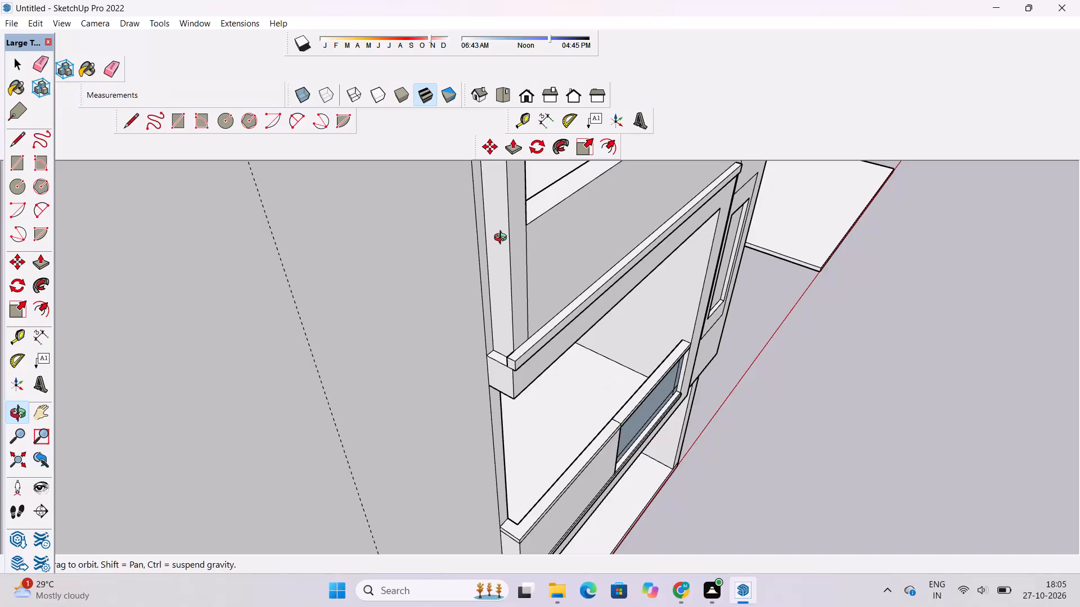
Erase the seam edges on the strip's end face where it meets the side of the projecting frame.
drag(537, 345, 525, 315)
drag(519, 330, 439, 361)
scroll(439, 360, up, 2)
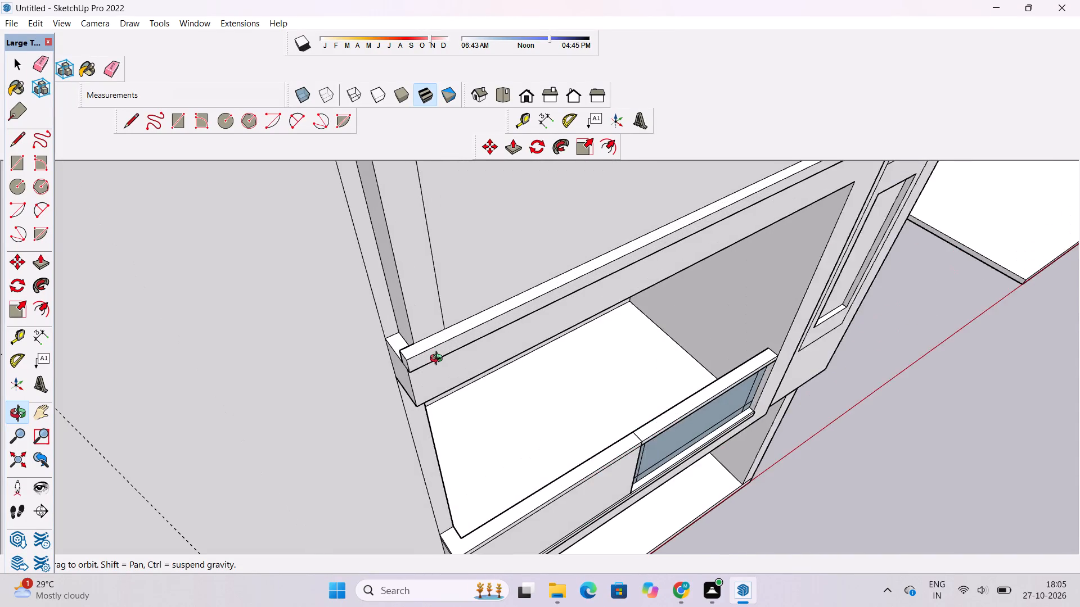
scroll(439, 360, up, 13)
drag(364, 355, 464, 295)
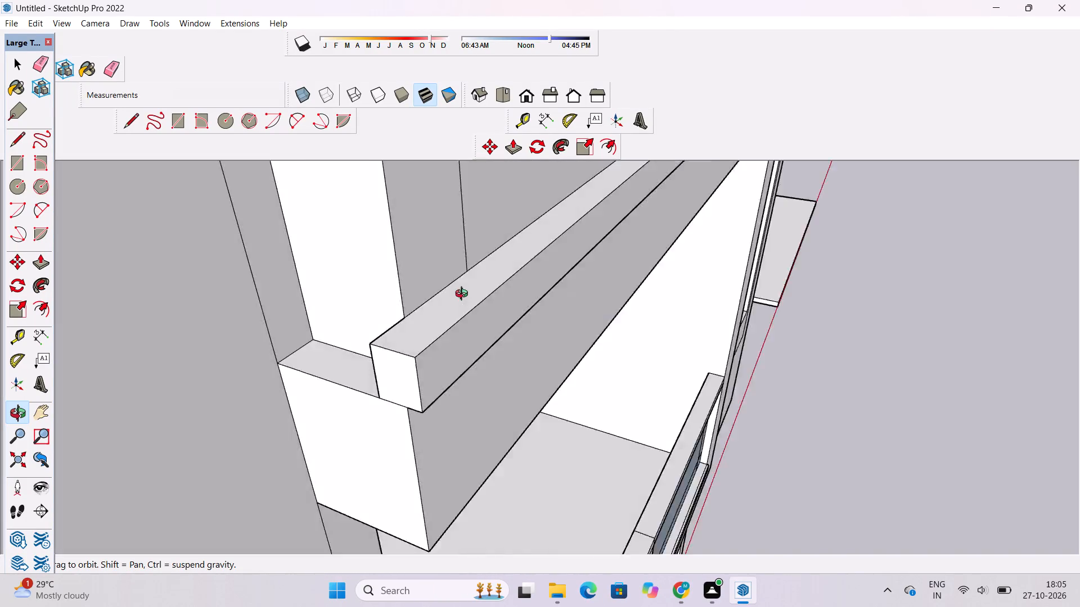
drag(464, 295, 391, 316)
scroll(379, 324, down, 4)
shift+drag(599, 312, 517, 332)
scroll(492, 339, down, 6)
shift+drag(556, 337, 505, 342)
drag(561, 334, 300, 325)
scroll(317, 312, down, 4)
shift+drag(451, 307, 415, 324)
scroll(436, 311, up, 9)
shift+drag(438, 292, 462, 360)
drag(462, 365, 402, 350)
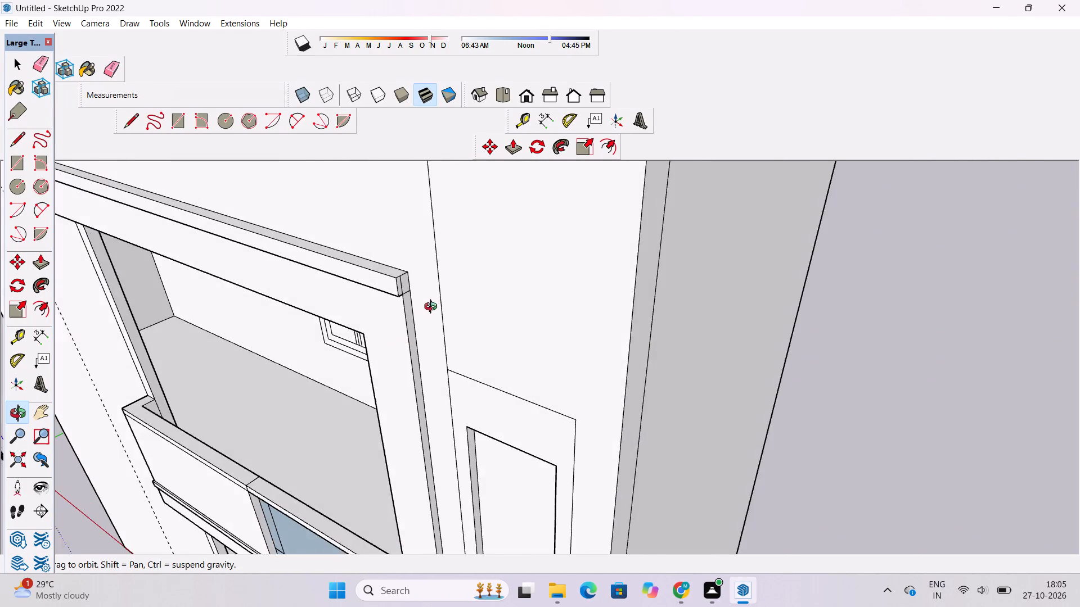
scroll(436, 300, up, 5)
shift+drag(432, 298, 472, 358)
drag(460, 366, 435, 352)
key(e)
scroll(419, 335, up, 4)
drag(415, 318, 412, 323)
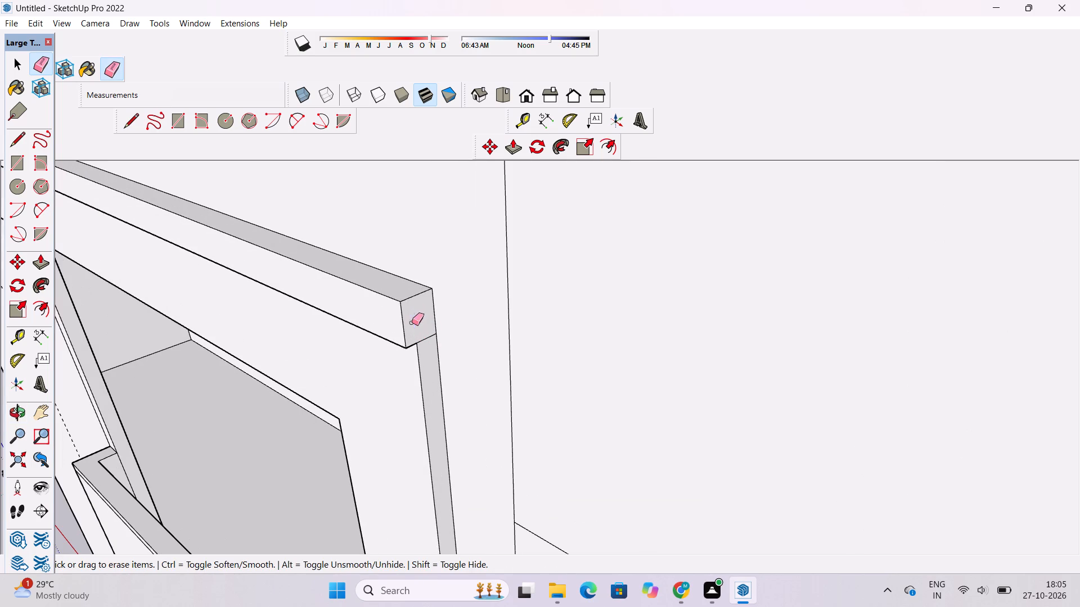
scroll(430, 343, up, 4)
drag(428, 323, 426, 334)
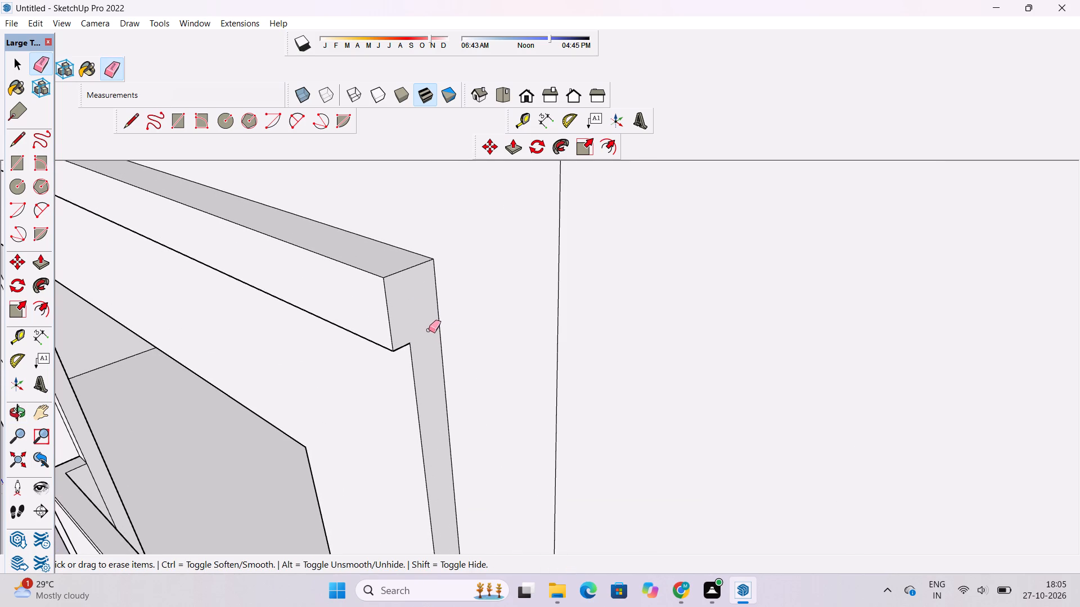
Examine the facade from several angles, checking the finished strip above the balcony frame and the parapet above it.
key(o)
scroll(429, 330, down, 5)
drag(406, 375, 553, 224)
scroll(435, 303, down, 2)
shift+drag(349, 357, 638, 274)
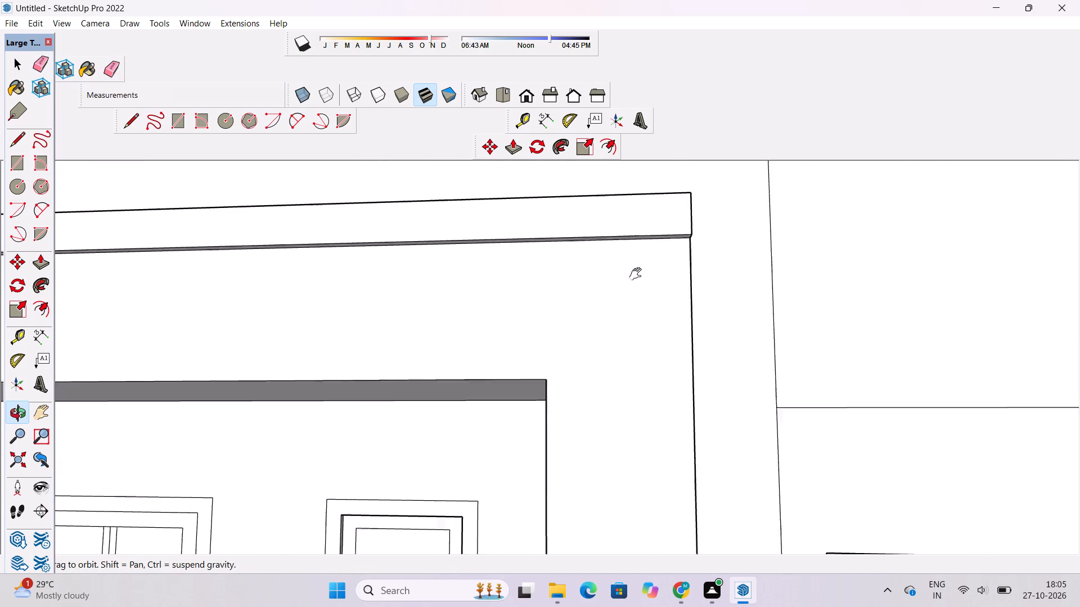
shift+drag(638, 274, 650, 255)
scroll(665, 218, down, 6)
drag(841, 246, 498, 383)
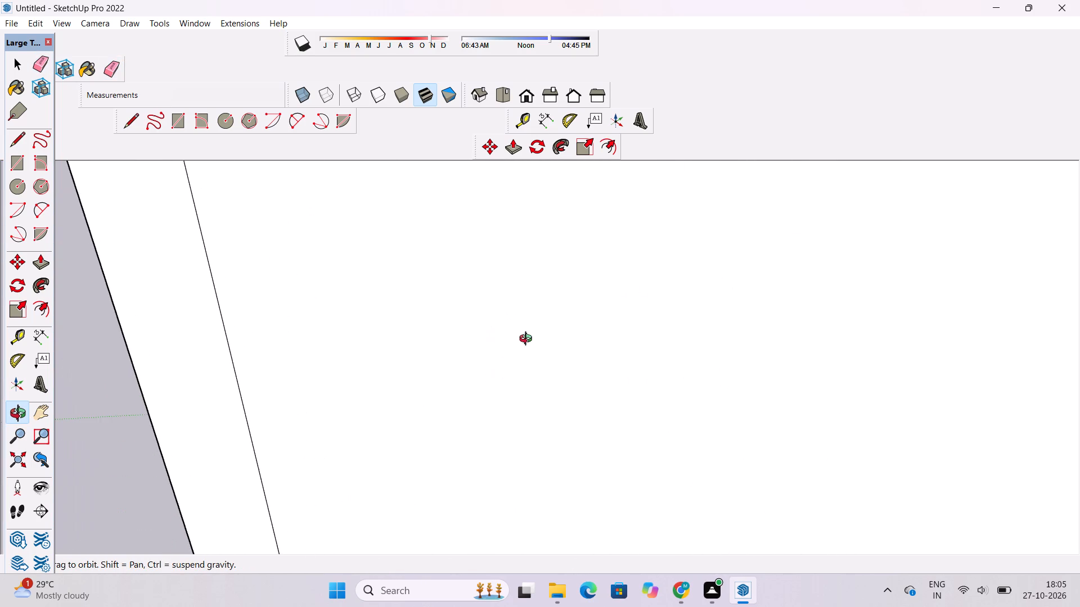
scroll(530, 338, down, 3)
shift+drag(494, 365, 622, 295)
scroll(629, 290, down, 6)
drag(442, 349, 661, 347)
scroll(657, 335, down, 4)
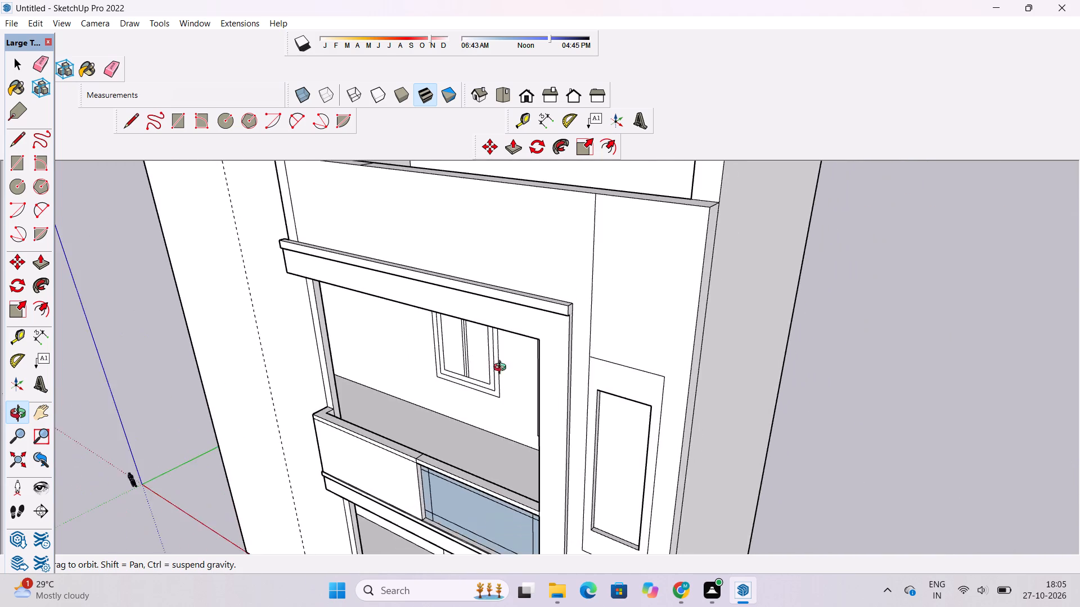
shift+drag(440, 378, 681, 366)
scroll(652, 350, down, 4)
shift+drag(645, 352, 608, 356)
drag(607, 357, 631, 360)
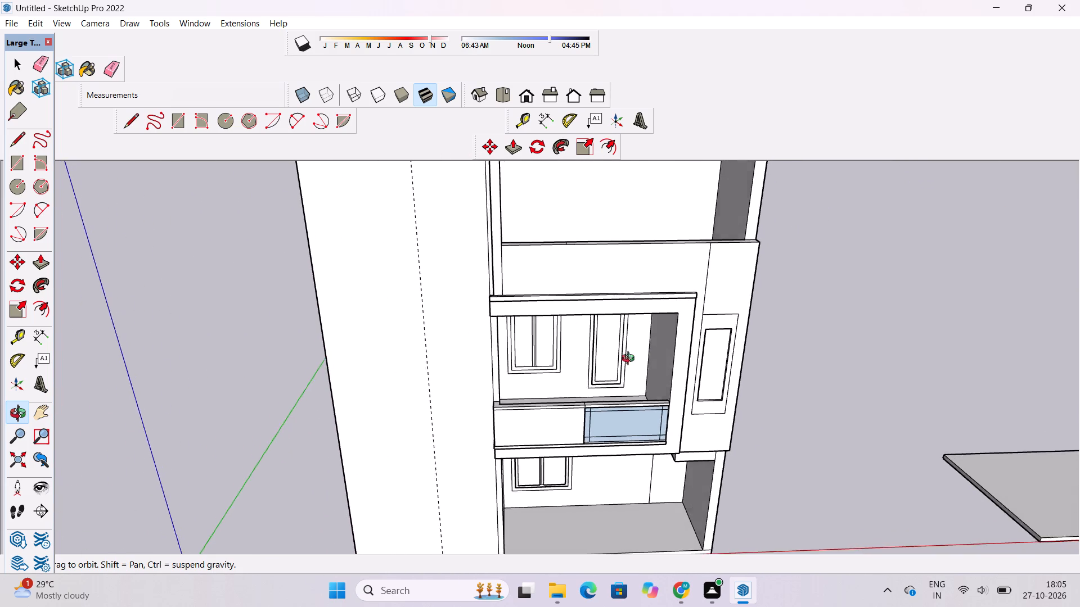
drag(631, 360, 652, 361)
drag(596, 370, 589, 379)
drag(586, 383, 634, 396)
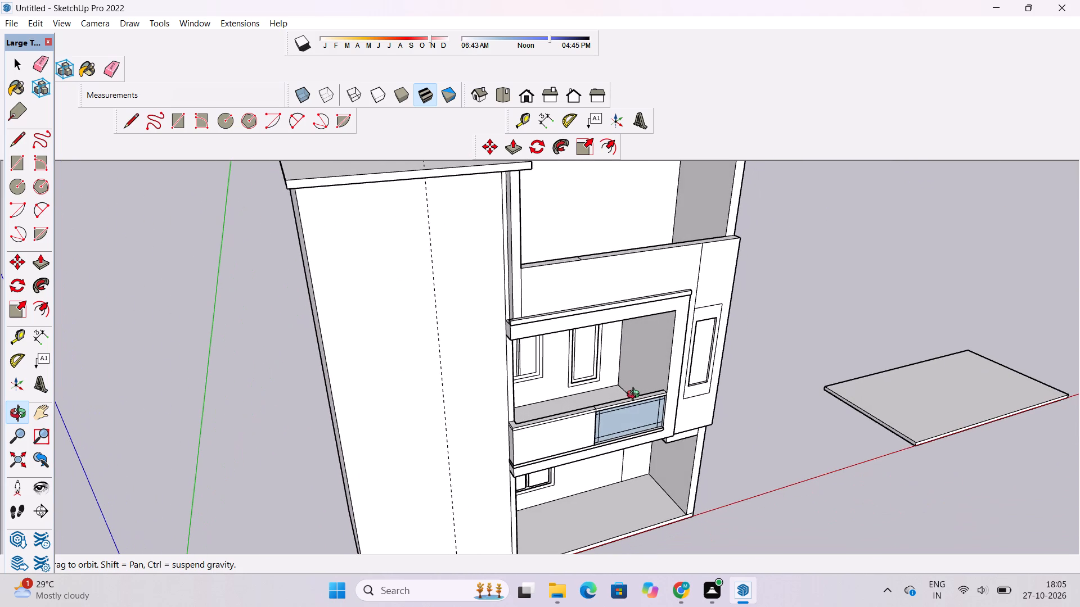
drag(614, 396, 703, 380)
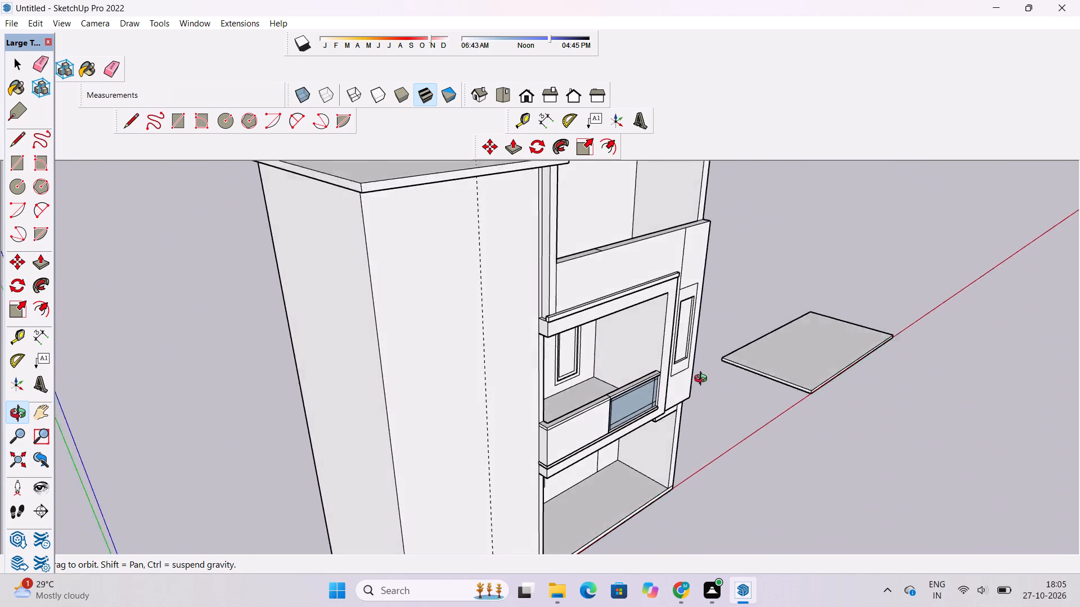
drag(703, 380, 704, 373)
scroll(569, 291, up, 11)
shift+drag(532, 331, 526, 395)
drag(658, 366, 494, 364)
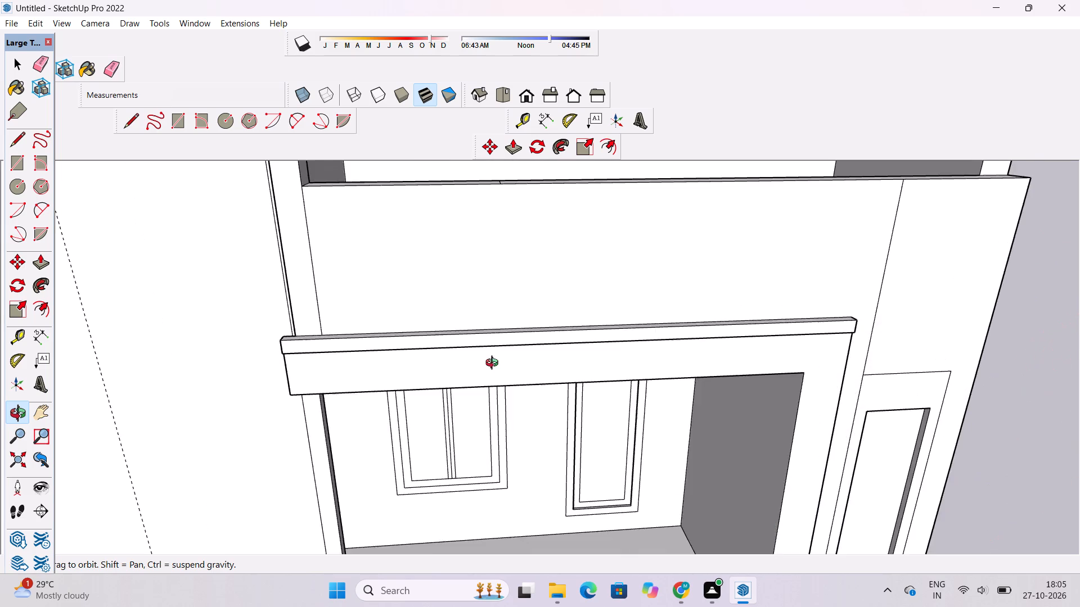
scroll(505, 345, down, 4)
drag(530, 325, 505, 442)
scroll(490, 374, down, 1)
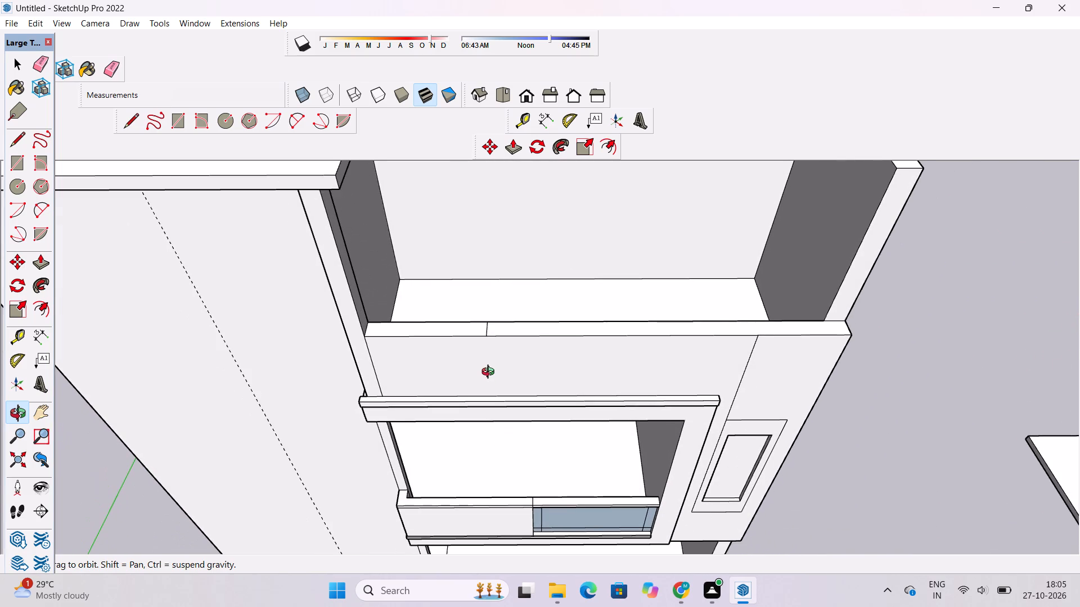
scroll(490, 373, down, 1)
shift+drag(492, 372, 498, 354)
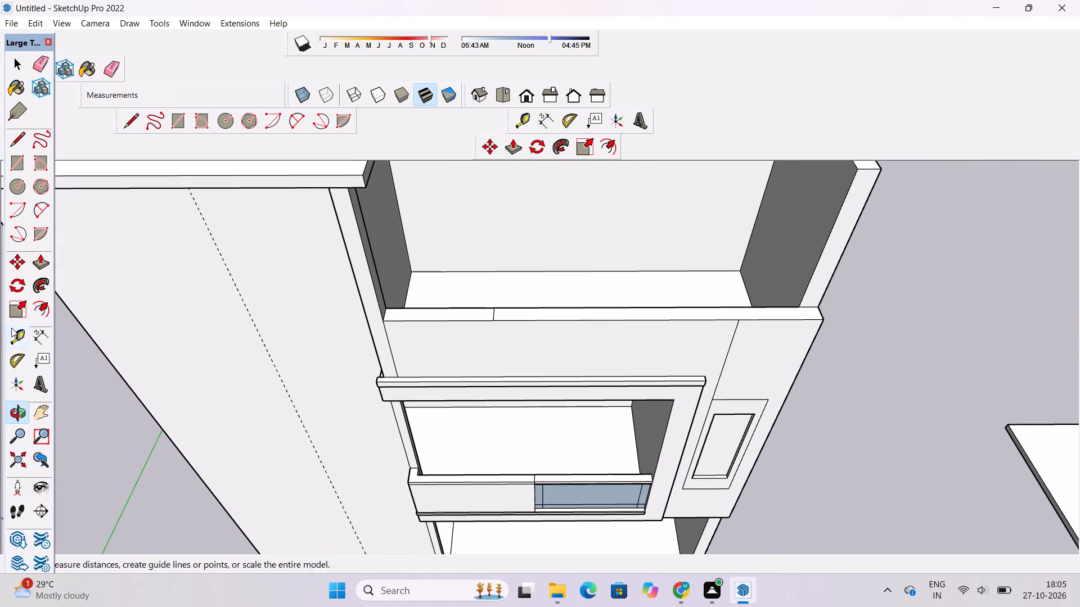
scroll(331, 352, down, 2)
shift+drag(340, 366, 341, 364)
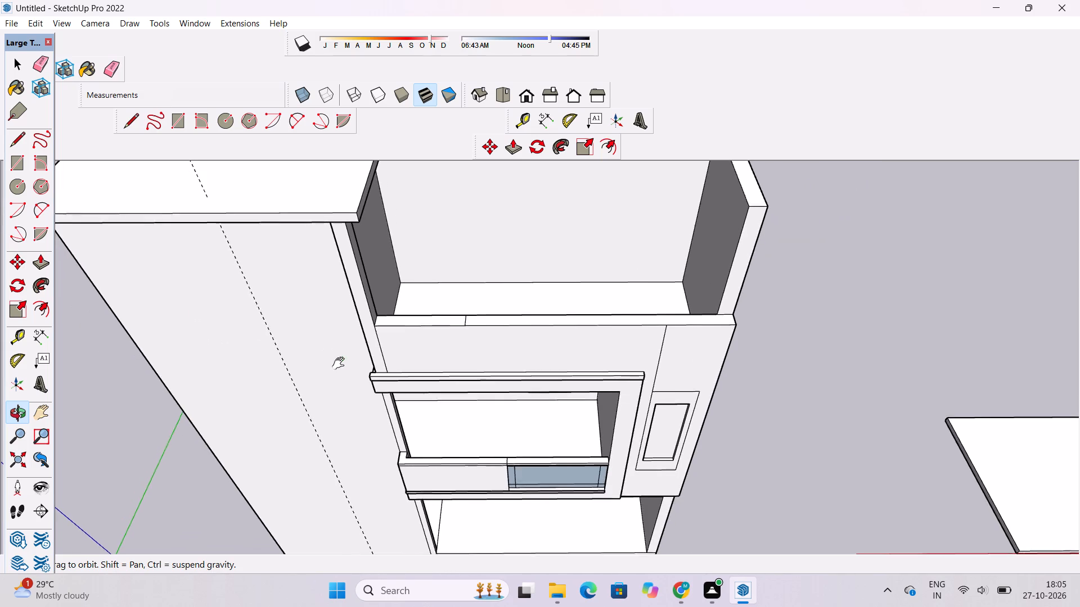
shift+drag(341, 364, 346, 335)
drag(347, 335, 390, 317)
scroll(395, 309, down, 1)
shift+drag(395, 311, 375, 346)
drag(375, 348, 368, 286)
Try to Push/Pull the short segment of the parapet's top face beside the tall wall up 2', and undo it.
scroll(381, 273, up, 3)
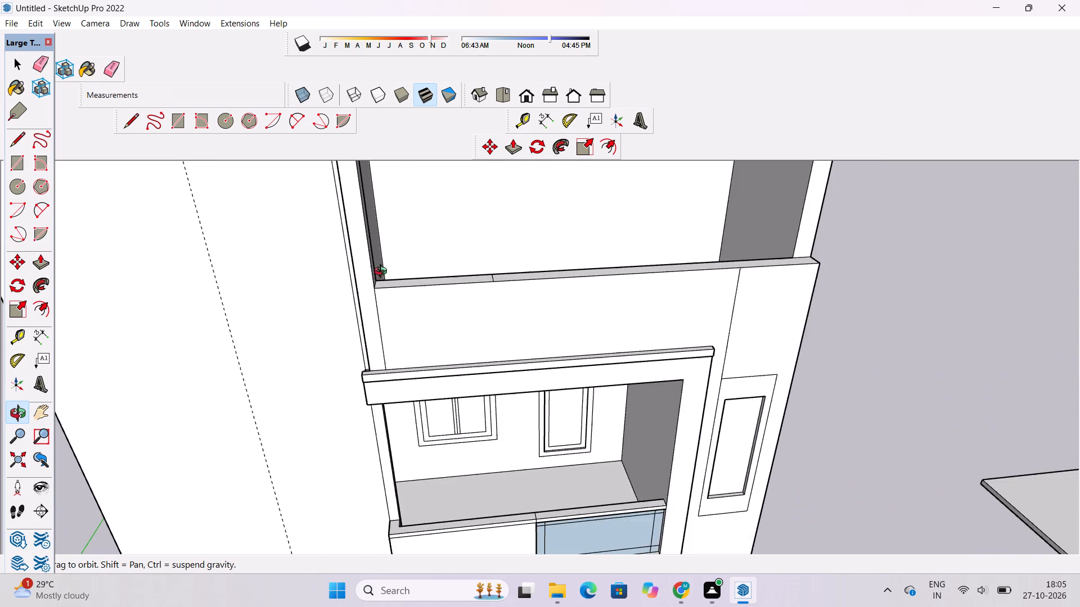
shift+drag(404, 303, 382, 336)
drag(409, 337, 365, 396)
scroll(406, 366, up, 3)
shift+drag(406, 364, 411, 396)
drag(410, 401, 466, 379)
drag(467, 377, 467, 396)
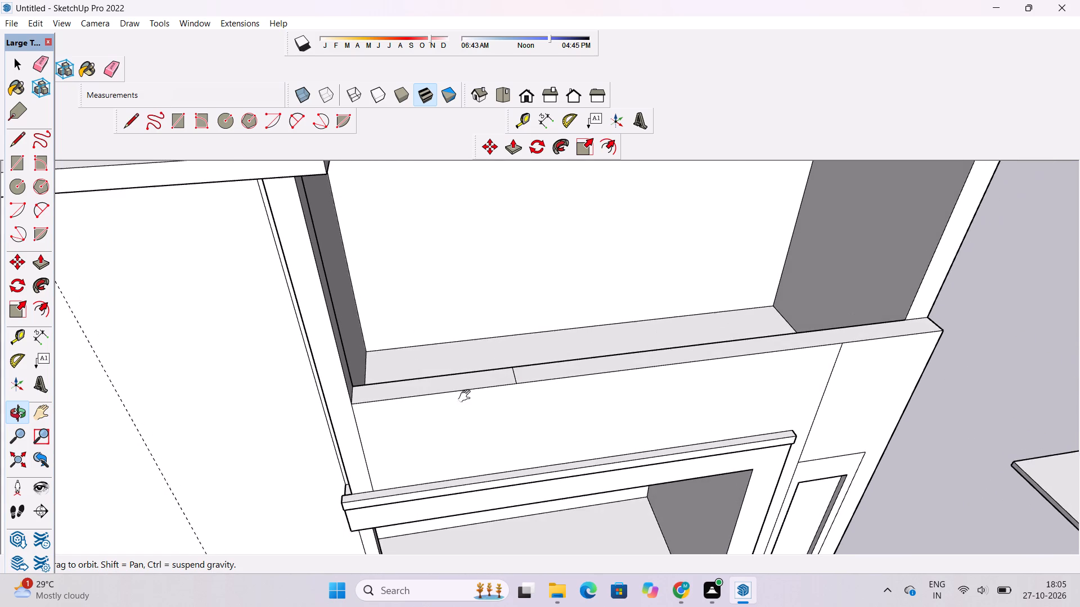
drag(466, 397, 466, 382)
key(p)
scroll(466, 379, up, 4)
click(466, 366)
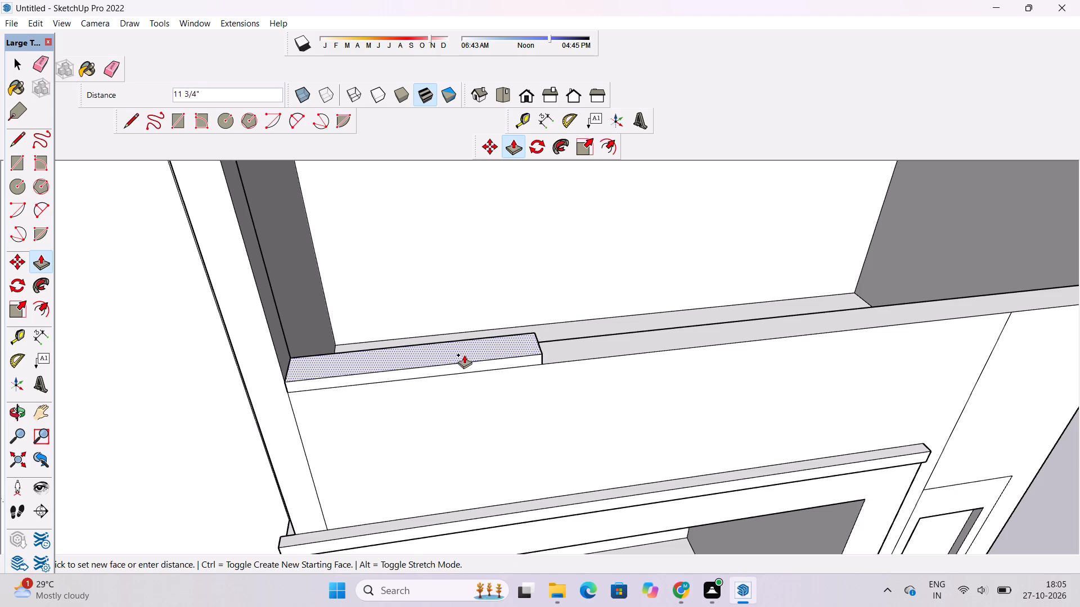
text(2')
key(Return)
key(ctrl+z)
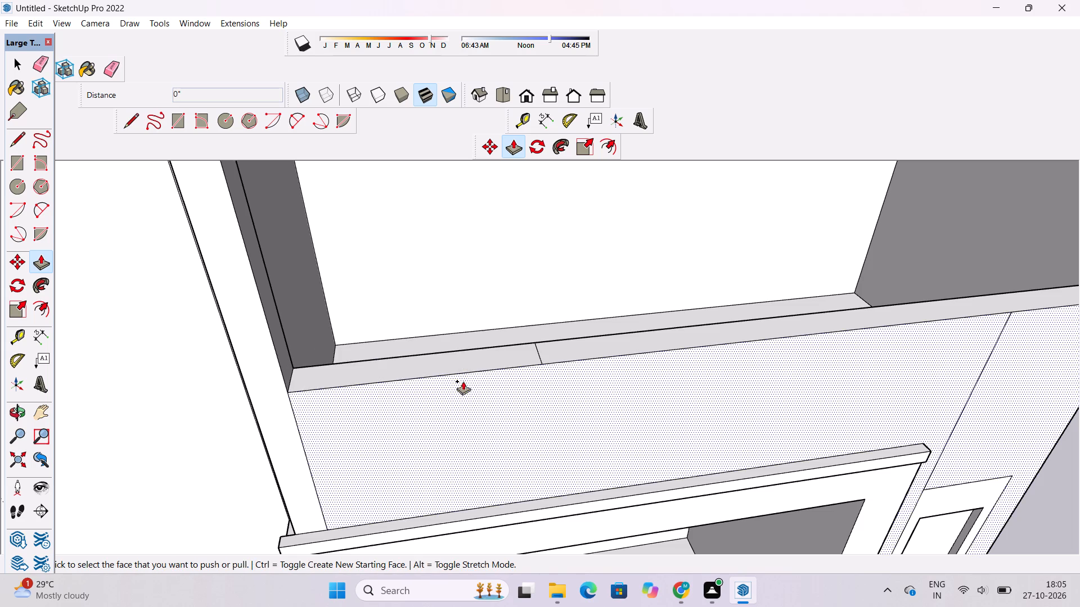
Push/Pull the short segment of the parapet's top face beside the tall wall up 1' 6".
click(472, 365)
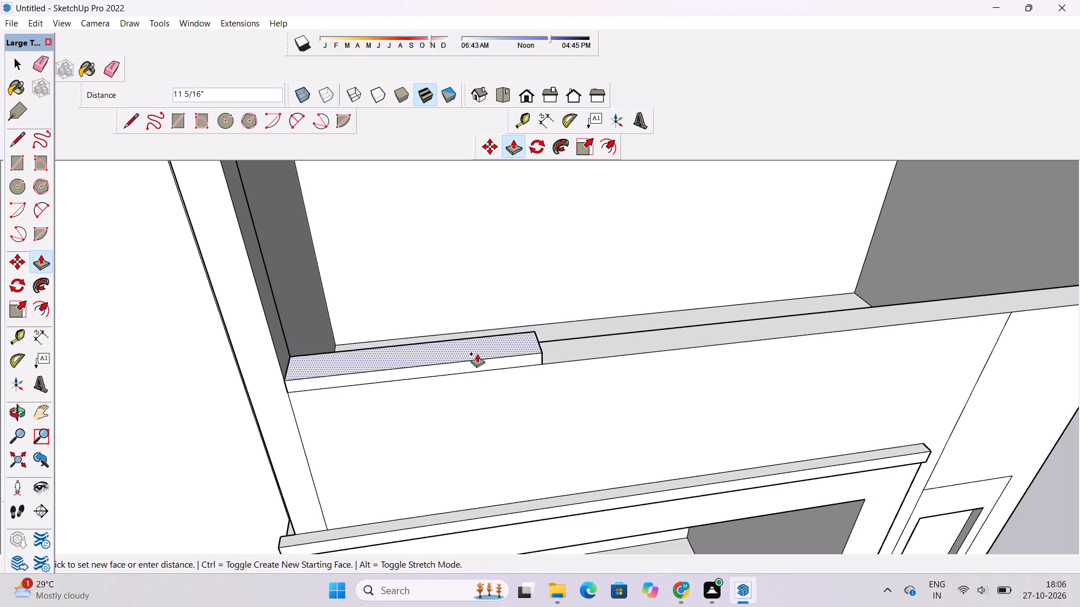
text(1.5')
key(Return)
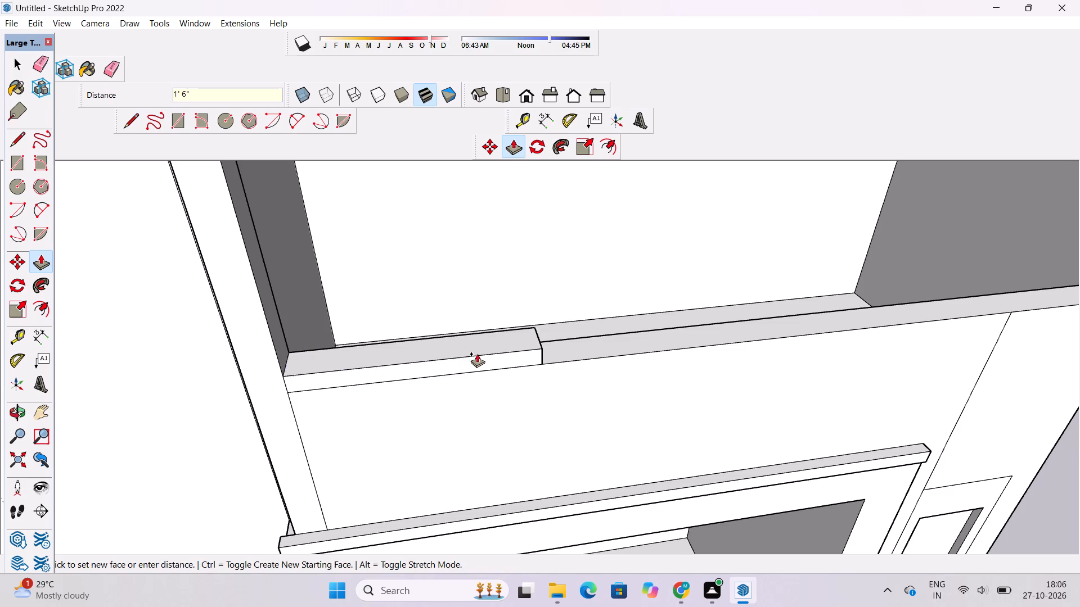
Examine the raised parapet segment against the rest of the parapet and the roof from several angles.
key(o)
scroll(478, 359, down, 5)
drag(479, 407, 497, 324)
scroll(495, 324, down, 5)
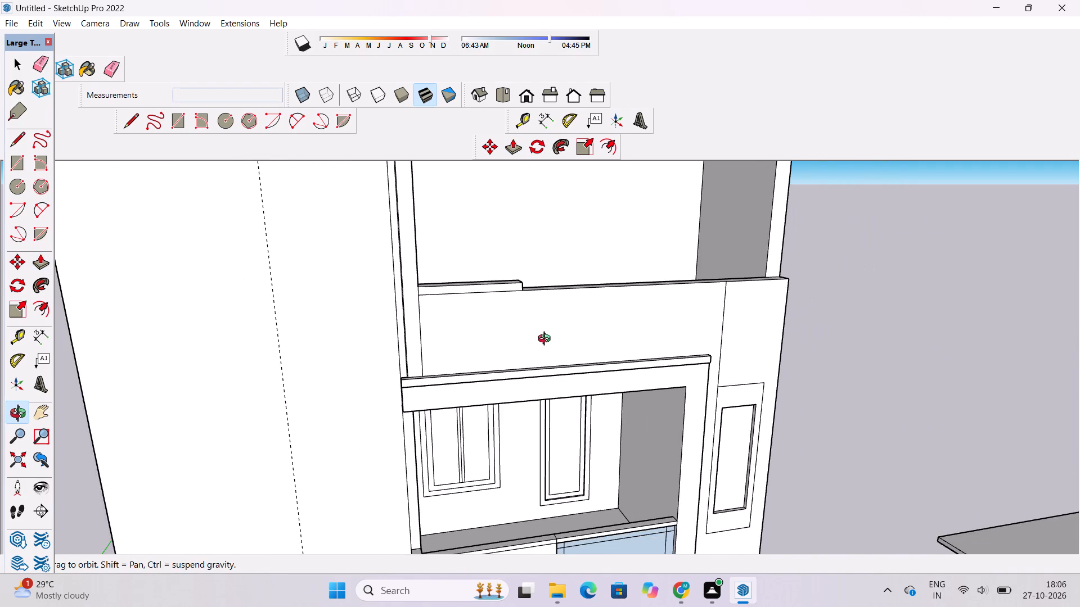
shift+drag(547, 340, 504, 340)
drag(505, 336, 480, 356)
scroll(481, 346, up, 2)
drag(483, 345, 443, 348)
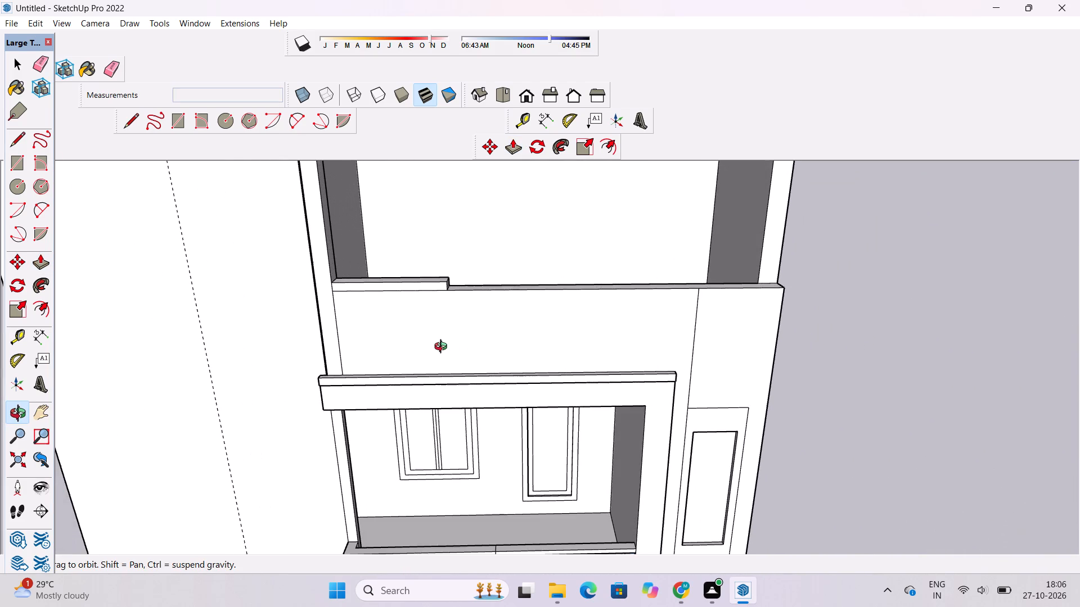
click(443, 348)
scroll(436, 382, up, 3)
shift+drag(468, 368, 396, 379)
shift+scroll(404, 369, down, 5)
drag(404, 369, 449, 375)
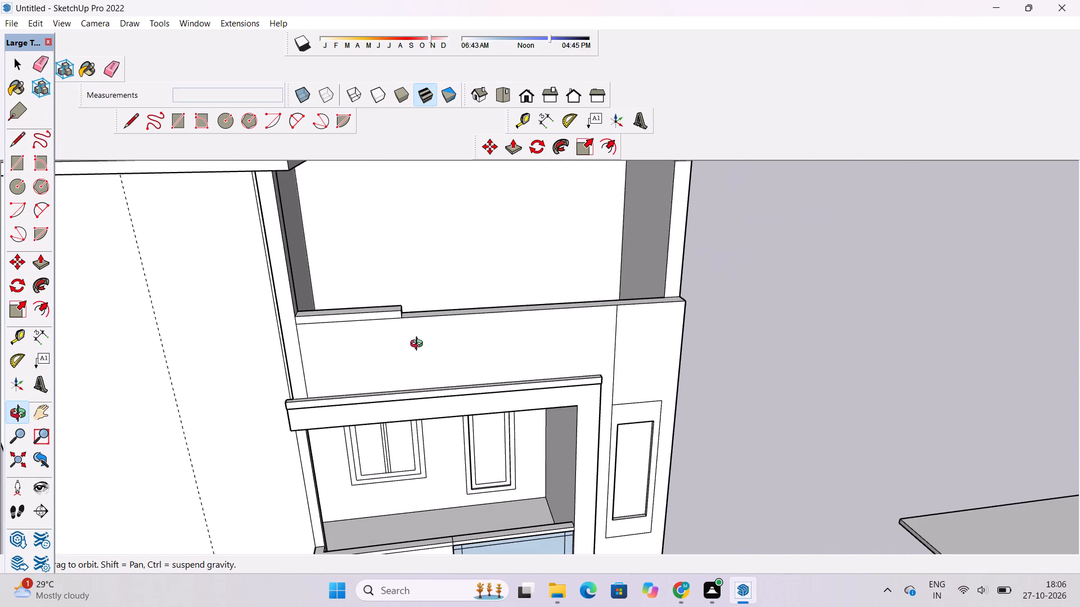
scroll(393, 344, up, 3)
shift+drag(386, 343, 431, 356)
drag(427, 366, 427, 292)
scroll(430, 287, down, 6)
drag(413, 295, 414, 309)
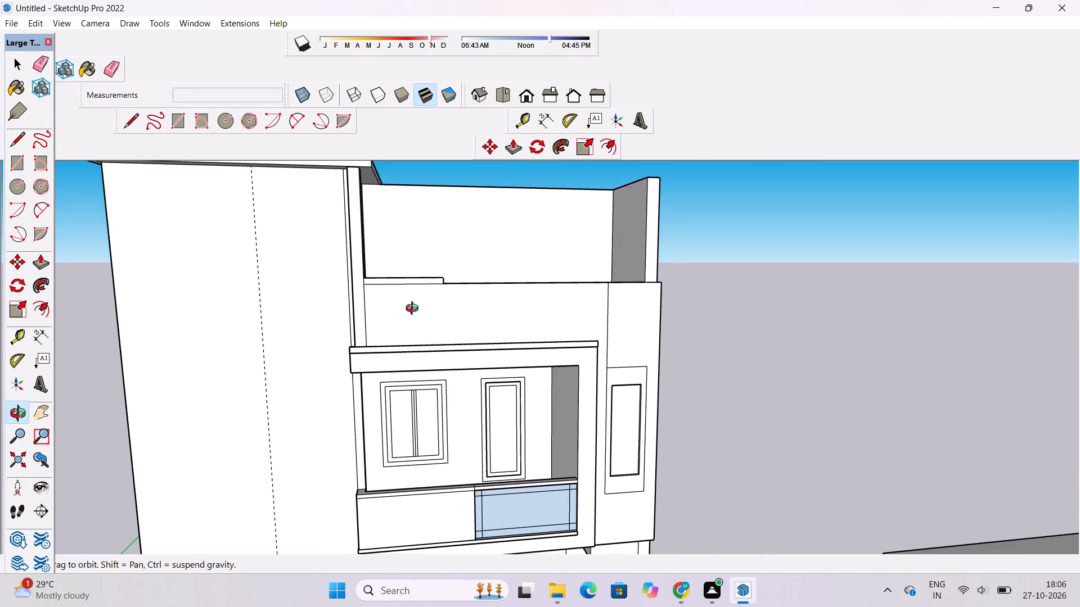
drag(412, 315, 308, 332)
scroll(336, 311, up, 3)
drag(402, 337, 363, 388)
scroll(393, 339, up, 4)
shift+drag(393, 333, 398, 349)
scroll(395, 344, down, 4)
key(p)
scroll(436, 332, down, 5)
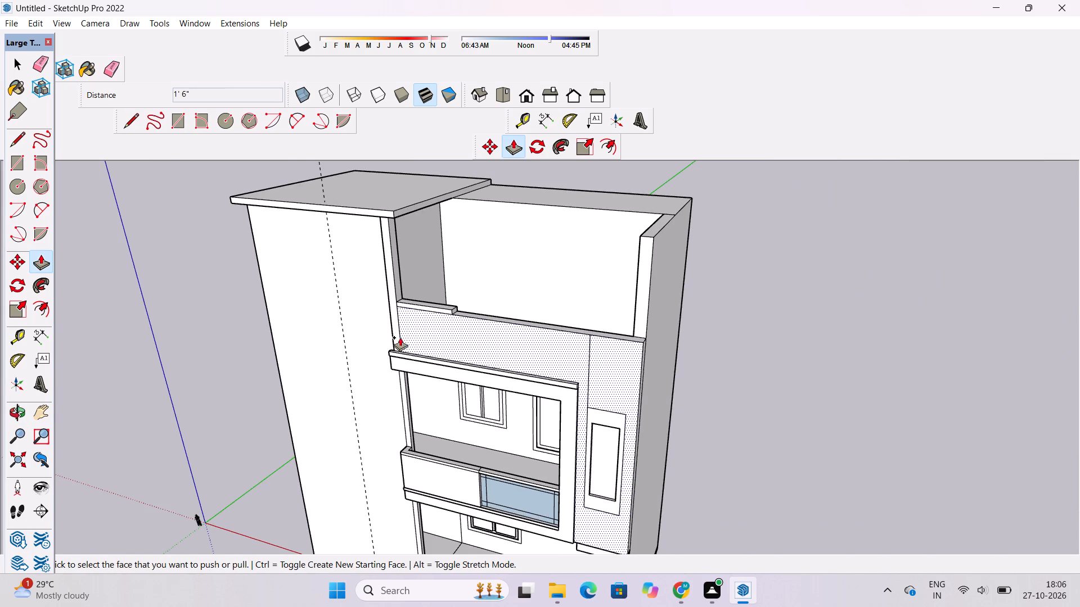
scroll(399, 339, up, 5)
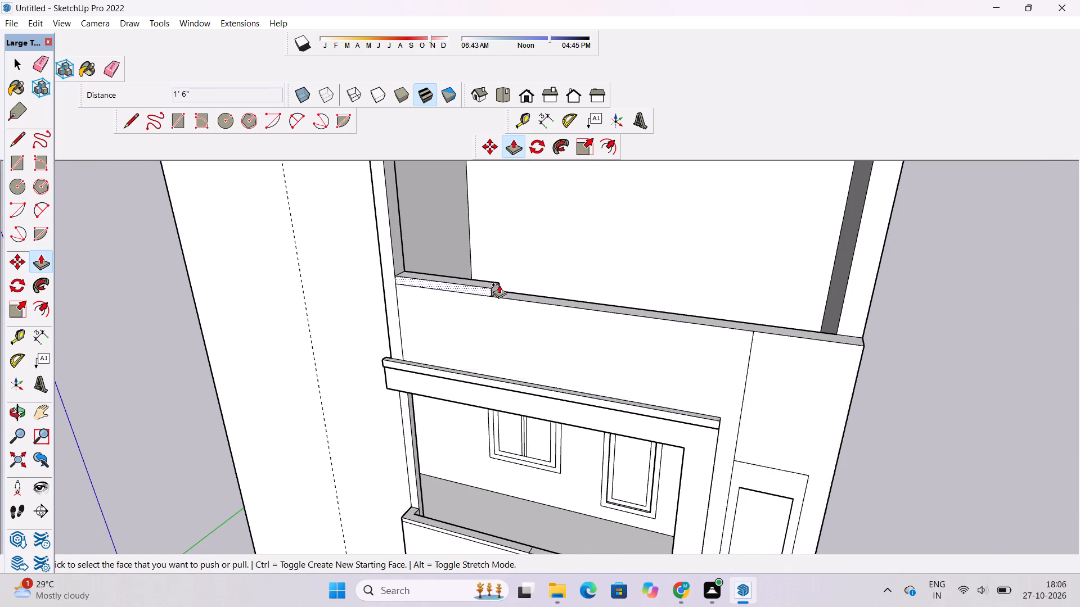
scroll(499, 284, down, 10)
scroll(526, 333, up, 3)
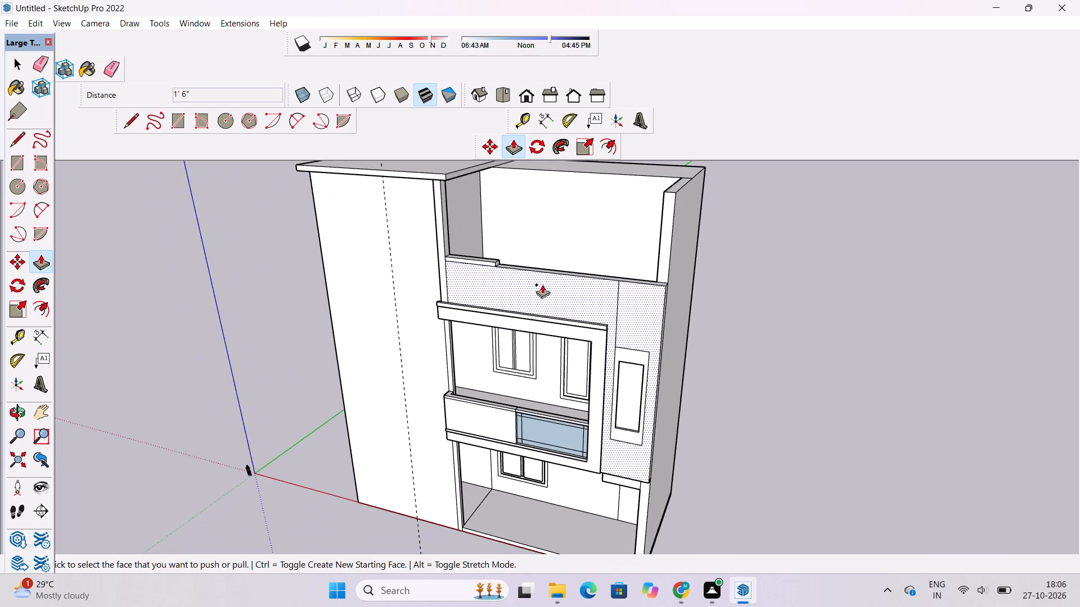
Inspect the balcony frame and the recessed panel on the wall beside it from the front and from below.
key(o)
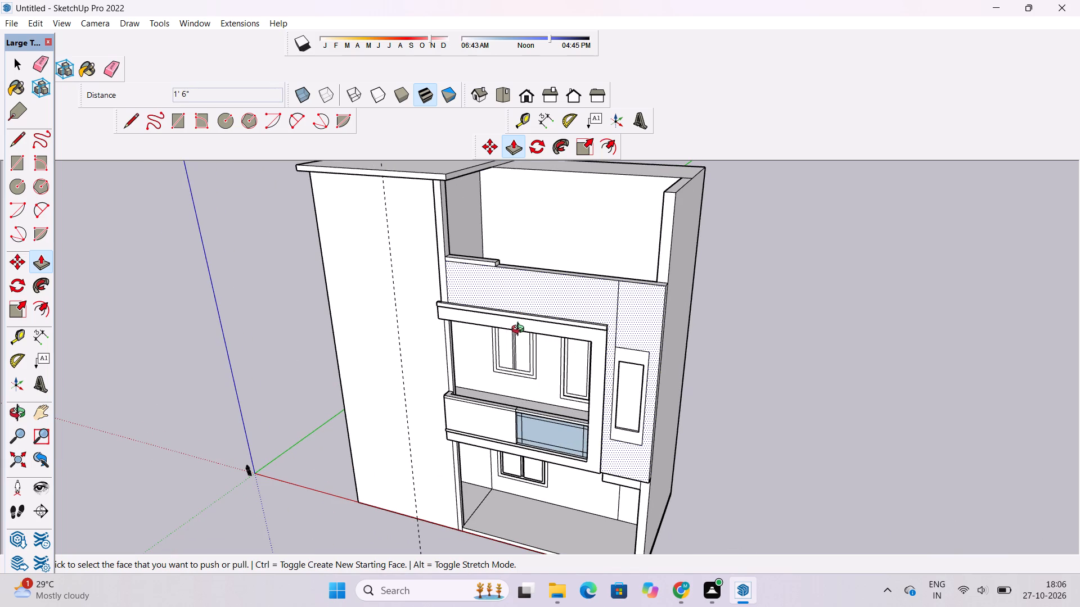
shift+click(516, 334)
drag(515, 335, 537, 346)
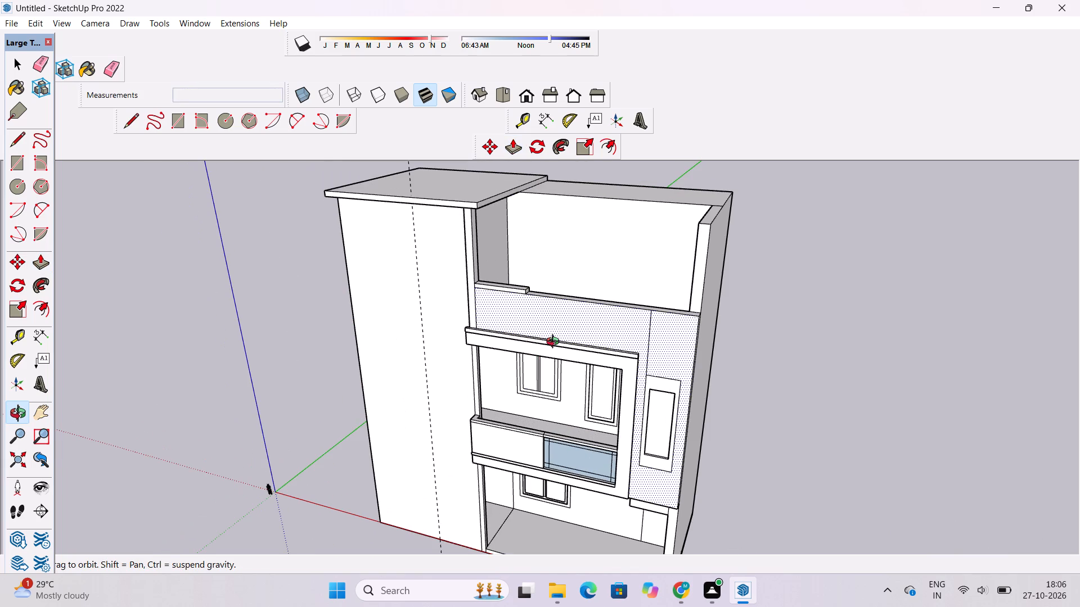
key(space)
key(o)
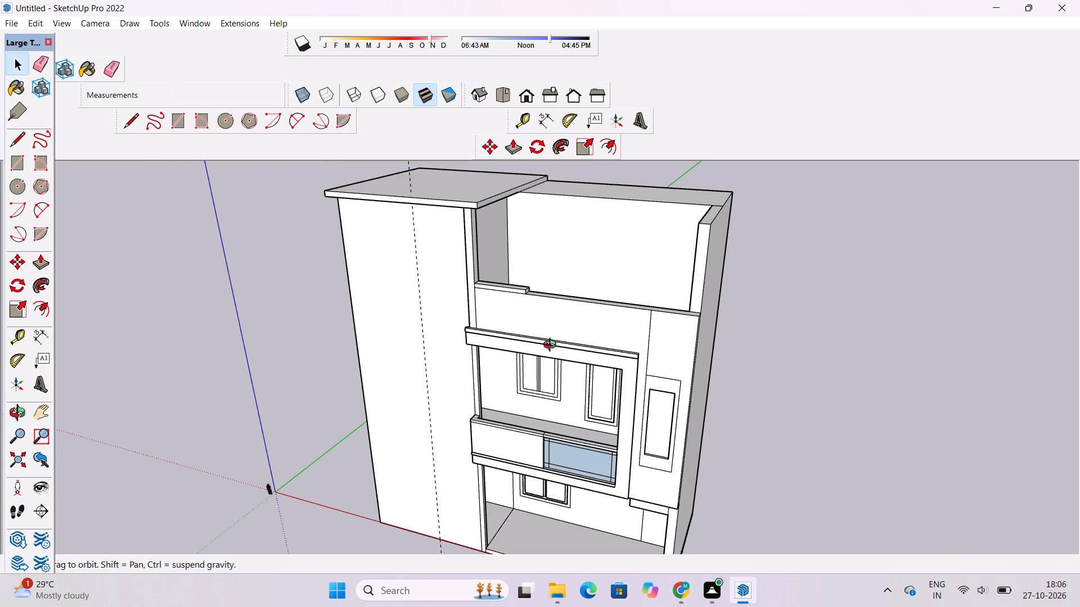
shift+drag(602, 364, 585, 330)
drag(585, 330, 636, 339)
scroll(655, 387, up, 6)
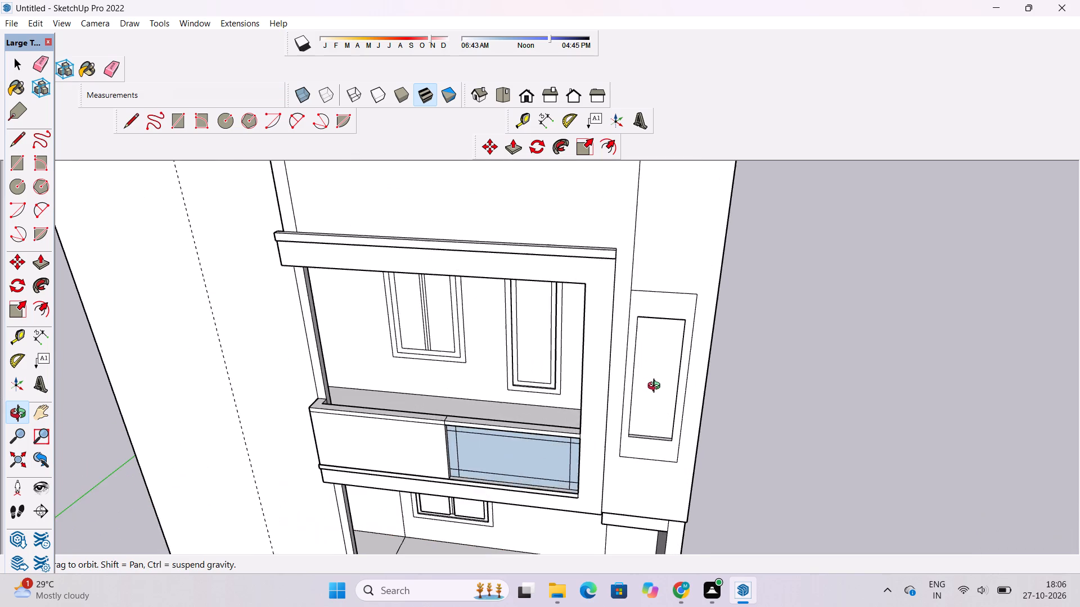
shift+drag(663, 364, 627, 405)
drag(601, 474, 536, 396)
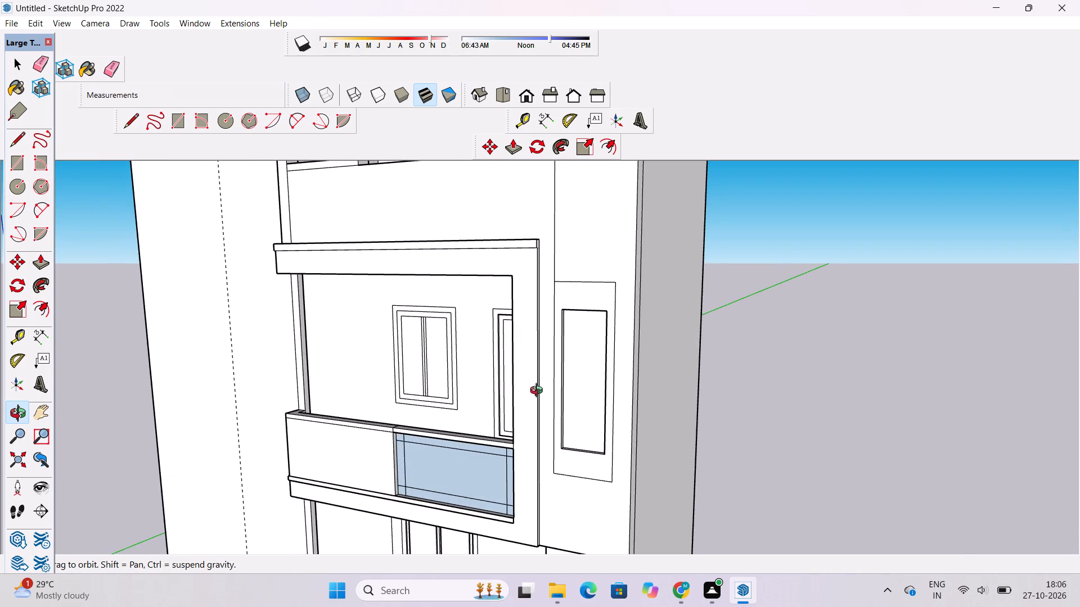
scroll(541, 391, down, 5)
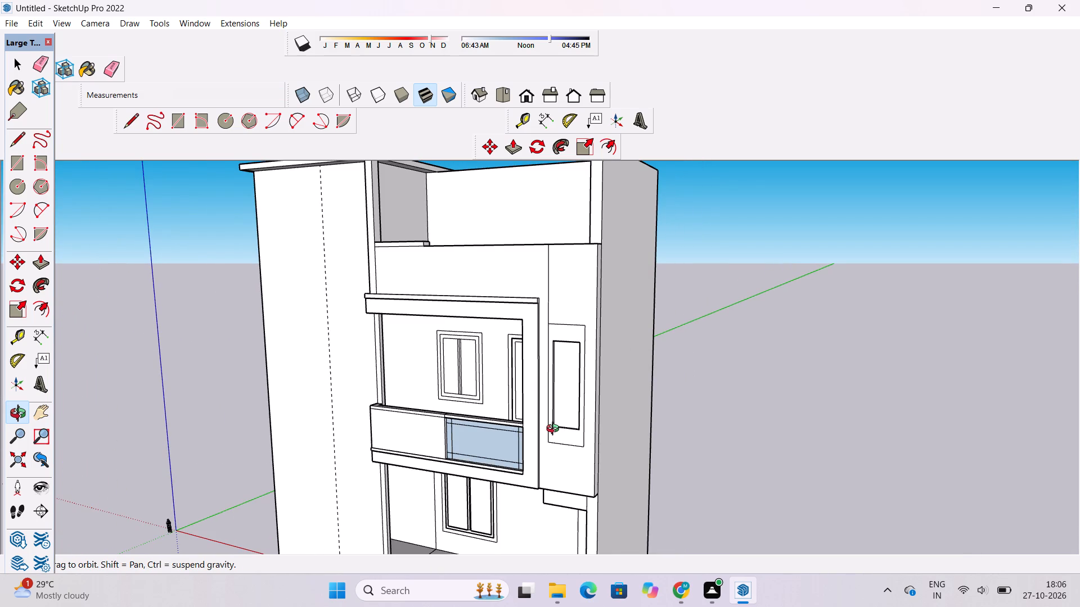
click(557, 429)
scroll(570, 441, up, 4)
shift+click(573, 443)
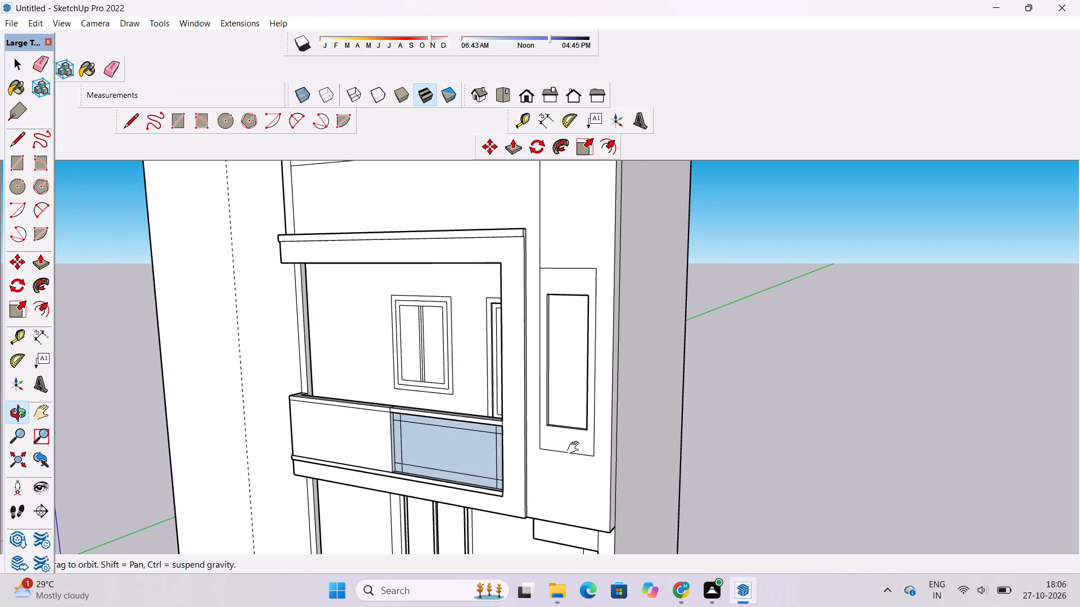
Draw a short line from the rear end corner of the band above the balcony frame to the wall's vertical dividing edge.
shift+click(577, 450)
scroll(582, 451, down, 4)
drag(587, 455, 603, 459)
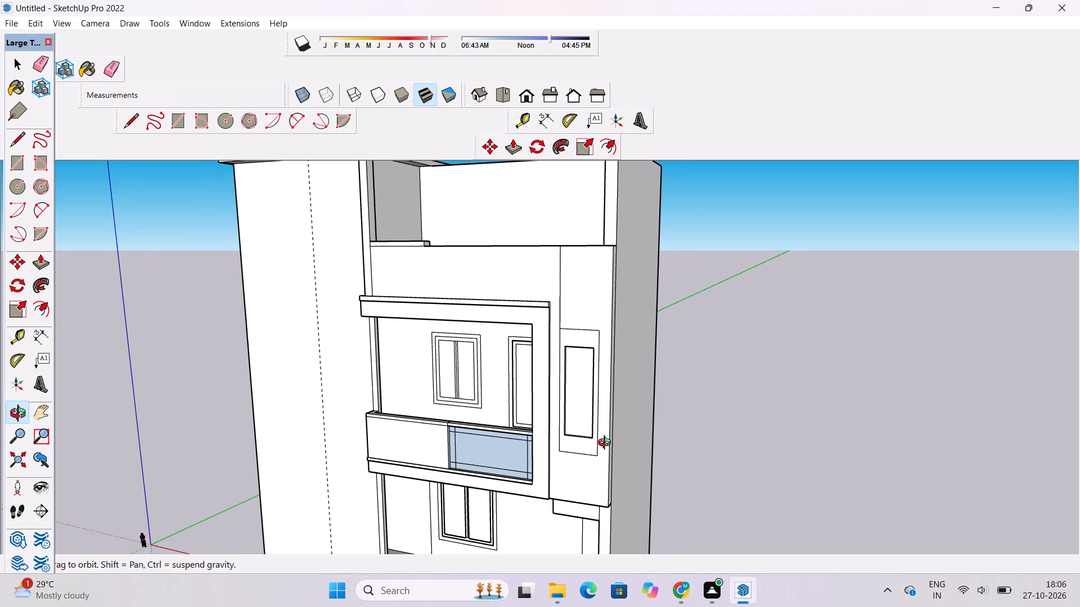
shift+click(607, 444)
drag(609, 446, 566, 456)
scroll(587, 305, up, 4)
scroll(529, 311, up, 3)
shift+drag(526, 311, 551, 346)
drag(544, 350, 516, 355)
scroll(505, 363, up, 5)
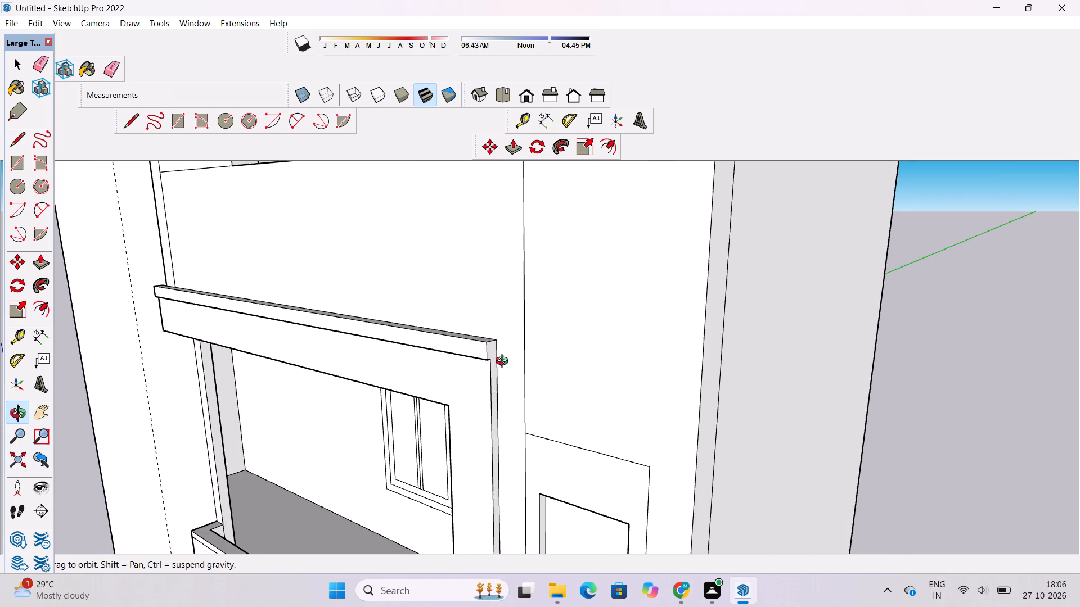
key(l)
scroll(505, 363, up, 6)
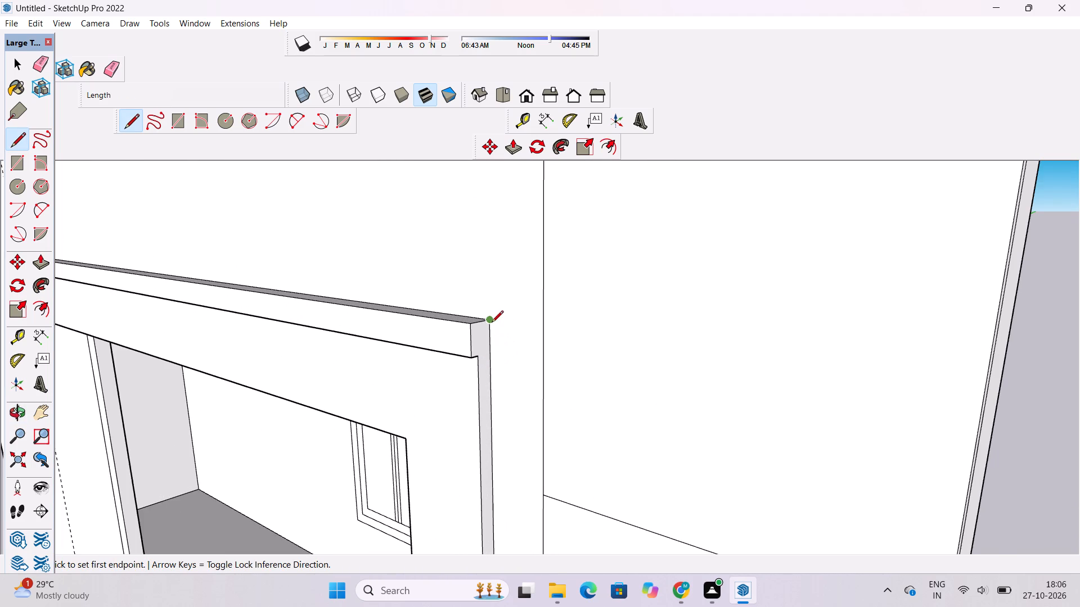
click(492, 323)
click(542, 331)
scroll(526, 455, down, 7)
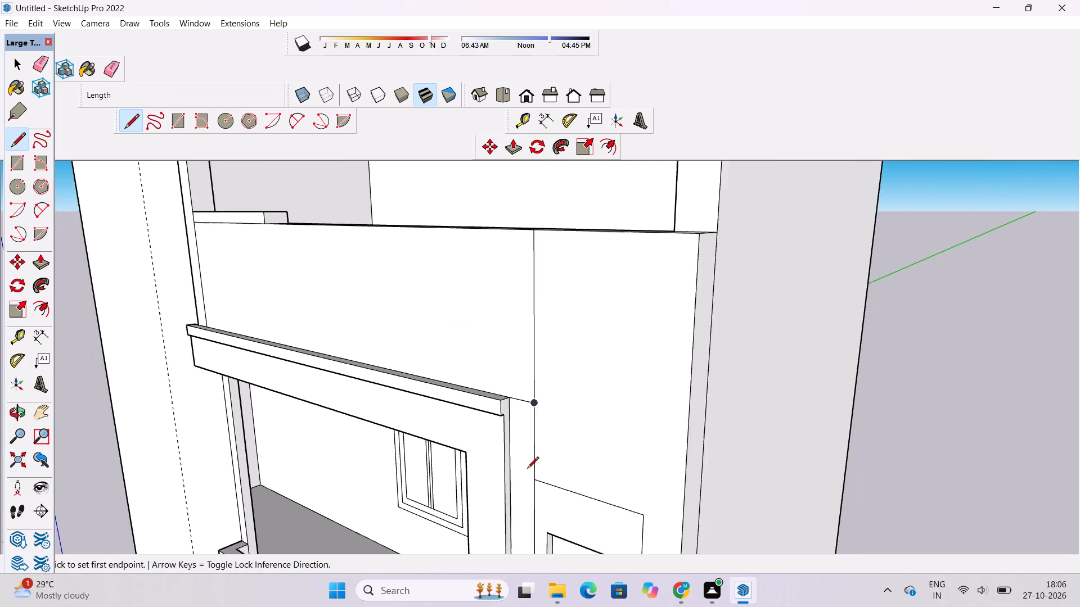
scroll(527, 469, down, 6)
Push/Pull the wall face between the band and the parapet's top inward 6".
key(p)
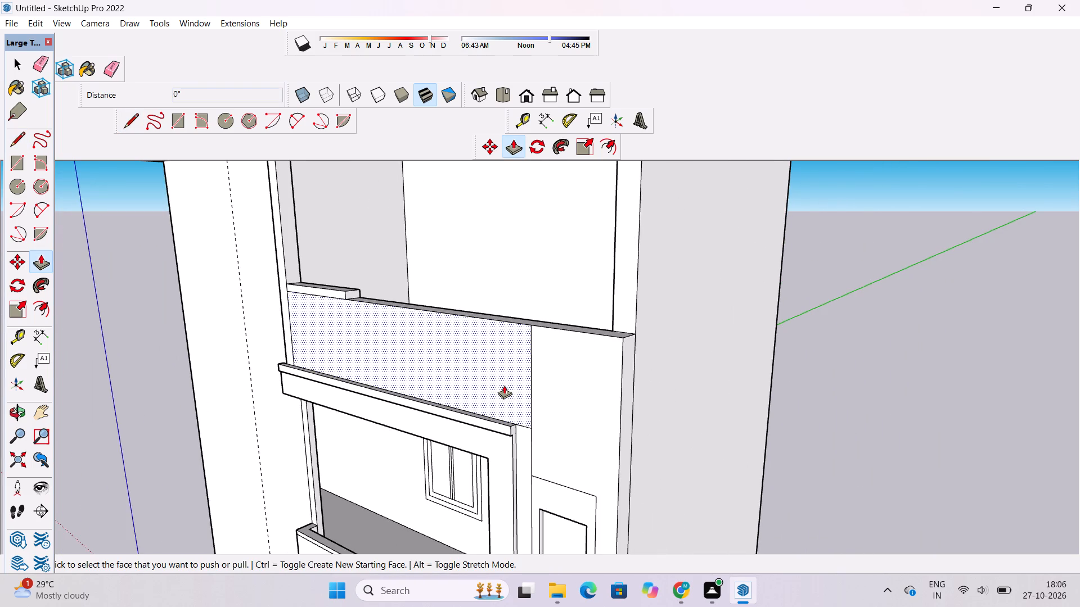
click(504, 385)
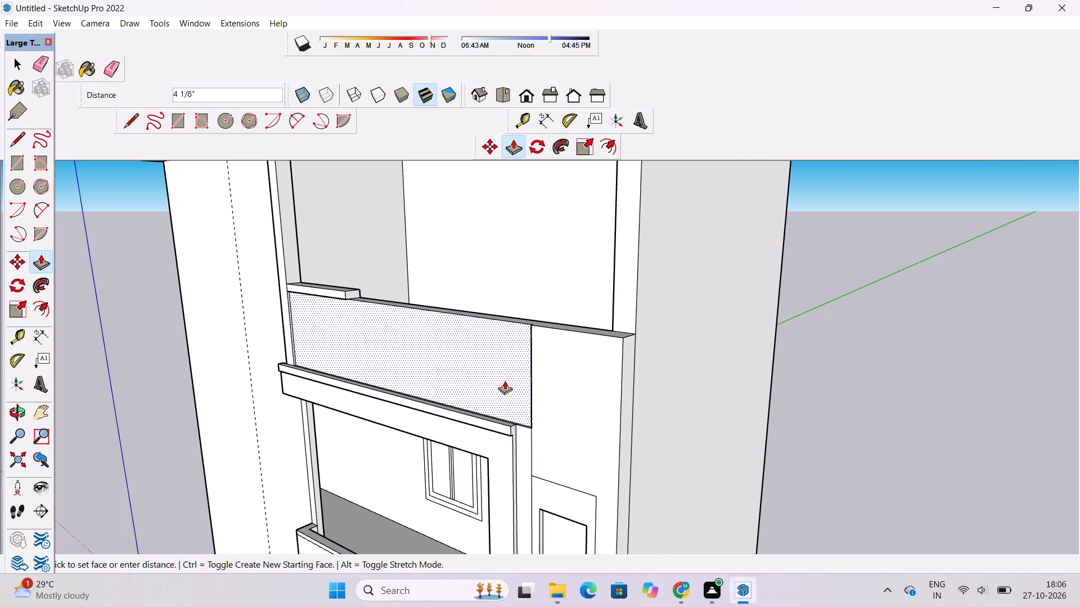
text(6")
key(Return)
Erase the leftover edge running along the top of the band at the base of the recessed wall face.
key(o)
scroll(505, 385, up, 8)
drag(509, 351, 577, 377)
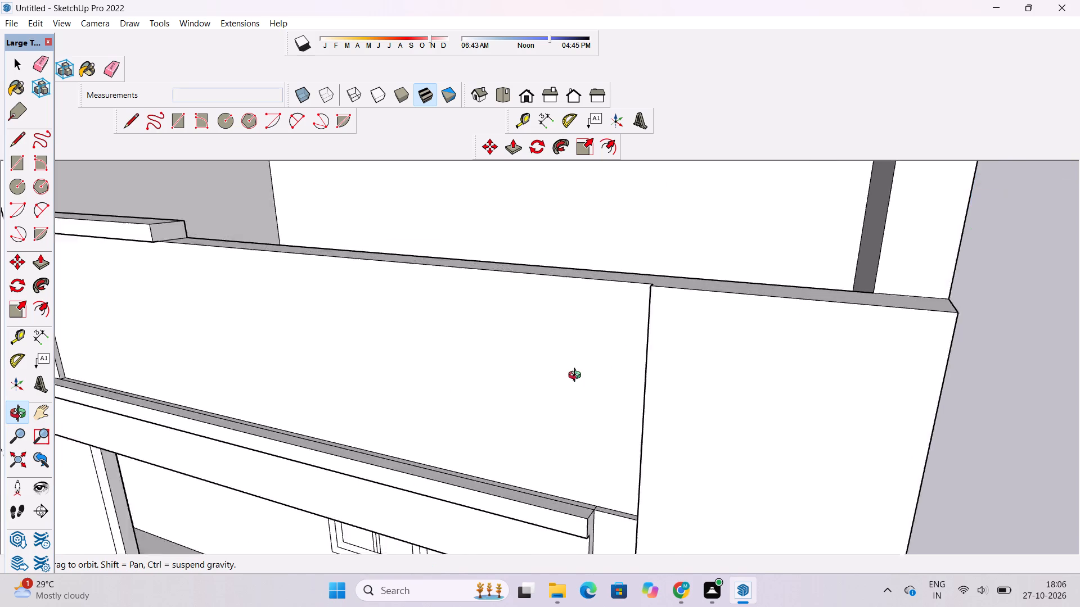
drag(577, 377, 669, 393)
scroll(679, 377, down, 5)
drag(637, 402, 694, 465)
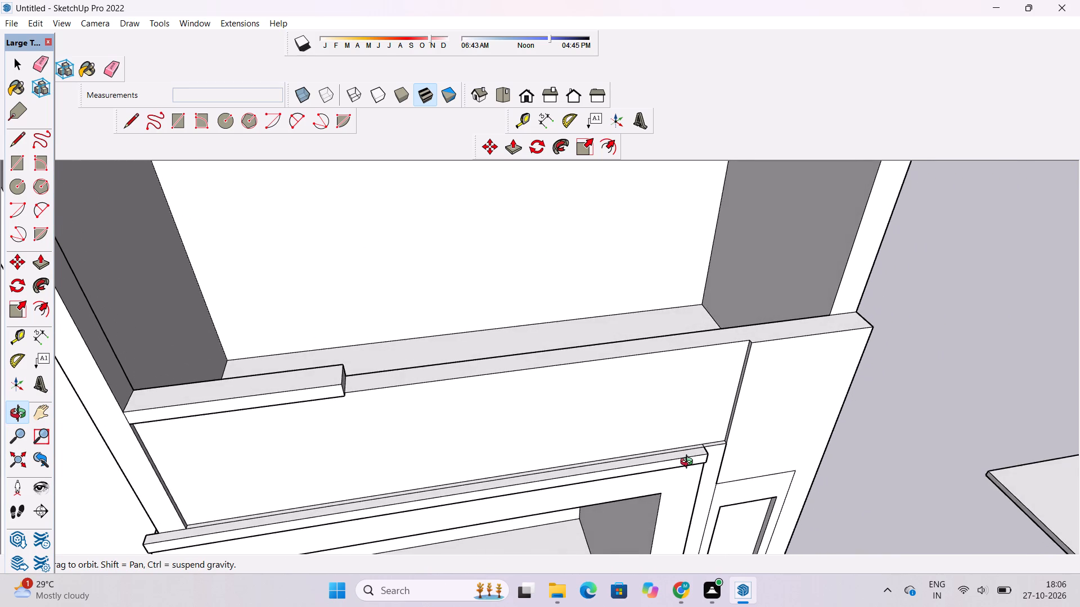
scroll(689, 463, up, 3)
shift+drag(683, 457, 667, 490)
drag(650, 501, 742, 400)
scroll(734, 402, down, 5)
drag(678, 420, 673, 422)
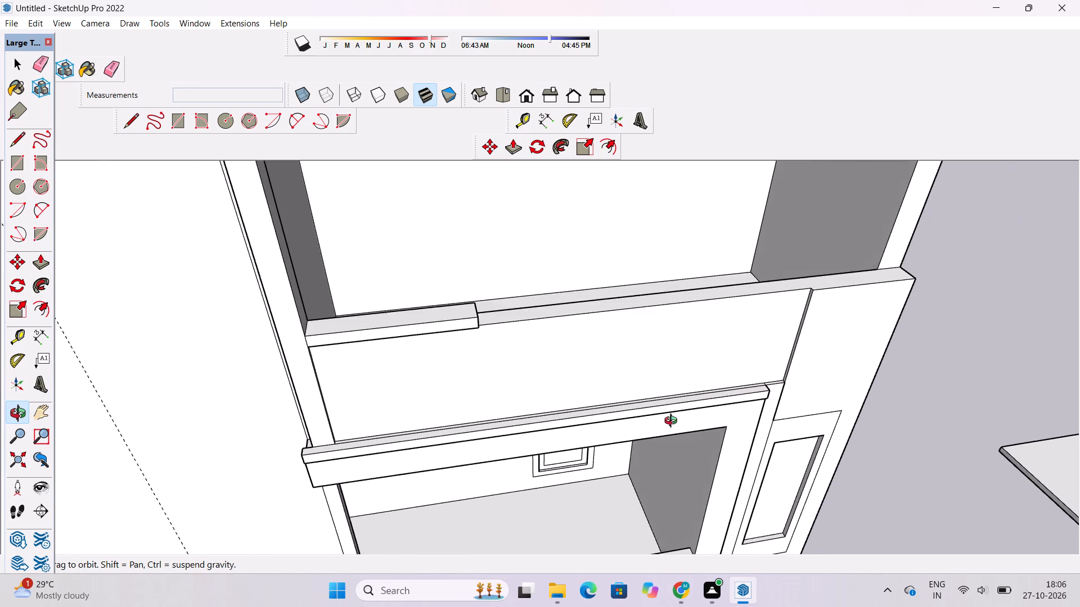
drag(673, 422, 597, 457)
scroll(314, 431, up, 10)
shift+drag(330, 421, 314, 427)
shift+drag(314, 427, 361, 438)
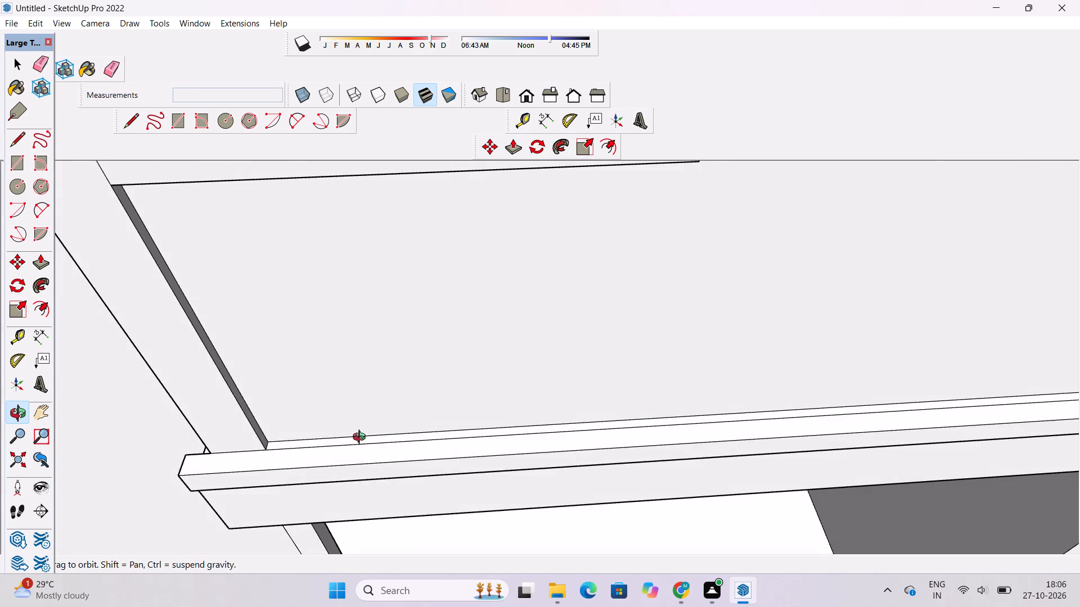
key(e)
scroll(358, 436, up, 5)
click(365, 451)
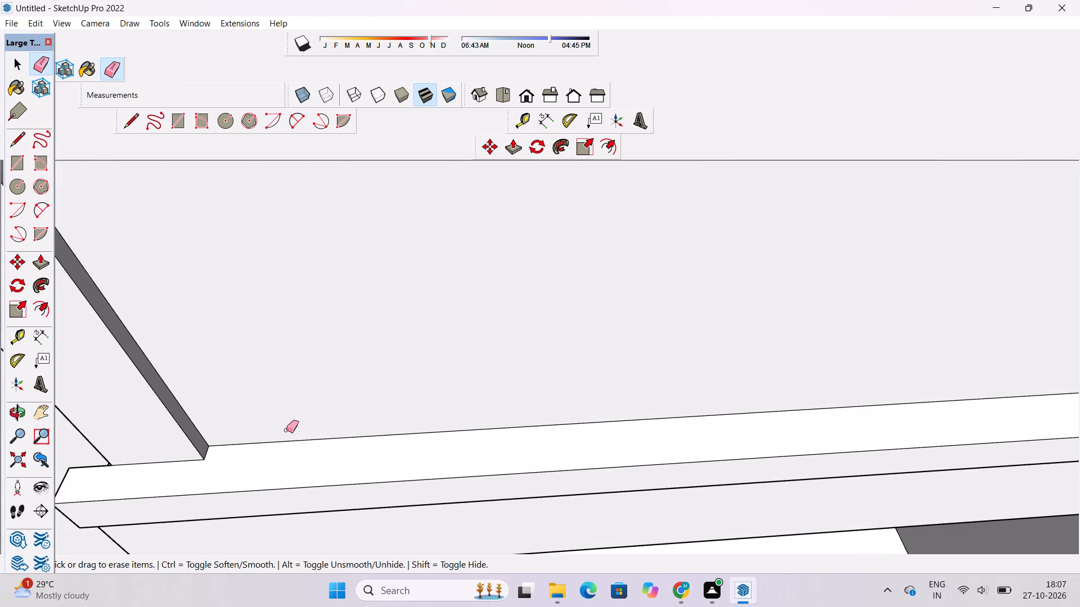
scroll(283, 429, down, 15)
scroll(791, 405, up, 5)
scroll(746, 412, down, 3)
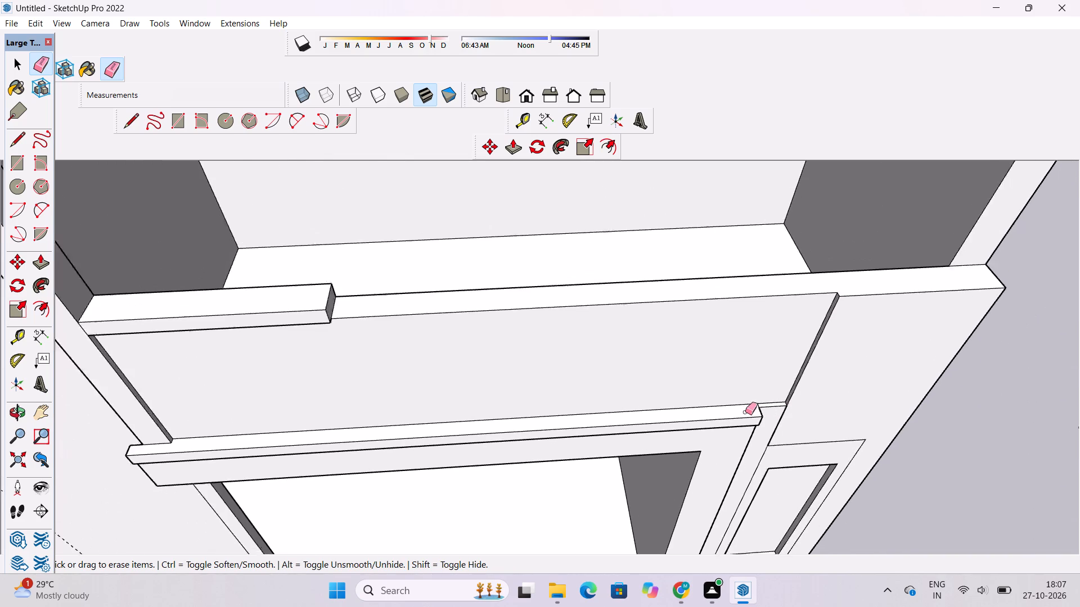
scroll(745, 412, down, 2)
Examine the recessed wall, the parapet and the whole facade from the front and from above.
key(o)
drag(738, 427, 760, 273)
scroll(767, 270, down, 6)
shift+drag(765, 310, 714, 309)
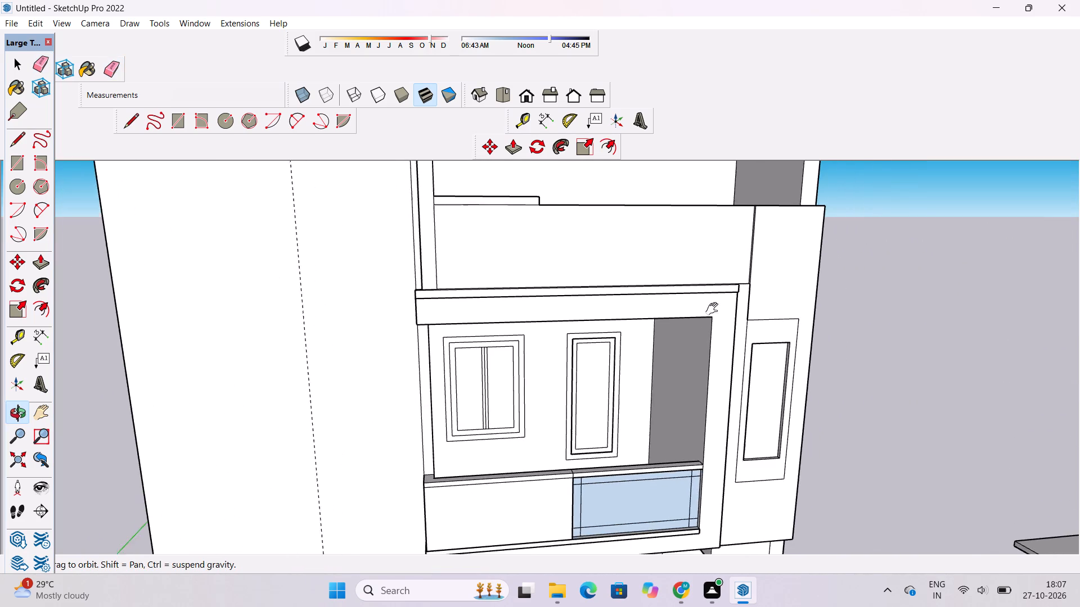
shift+drag(714, 309, 558, 289)
scroll(558, 289, down, 5)
click(657, 303)
scroll(368, 262, up, 3)
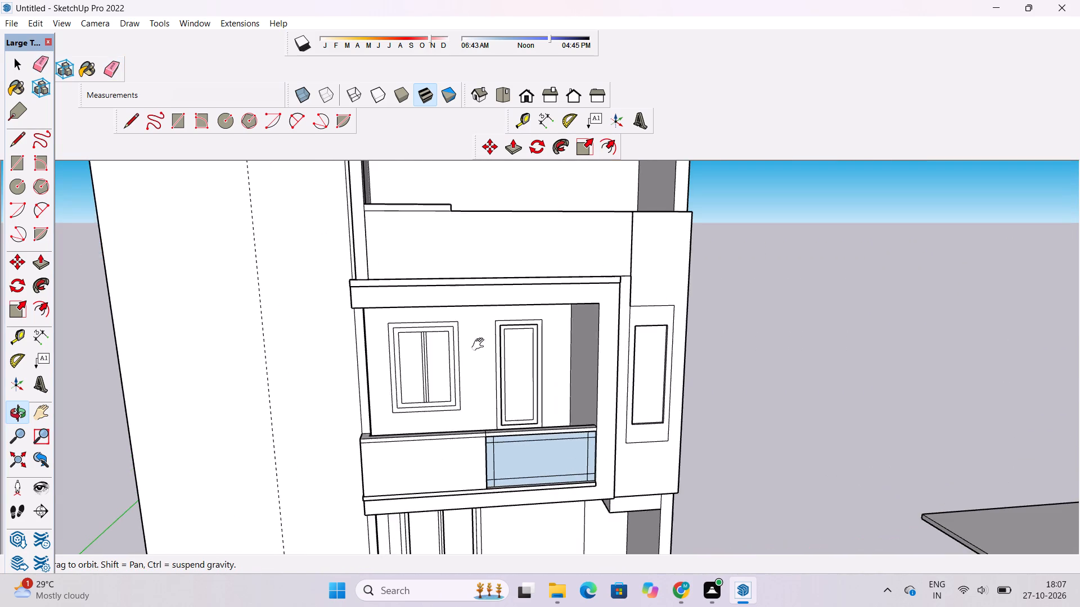
shift+drag(480, 345, 413, 303)
shift+scroll(409, 295, down, 3)
shift+drag(405, 304, 434, 329)
scroll(382, 304, down, 5)
drag(602, 330, 519, 307)
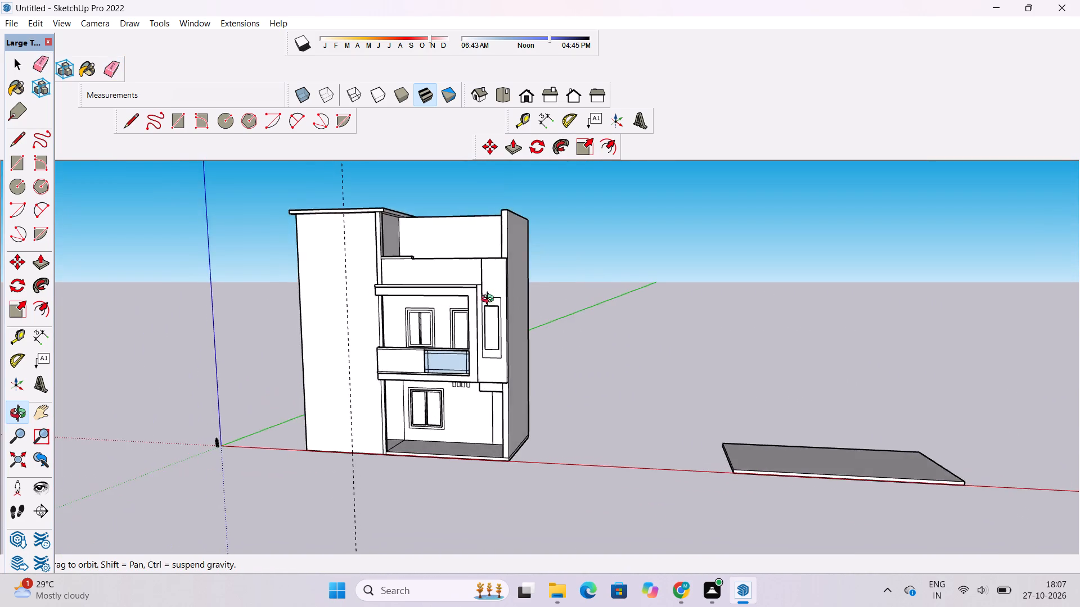
scroll(457, 296, up, 9)
shift+drag(533, 305, 492, 297)
shift+drag(487, 297, 551, 287)
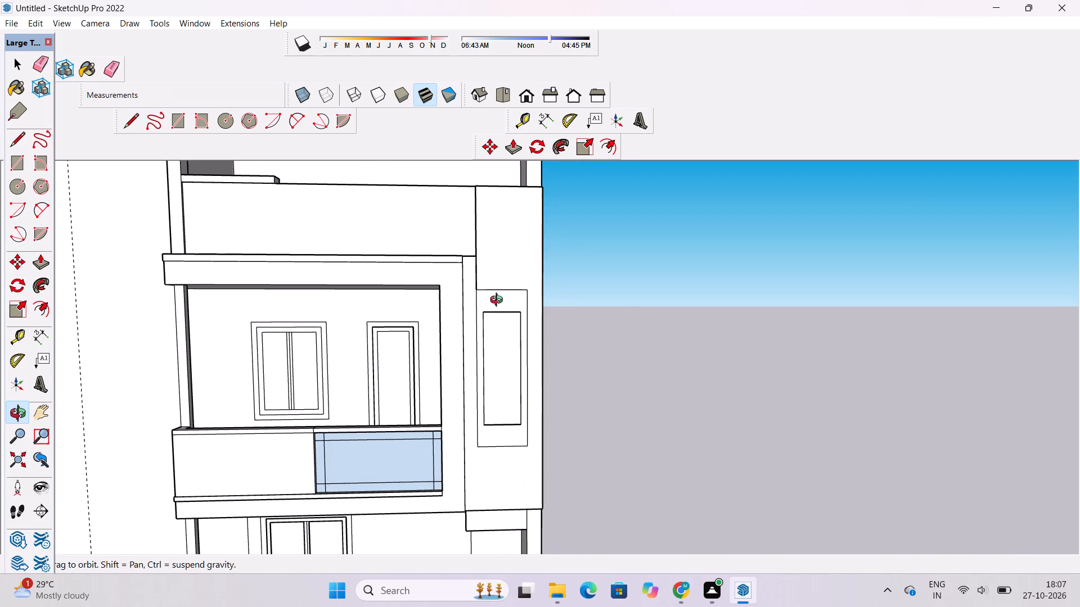
scroll(469, 302, down, 2)
shift+drag(469, 302, 435, 332)
scroll(459, 288, down, 5)
shift+drag(479, 214, 494, 251)
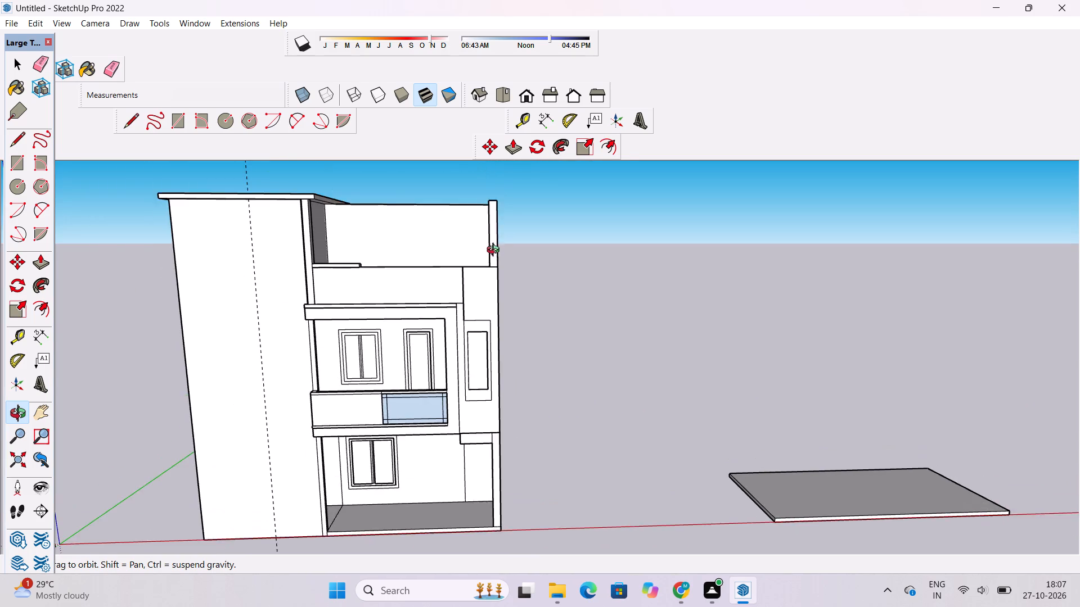
drag(499, 257, 504, 310)
scroll(507, 261, up, 4)
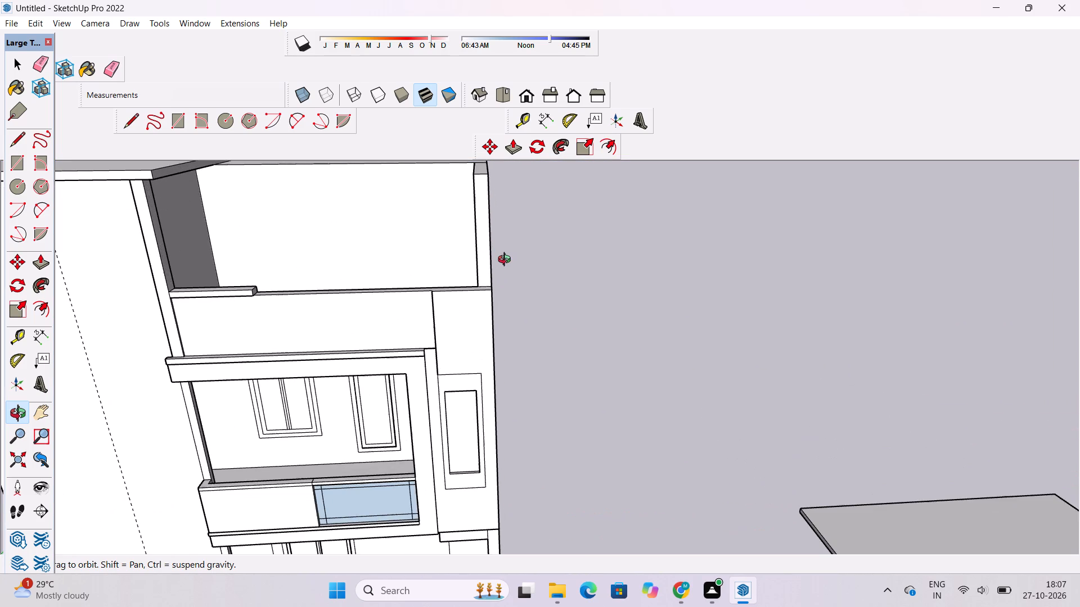
scroll(507, 261, down, 1)
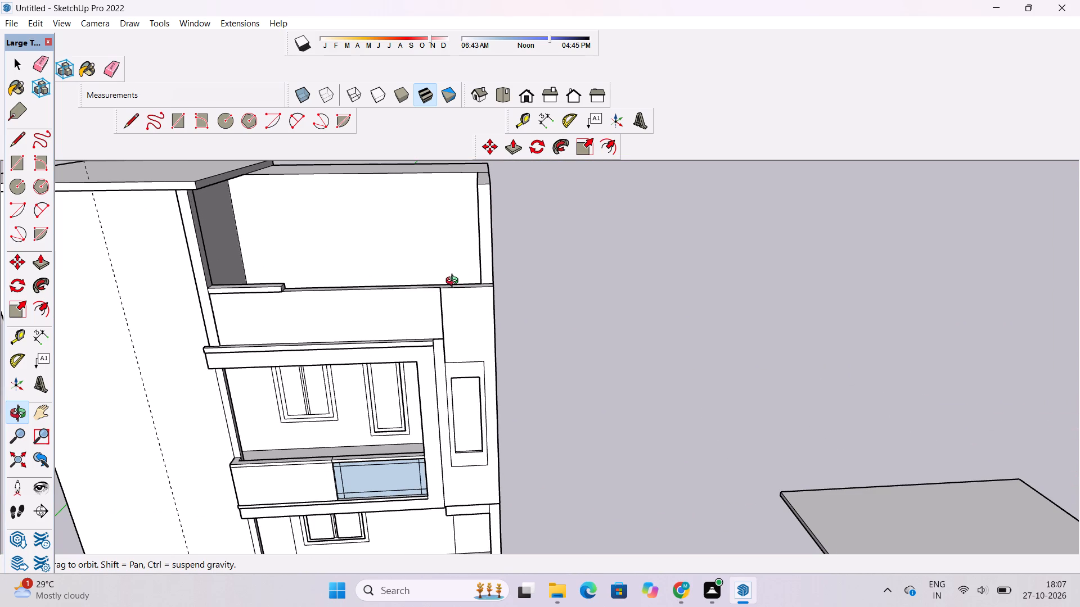
scroll(454, 282, down, 4)
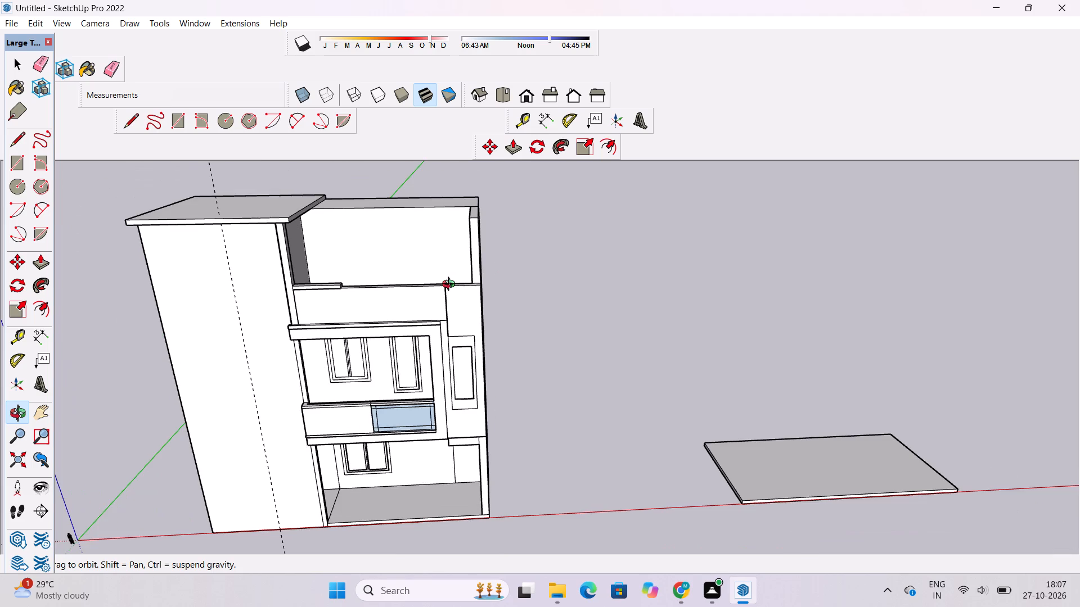
shift+drag(447, 288, 462, 295)
drag(462, 295, 469, 298)
Draw a line across the parapet's top face from the inner corner of the recess step to the parapet's rear edge.
scroll(471, 296, up, 5)
drag(488, 297, 489, 343)
scroll(472, 320, up, 5)
shift+drag(470, 314, 473, 340)
scroll(466, 333, up, 4)
drag(480, 308, 470, 347)
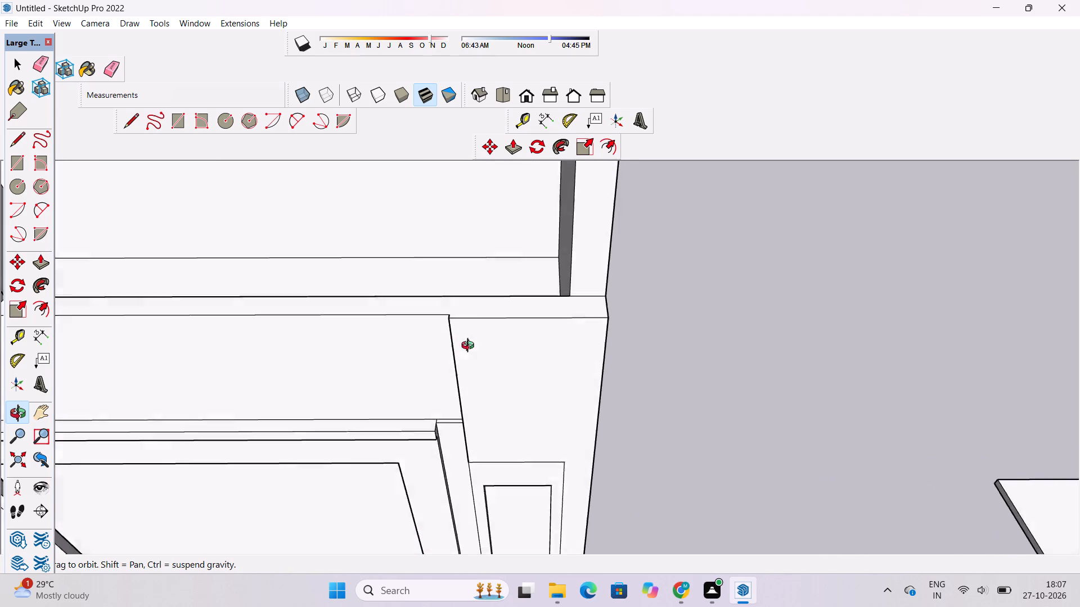
drag(470, 347, 468, 358)
scroll(446, 359, up, 4)
shift+drag(448, 351, 462, 356)
key(l)
scroll(462, 356, up, 4)
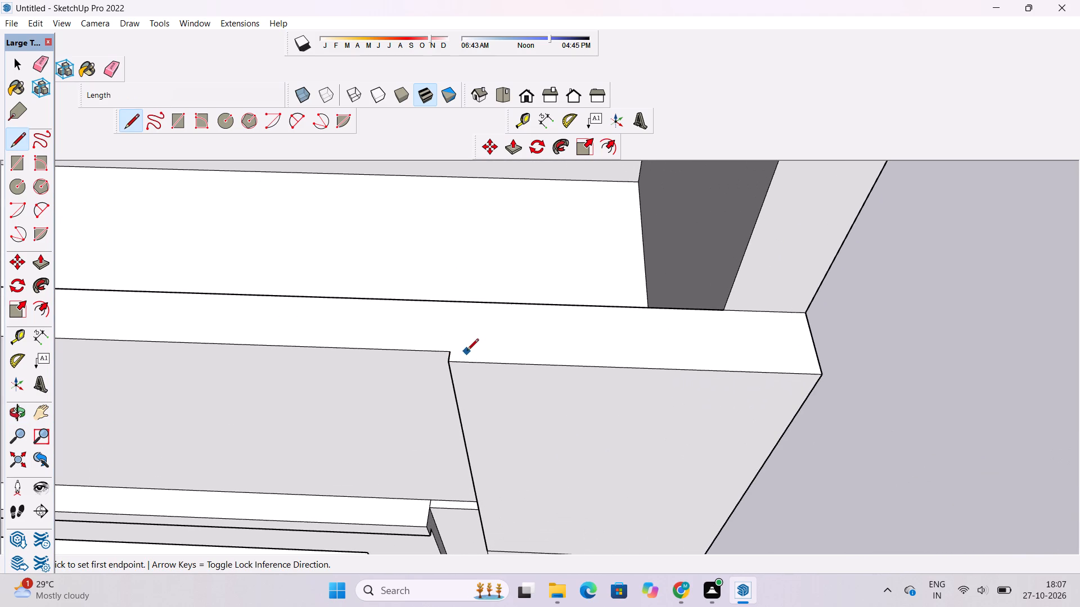
scroll(427, 332, up, 5)
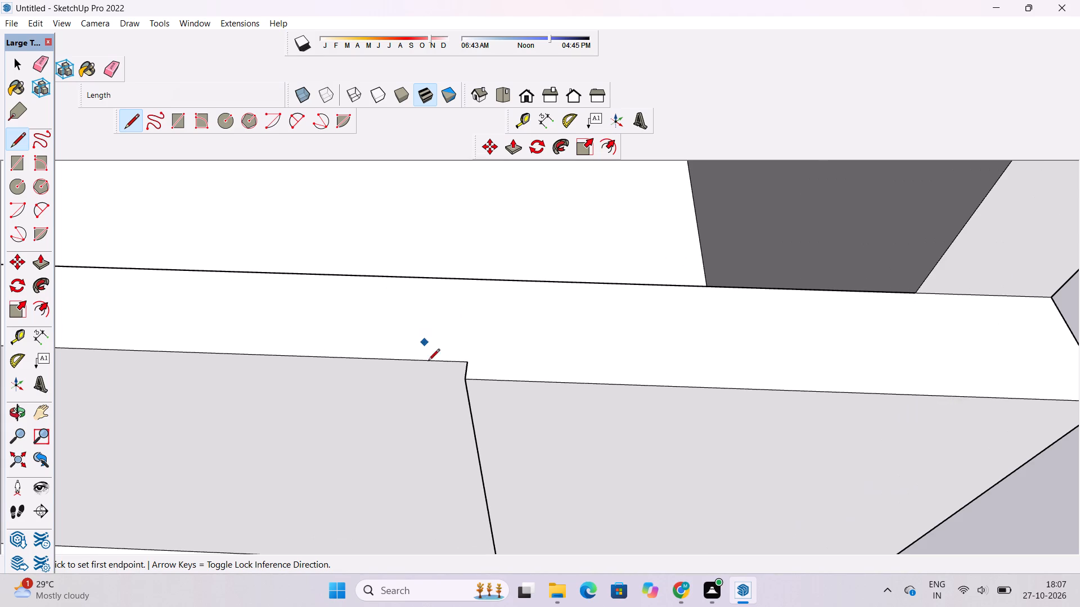
click(467, 365)
scroll(467, 365, down, 4)
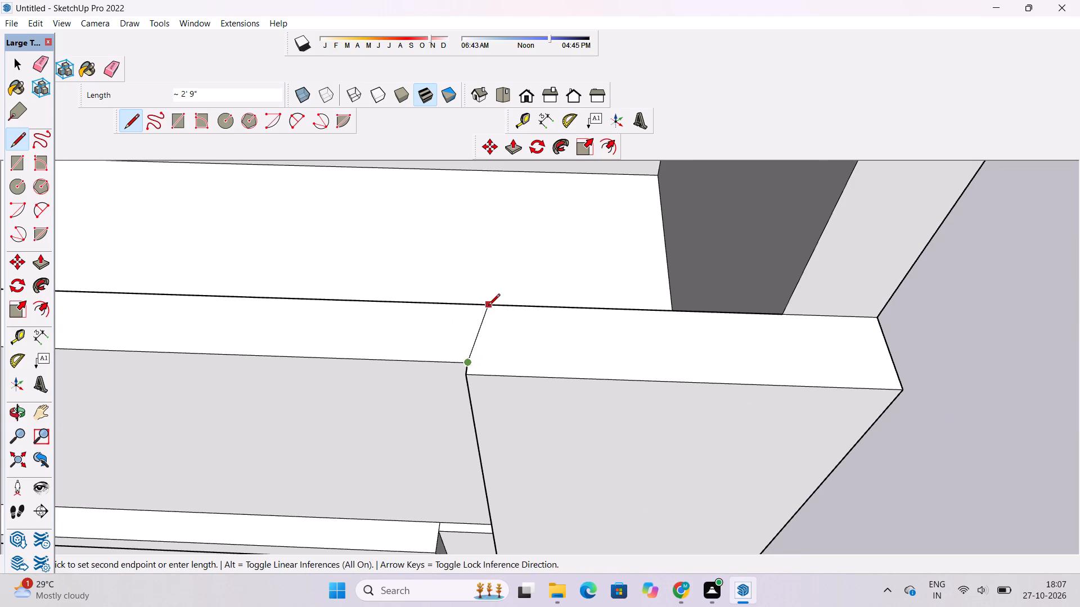
click(476, 302)
Push/Pull the parapet's top face above the narrow recessed-panel wall up 4'.
scroll(461, 343, down, 7)
key(o)
drag(528, 391, 517, 332)
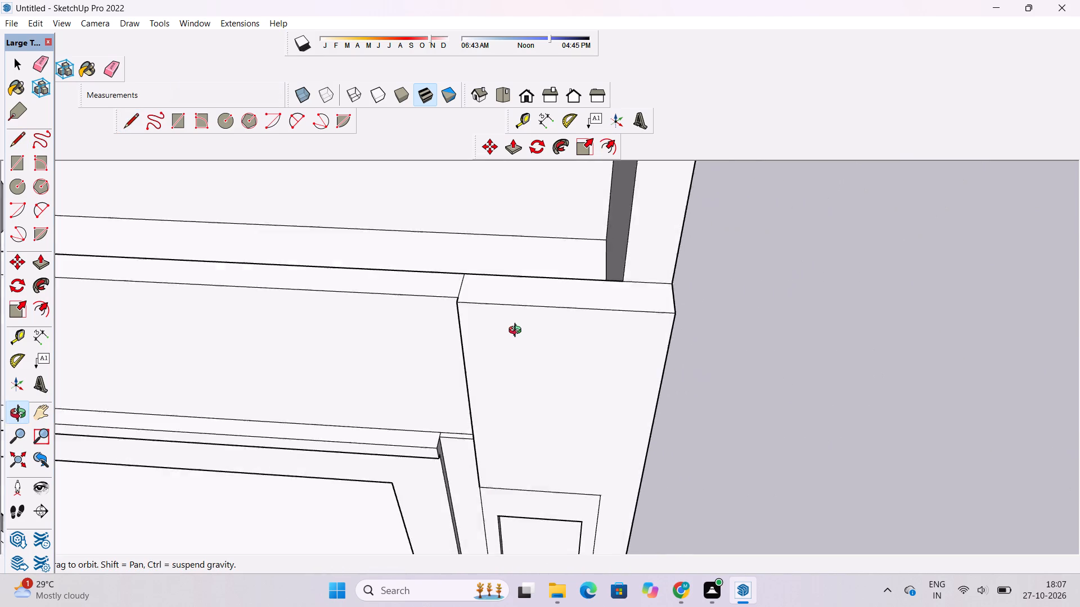
drag(517, 332, 517, 295)
scroll(517, 293, down, 3)
shift+drag(511, 310, 495, 401)
drag(519, 388, 440, 355)
shift+drag(461, 330, 479, 418)
drag(487, 409, 492, 401)
key(p)
scroll(504, 384, up, 4)
click(510, 381)
scroll(510, 381, down, 5)
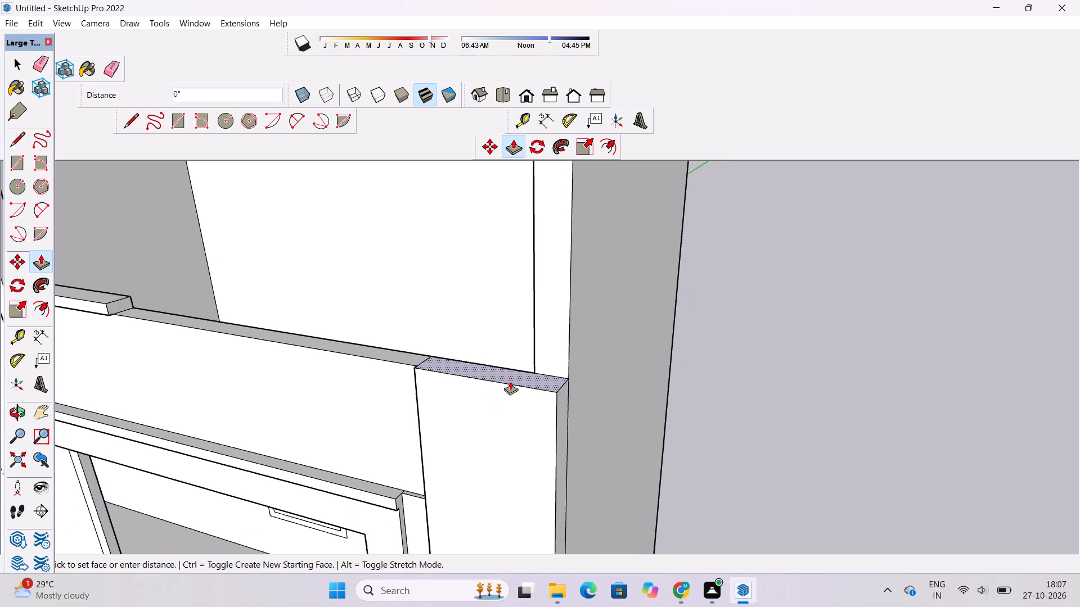
scroll(510, 381, down, 3)
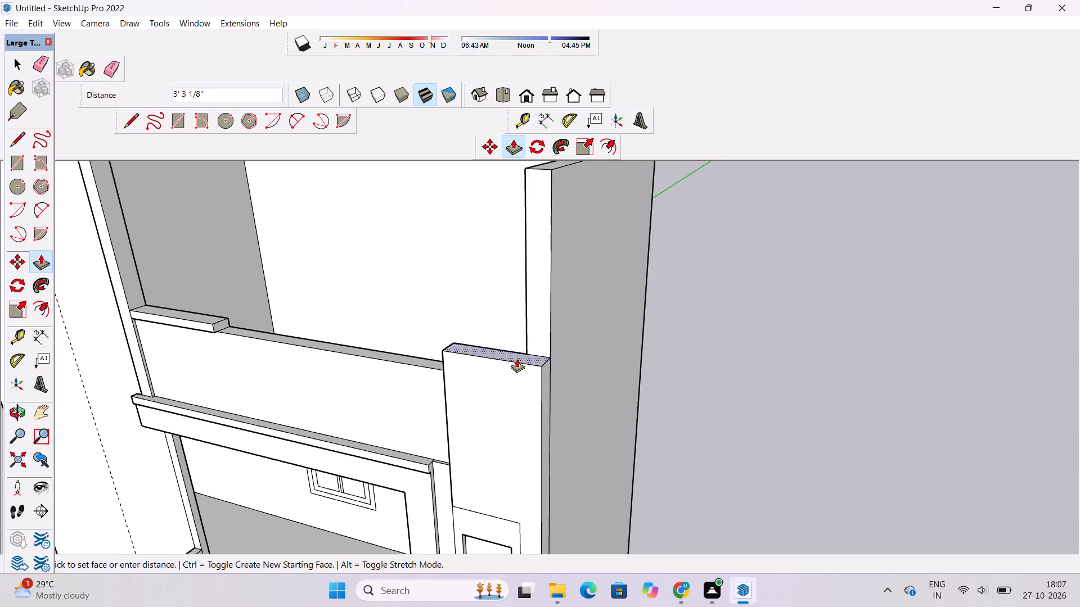
text(4')
key(Return)
Erase the leftover vertical edge on the parapet's inner face below the step of the raised segment.
key(o)
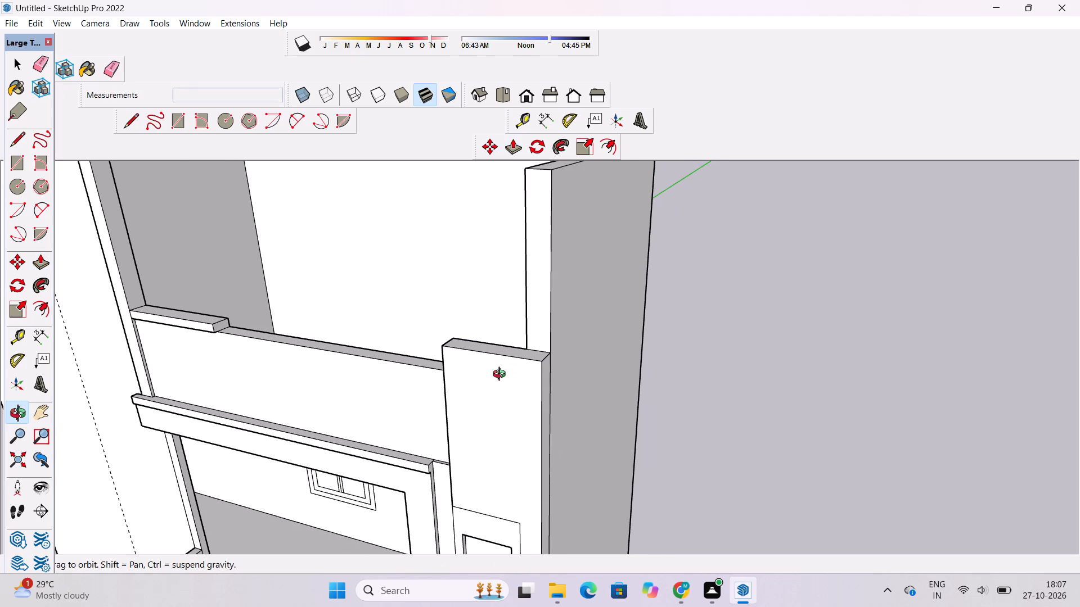
scroll(495, 366, down, 4)
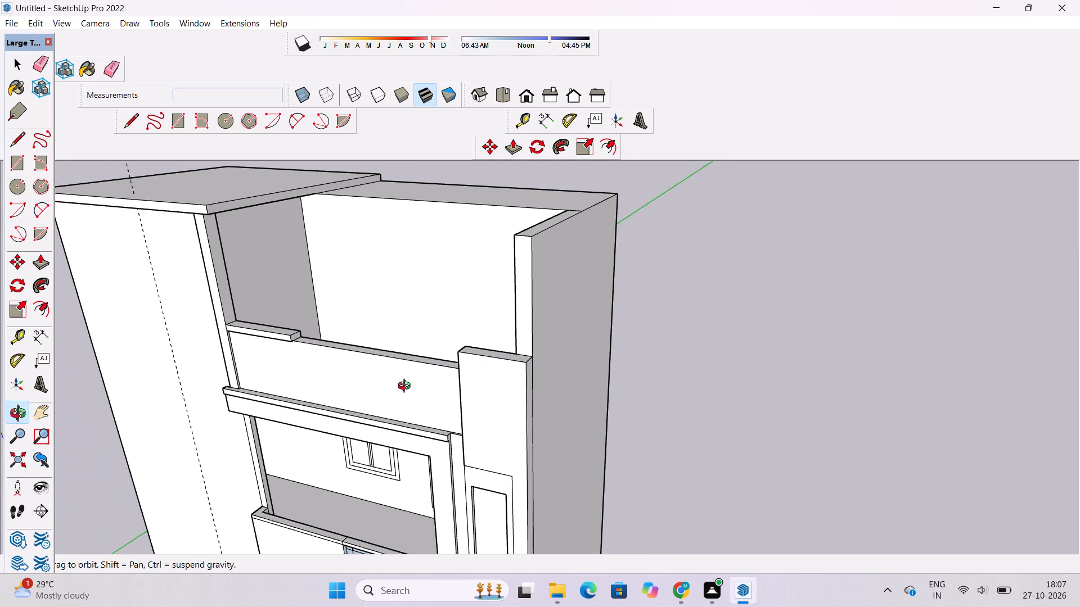
drag(407, 387, 544, 331)
shift+scroll(558, 306, down, 2)
drag(551, 326, 764, 407)
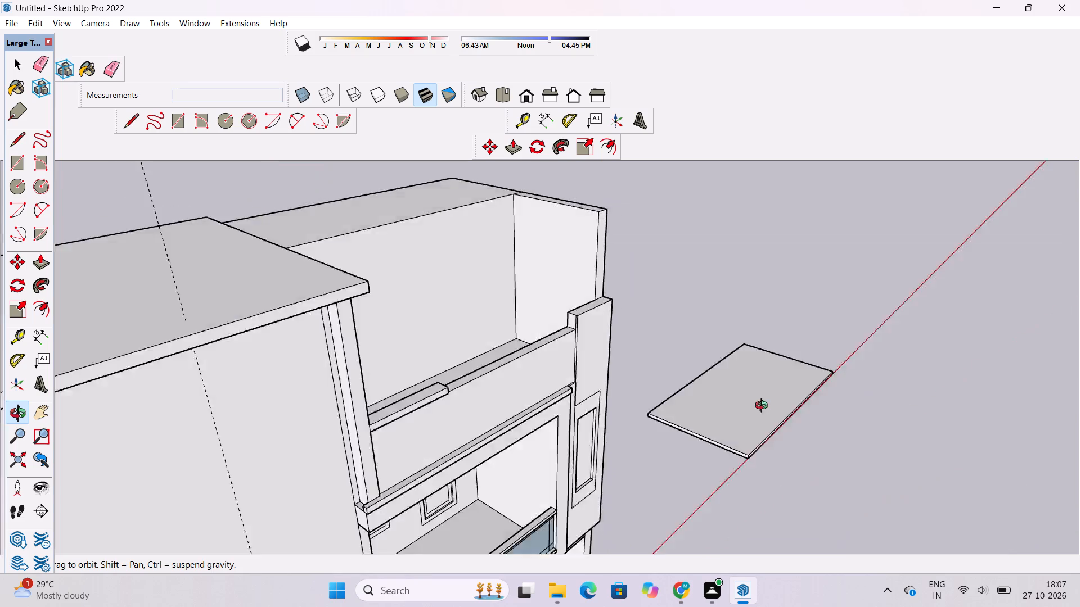
drag(764, 407, 899, 420)
scroll(601, 348, up, 5)
drag(552, 283, 607, 321)
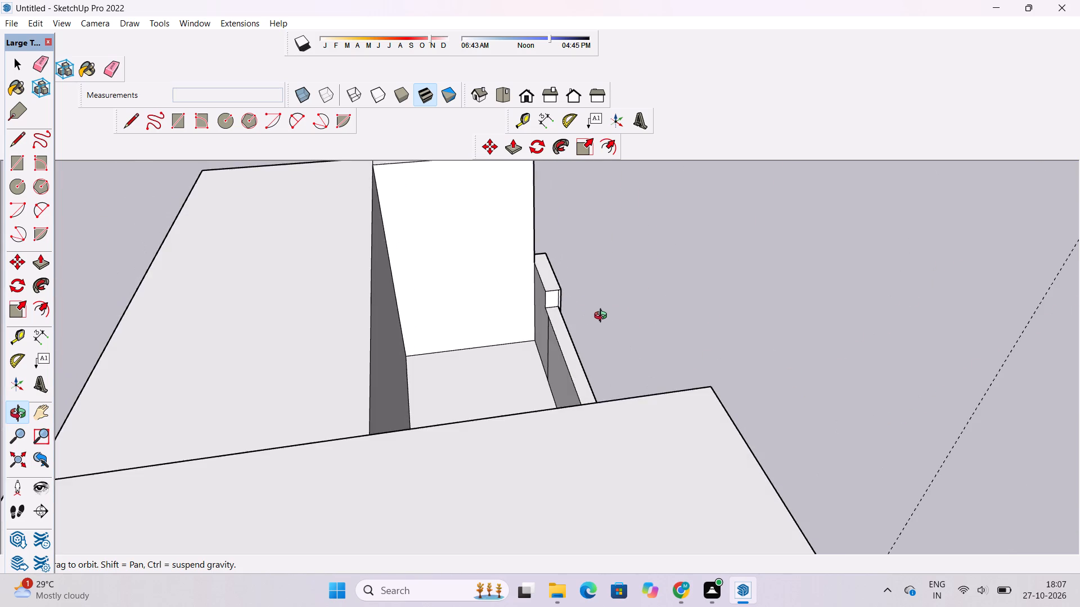
scroll(564, 305, up, 5)
scroll(549, 303, down, 5)
drag(505, 347, 610, 366)
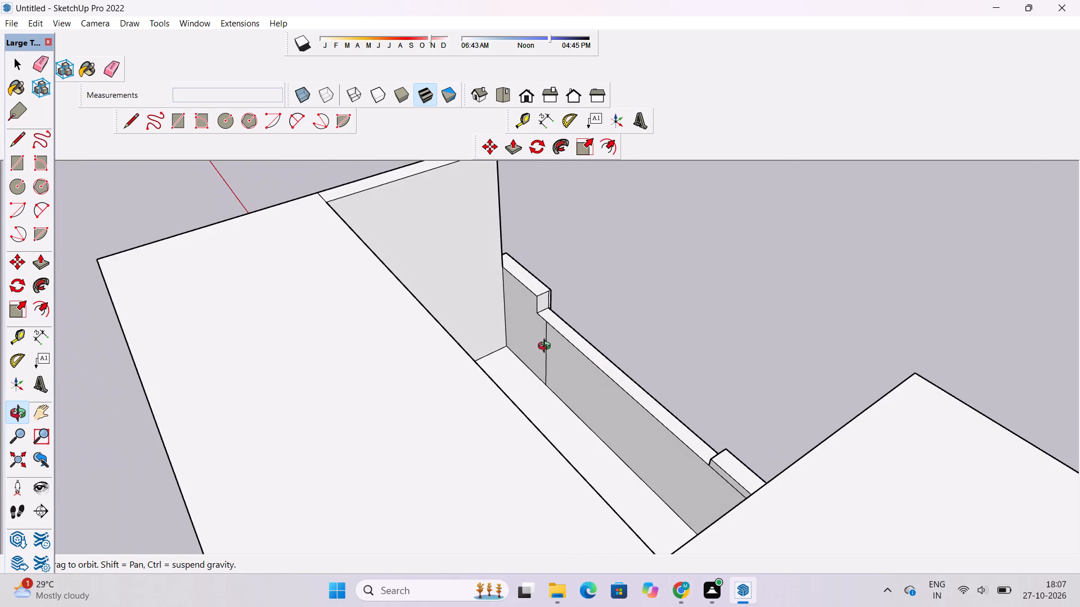
scroll(537, 347, up, 5)
key(e)
click(562, 362)
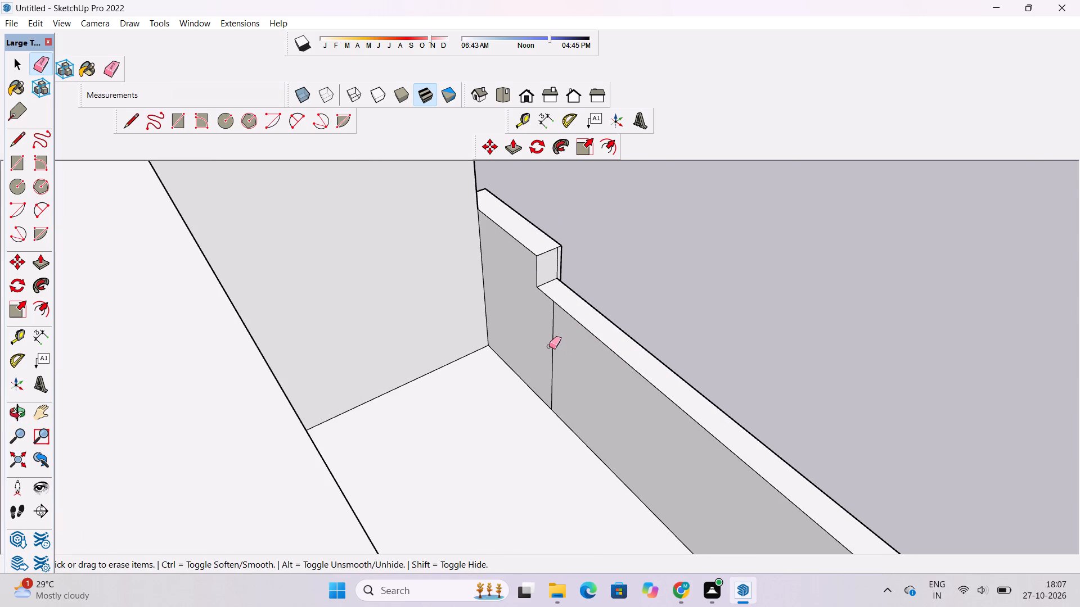
click(551, 343)
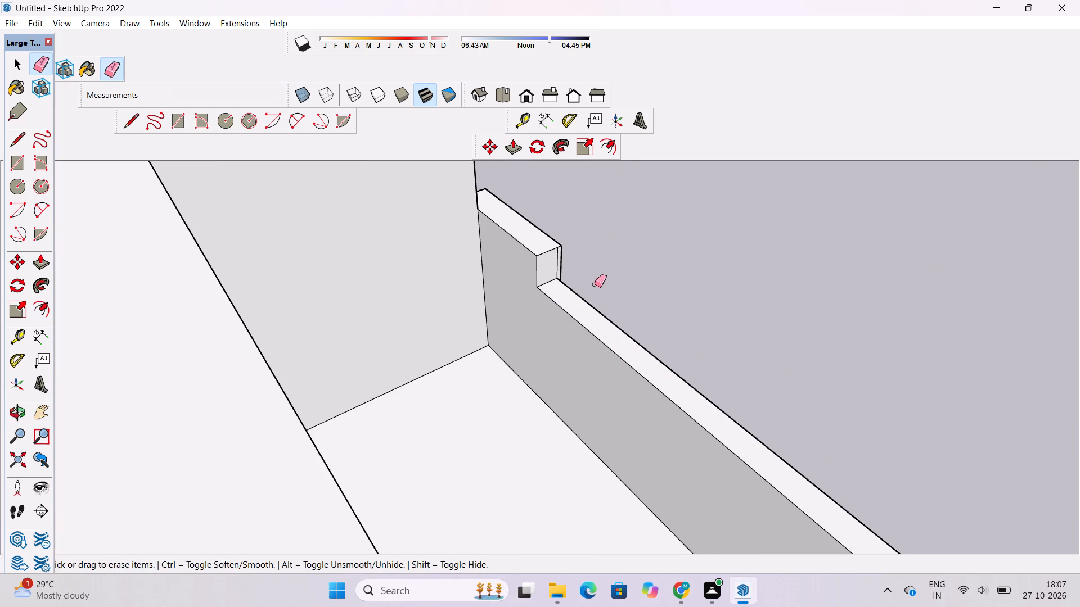
Examine the raised parapet segments and the whole facade from the front and from above.
key(o)
drag(673, 301, 403, 308)
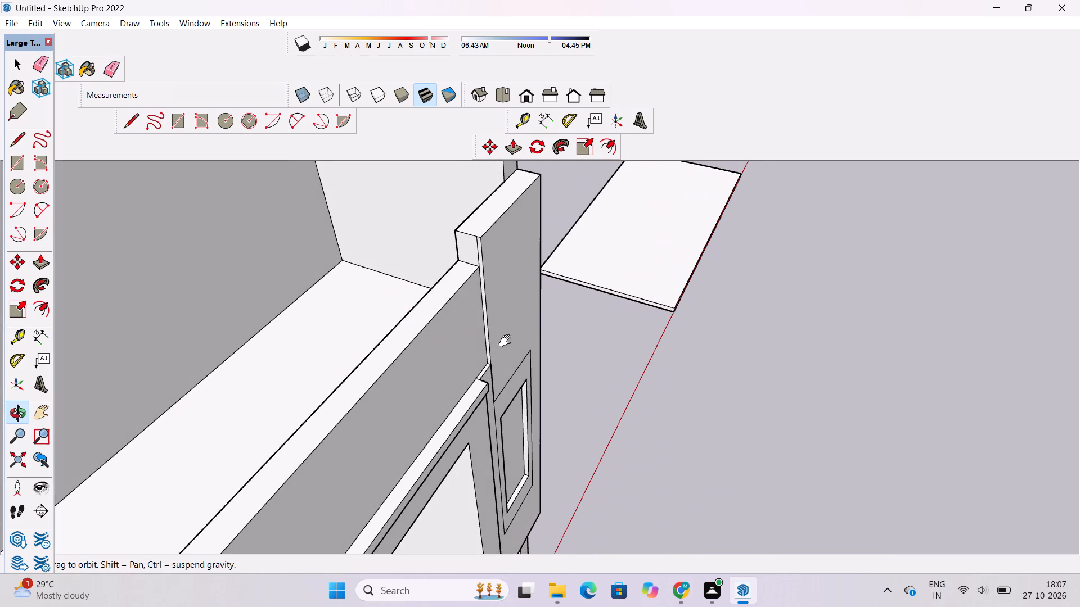
shift+drag(507, 341, 543, 369)
drag(606, 383, 433, 325)
scroll(436, 296, down, 5)
shift+drag(444, 290, 506, 311)
drag(510, 332, 502, 319)
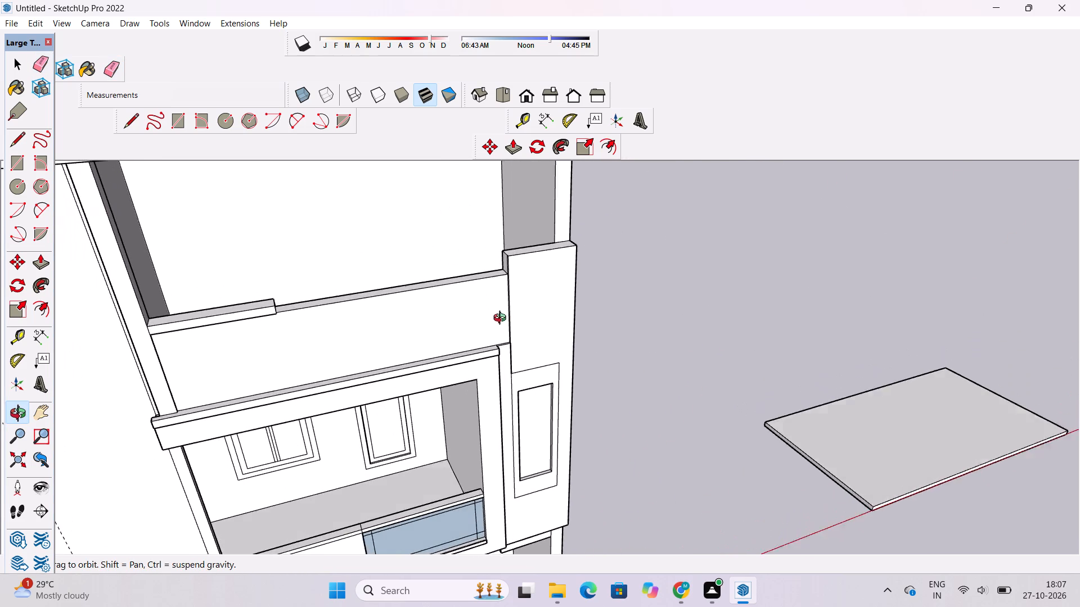
drag(502, 319, 496, 297)
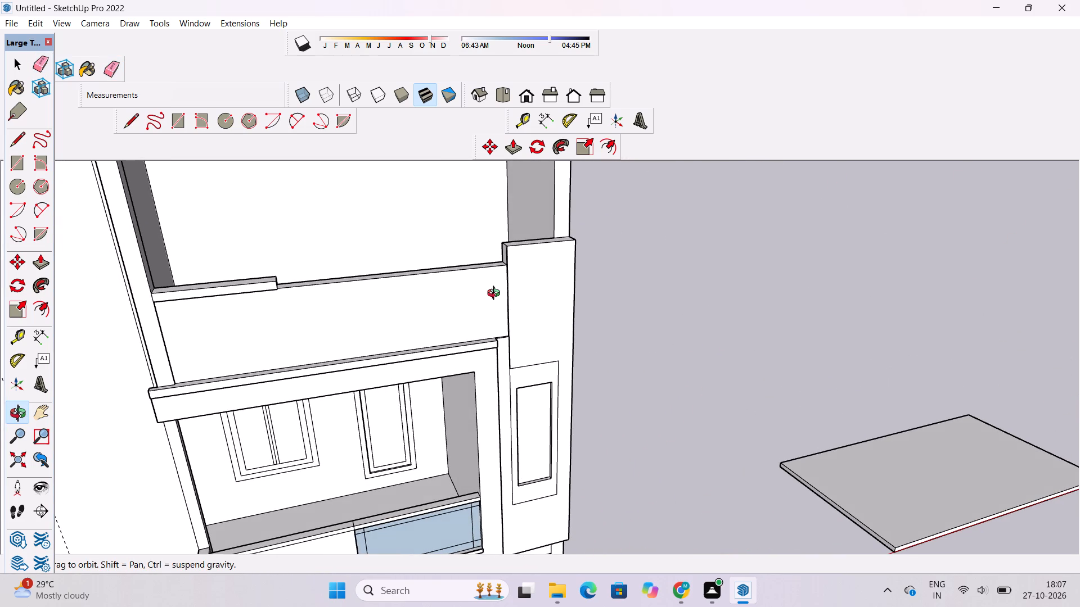
shift+click(490, 298)
scroll(490, 300, down, 4)
drag(490, 300, 490, 310)
drag(490, 311, 454, 311)
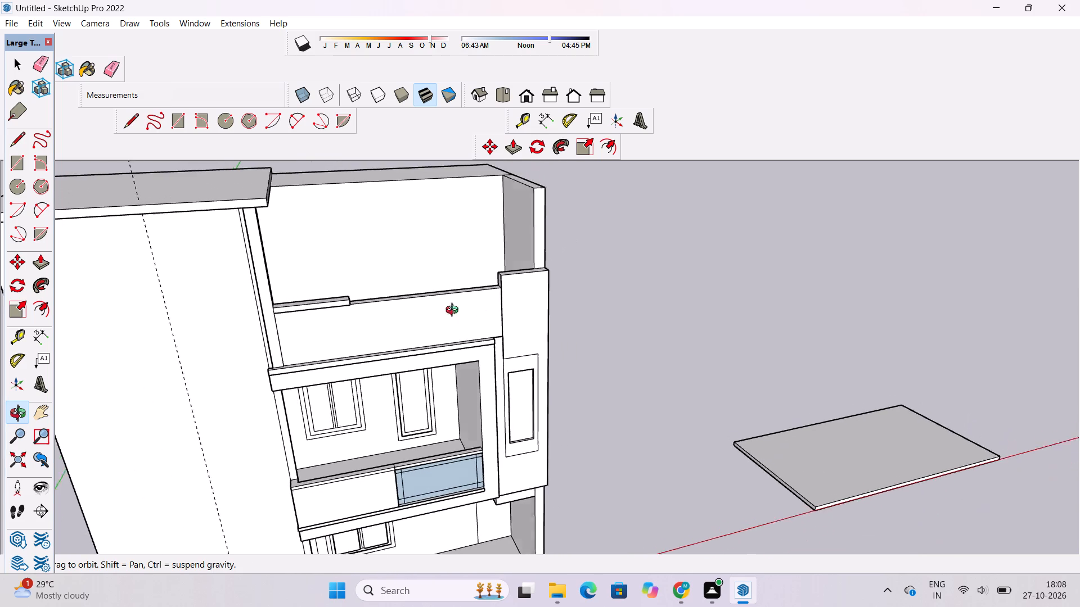
drag(454, 311, 416, 312)
drag(416, 318, 456, 297)
scroll(460, 294, down, 1)
drag(460, 294, 461, 295)
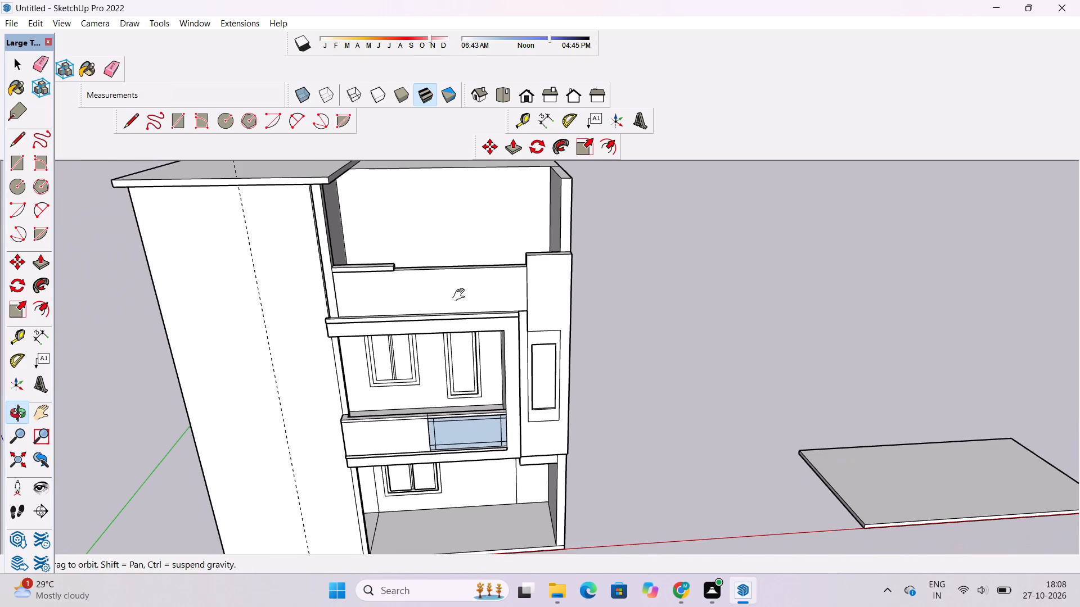
drag(461, 295, 468, 299)
scroll(476, 279, down, 2)
shift+drag(471, 293, 476, 271)
drag(476, 271, 461, 300)
scroll(461, 300, down, 4)
shift+drag(450, 319, 456, 318)
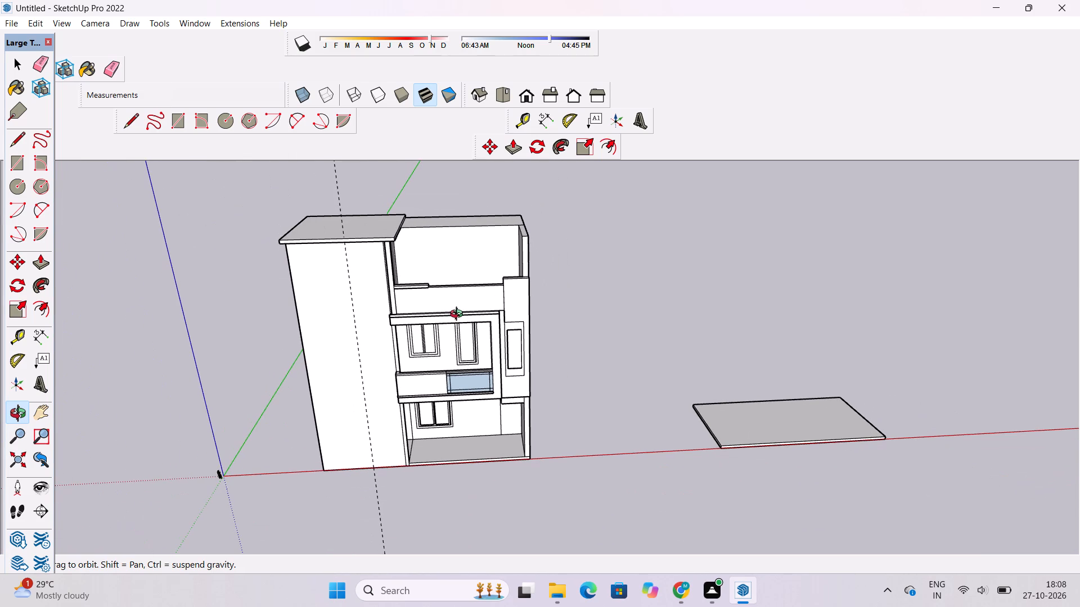
scroll(460, 315, down, 3)
shift+drag(460, 315, 461, 334)
drag(465, 334, 394, 315)
Measure the height of the terrace's inner side wall from the terrace floor to the underside of the roof slab.
scroll(433, 278, up, 3)
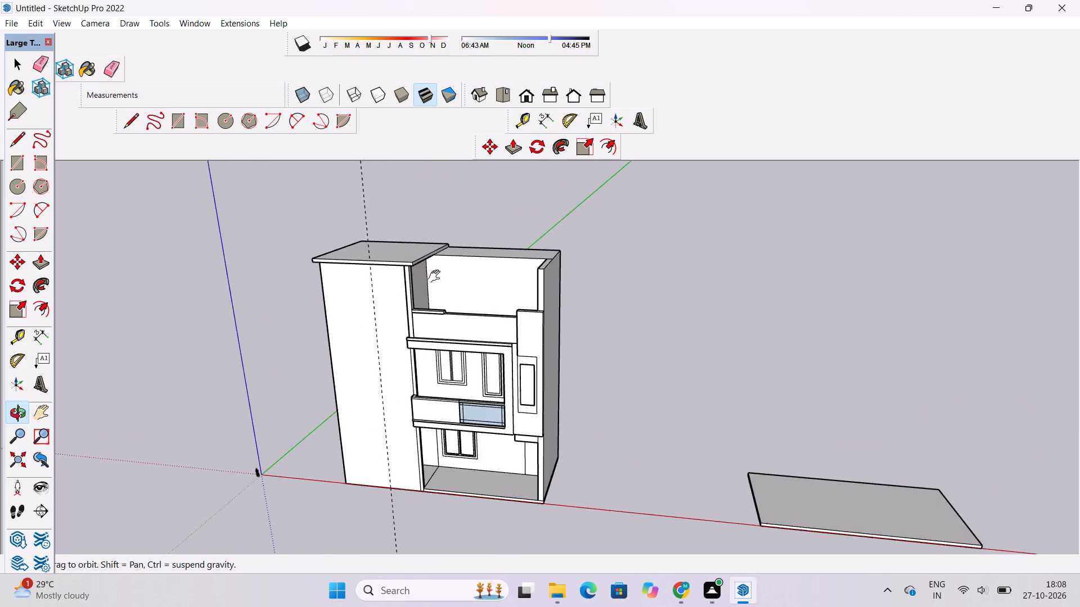
shift+drag(440, 283, 375, 306)
scroll(424, 319, up, 11)
drag(467, 346, 193, 347)
scroll(548, 334, up, 4)
drag(546, 337, 533, 394)
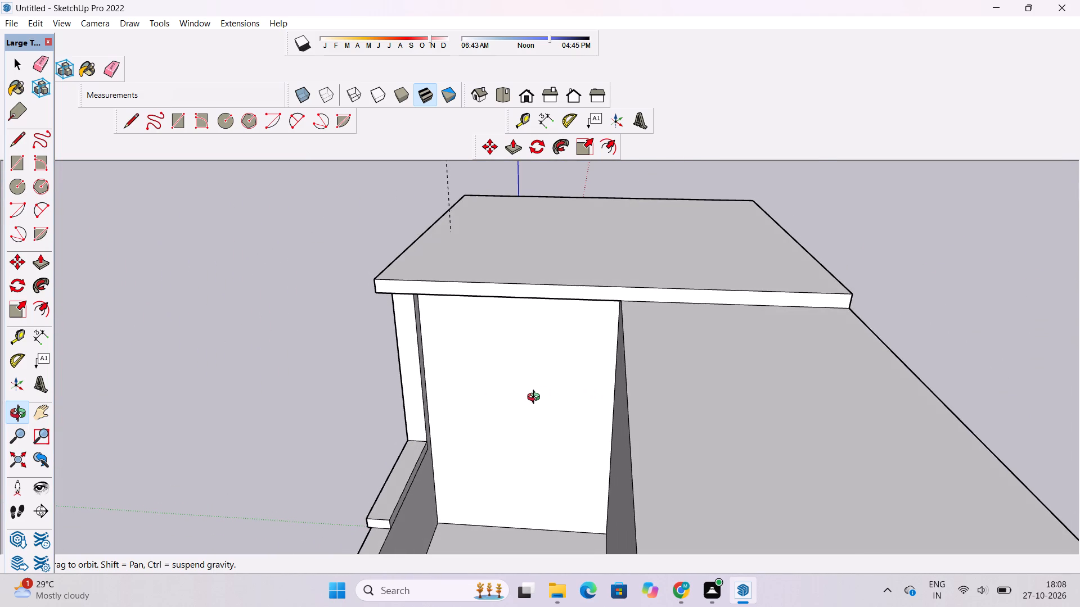
drag(535, 398, 539, 392)
shift+drag(511, 423, 539, 425)
drag(541, 425, 570, 417)
shift+drag(570, 418, 576, 479)
scroll(585, 477, up, 5)
drag(586, 478, 617, 472)
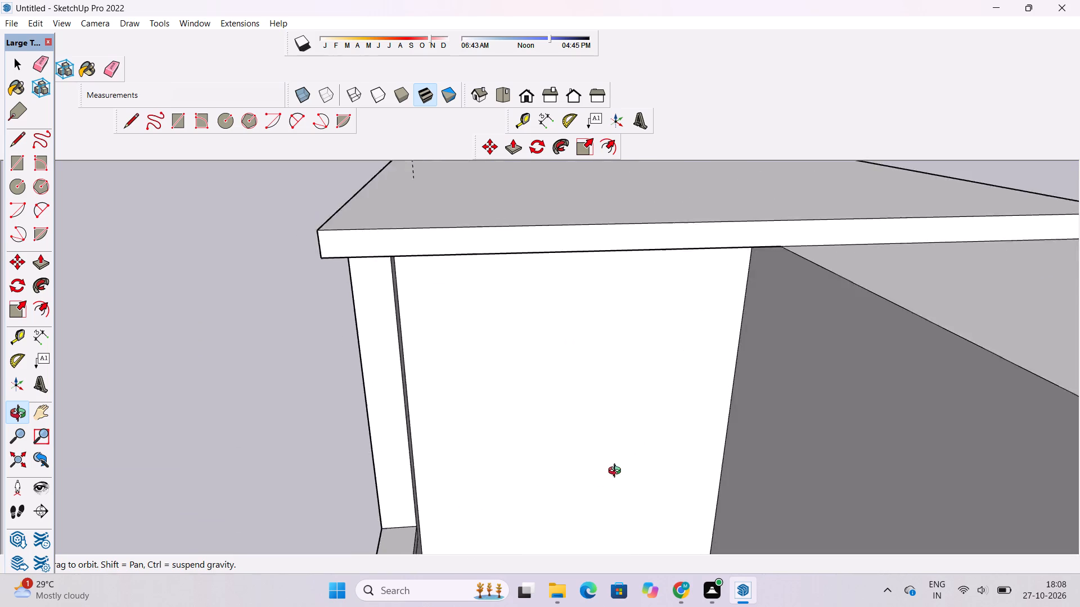
drag(617, 472, 643, 391)
scroll(632, 404, down, 5)
shift+drag(616, 494, 616, 478)
click(616, 478)
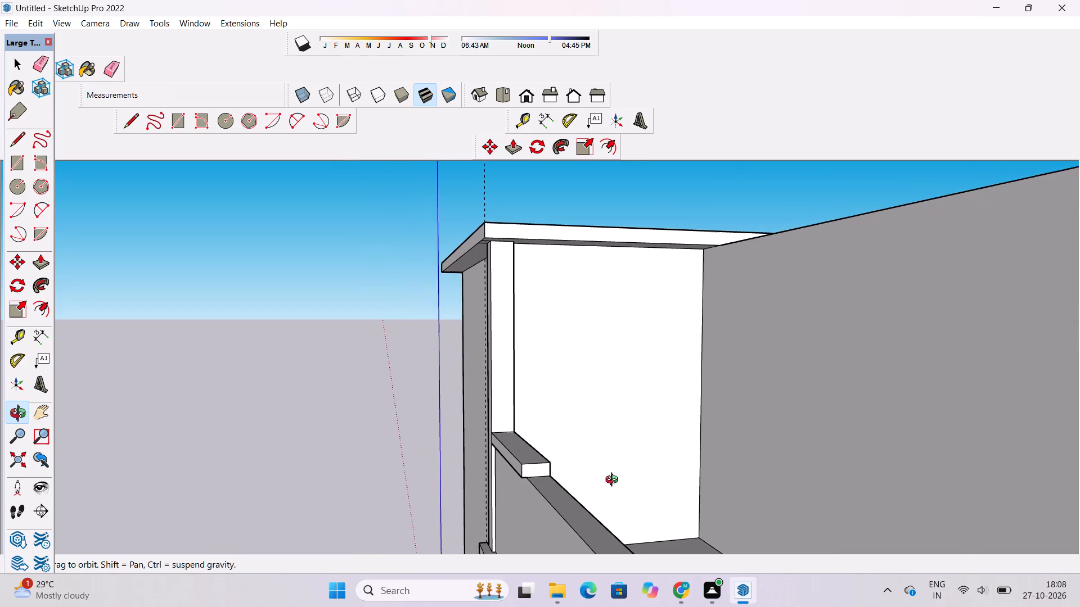
key(t)
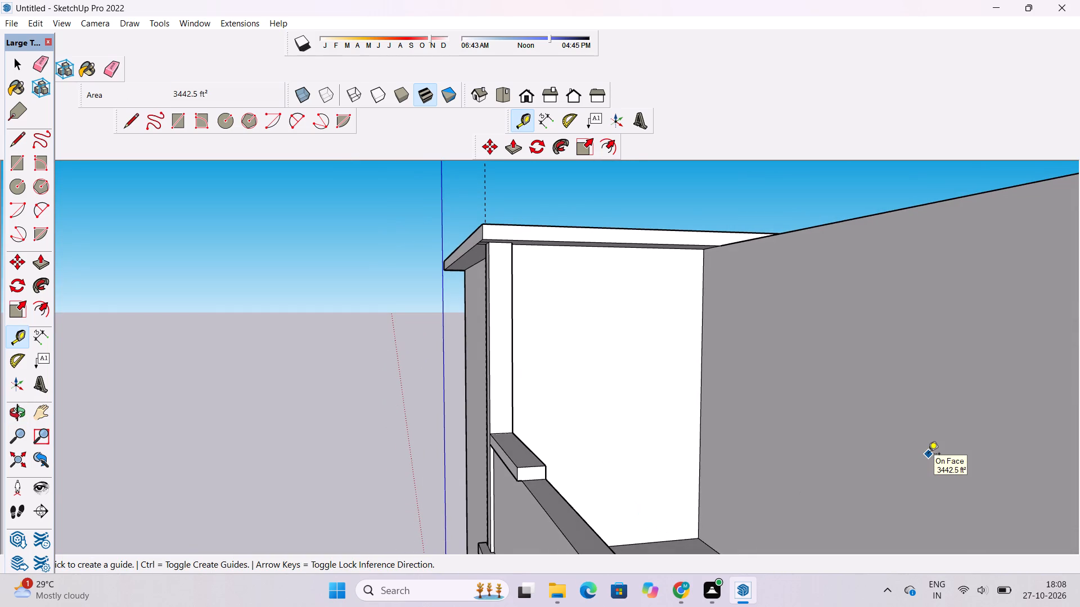
click(684, 541)
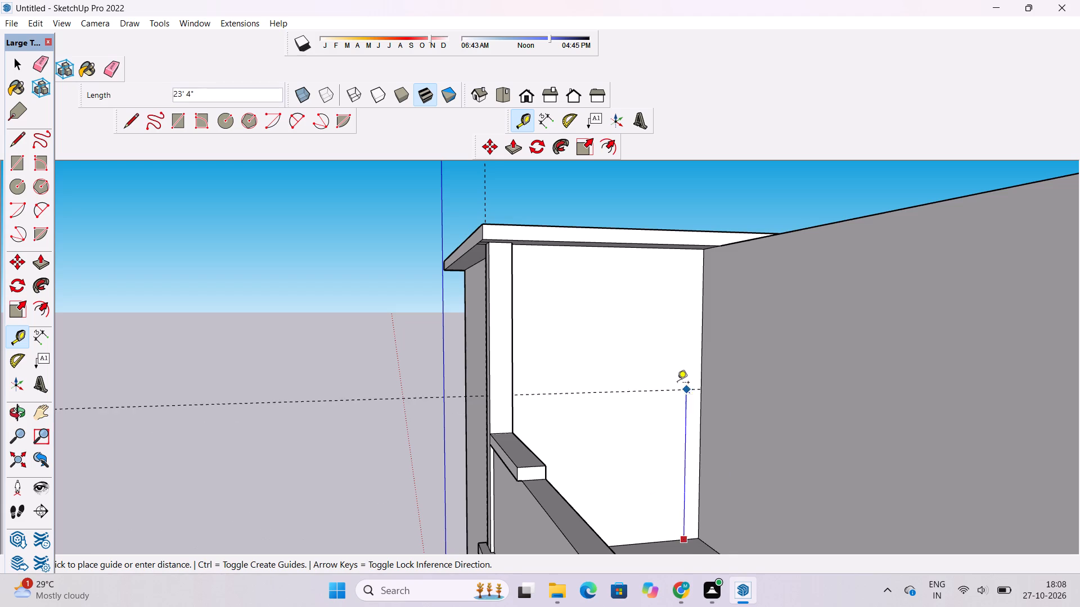
scroll(677, 383, up, 5)
scroll(700, 306, down, 4)
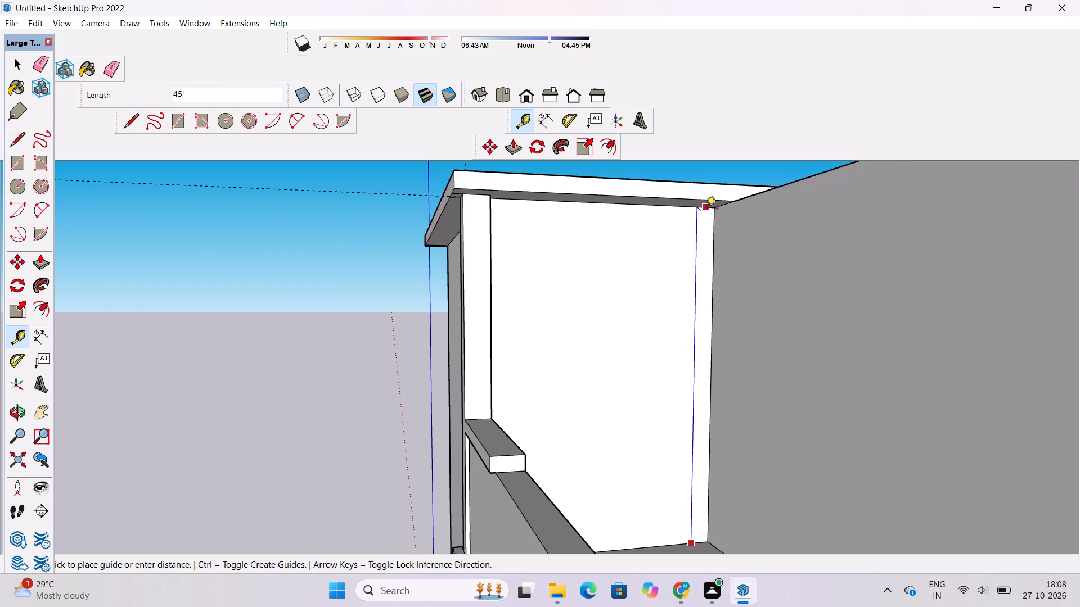
key(space)
Place a horizontal guide on the terrace's inner side wall 1.5' below the roof slab.
key(t)
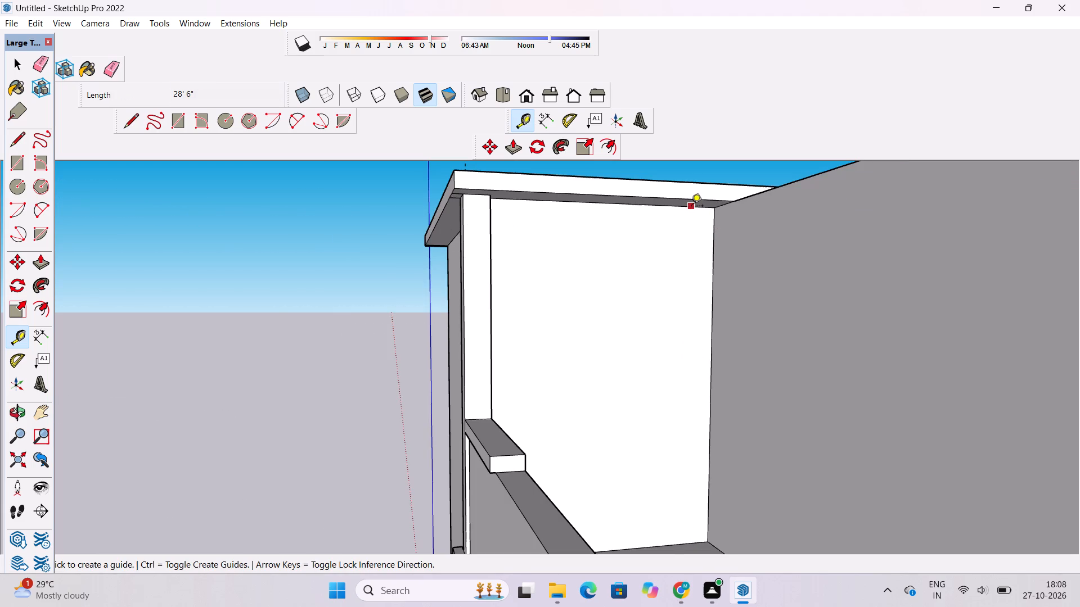
click(691, 207)
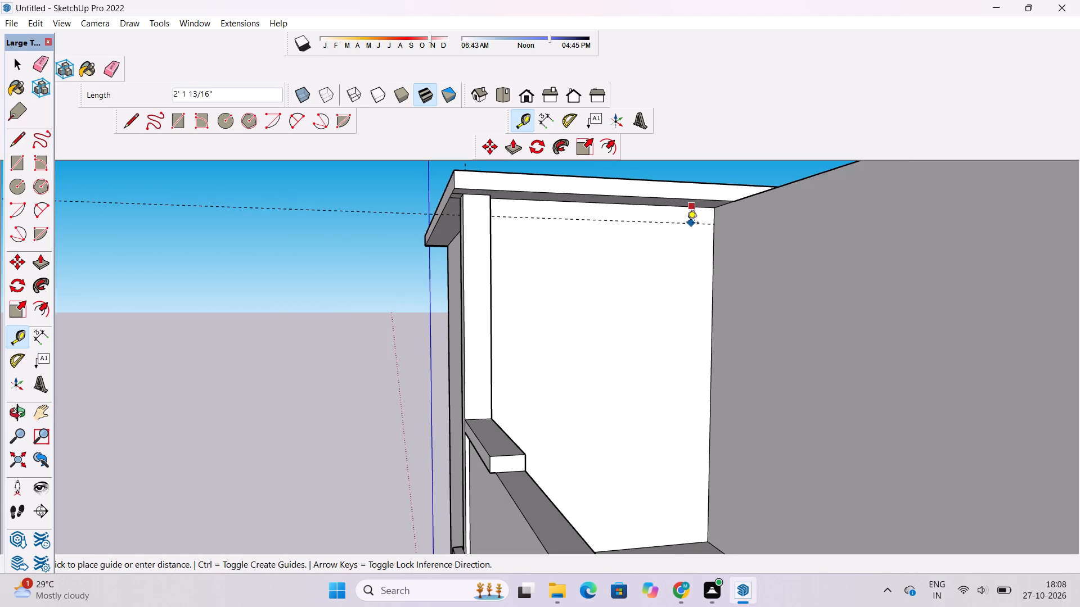
text(1.5')
key(Return)
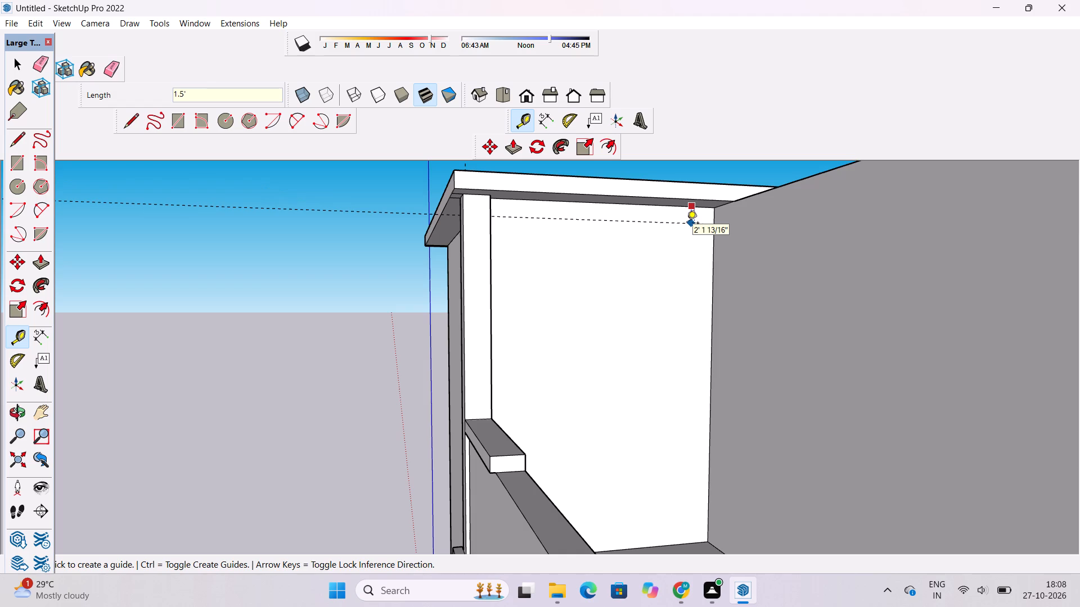
Draw a 30' line along the guide across the terrace's side wall, from the front pier to the rear wall.
key(o)
scroll(774, 250, up, 2)
drag(708, 259, 679, 282)
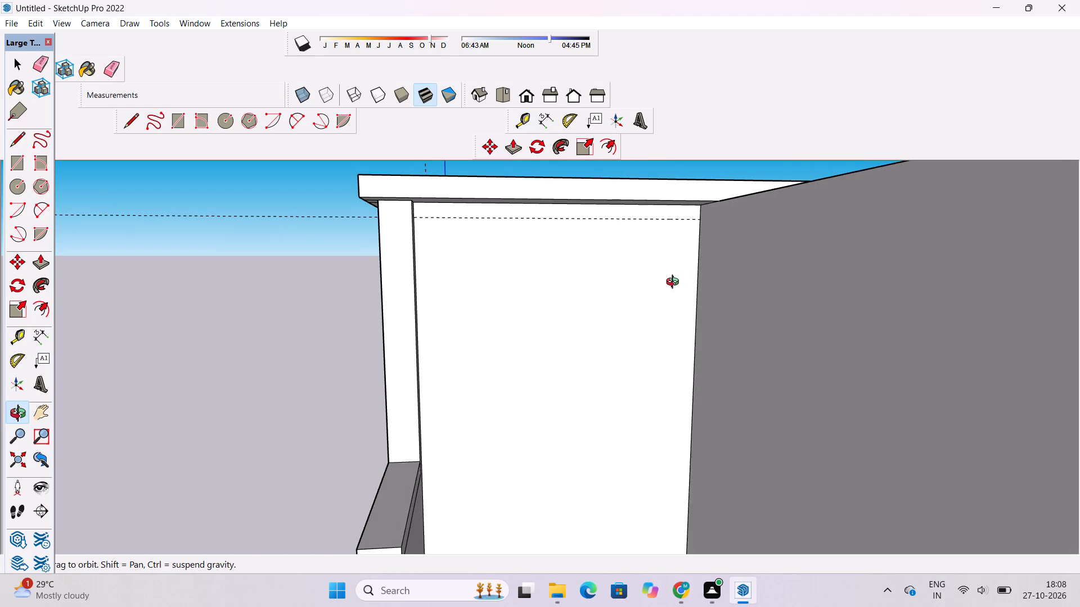
key(l)
scroll(411, 212, up, 11)
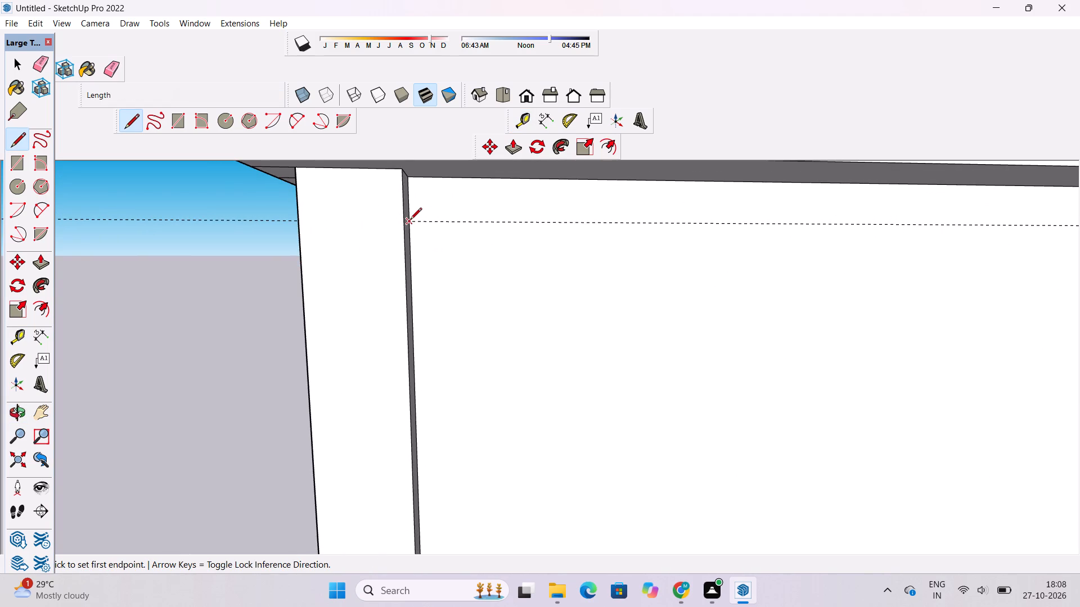
click(409, 220)
scroll(420, 226, down, 6)
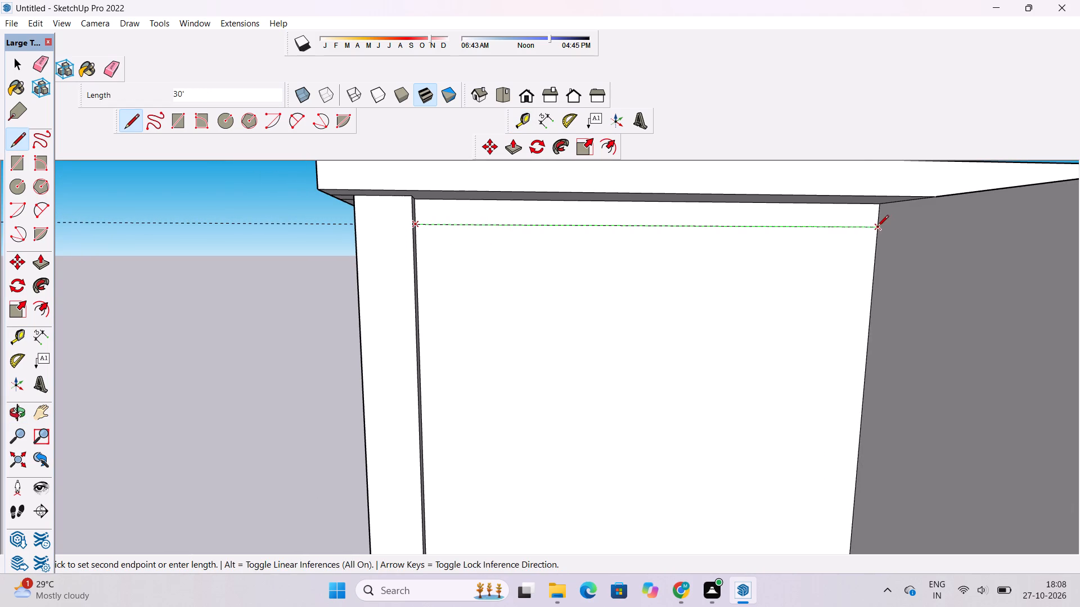
click(877, 228)
Push/Pull the strip between the new line and the roof slab out flush with the front pier's inner face.
scroll(877, 228, down, 4)
key(o)
drag(722, 257, 810, 279)
drag(783, 281, 674, 242)
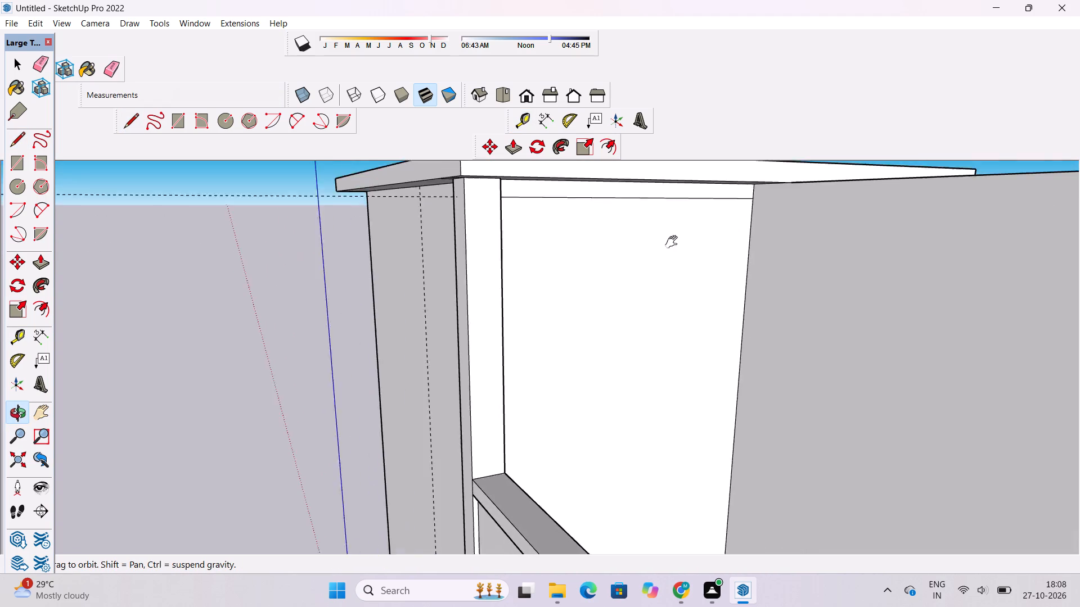
drag(674, 242, 672, 242)
shift+drag(672, 242, 714, 251)
key(p)
scroll(603, 206, up, 5)
click(584, 186)
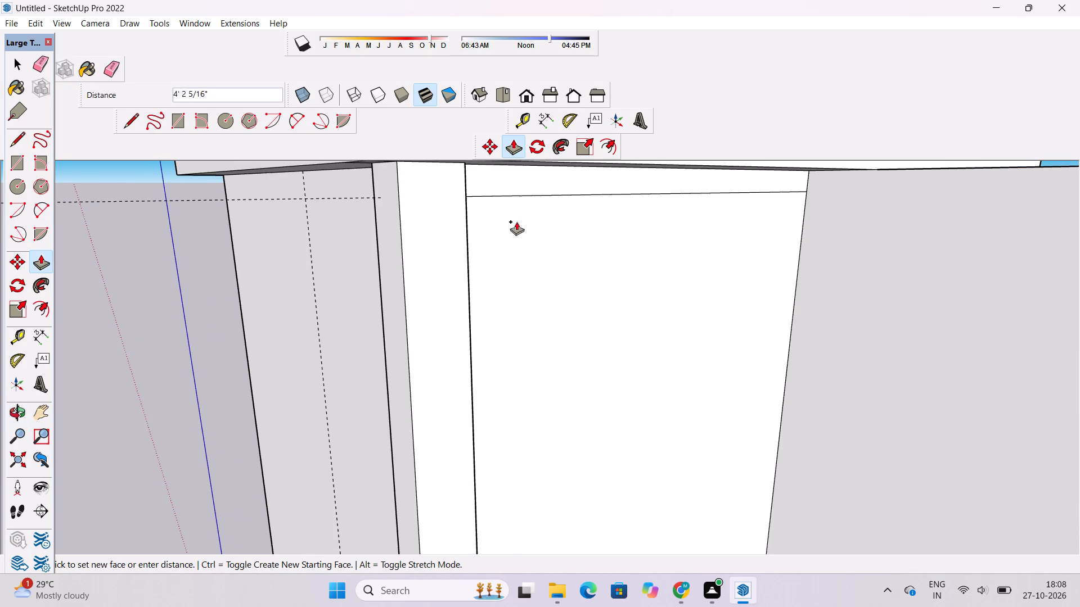
click(424, 239)
Erase the horizontal guide crossing the tall front wall beneath the roof slab.
scroll(439, 233, down, 4)
key(o)
drag(450, 243, 525, 251)
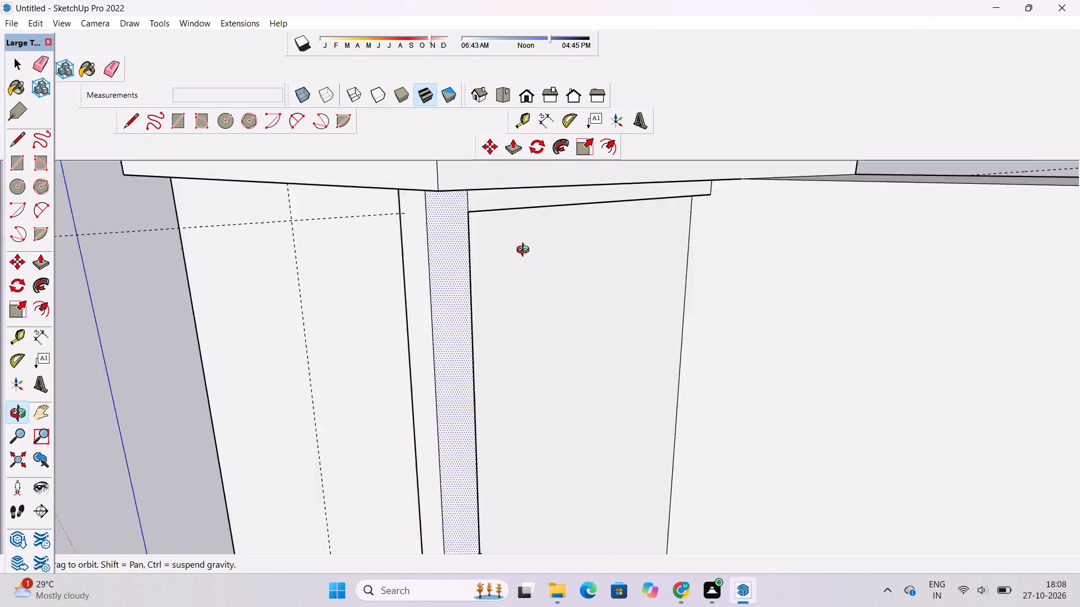
drag(525, 251, 619, 235)
scroll(619, 234, down, 3)
shift+drag(609, 232, 532, 213)
shift+drag(532, 213, 520, 239)
key(e)
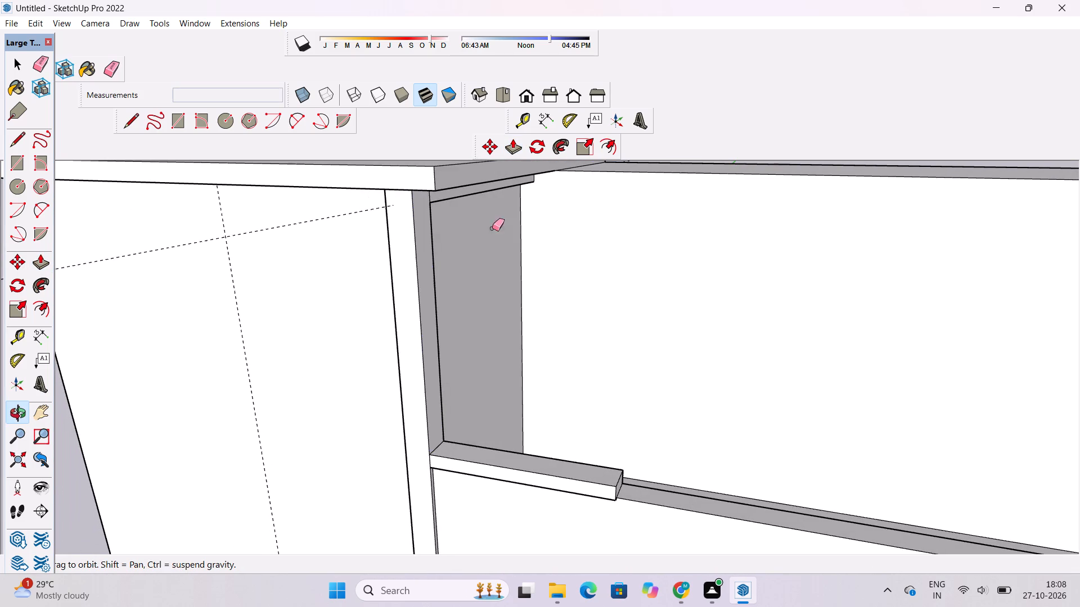
drag(316, 212, 314, 230)
scroll(323, 225, down, 4)
Erase the vertical seam between the front pier's inner face and the extruded strip beneath the roof slab.
key(o)
scroll(398, 215, up, 1)
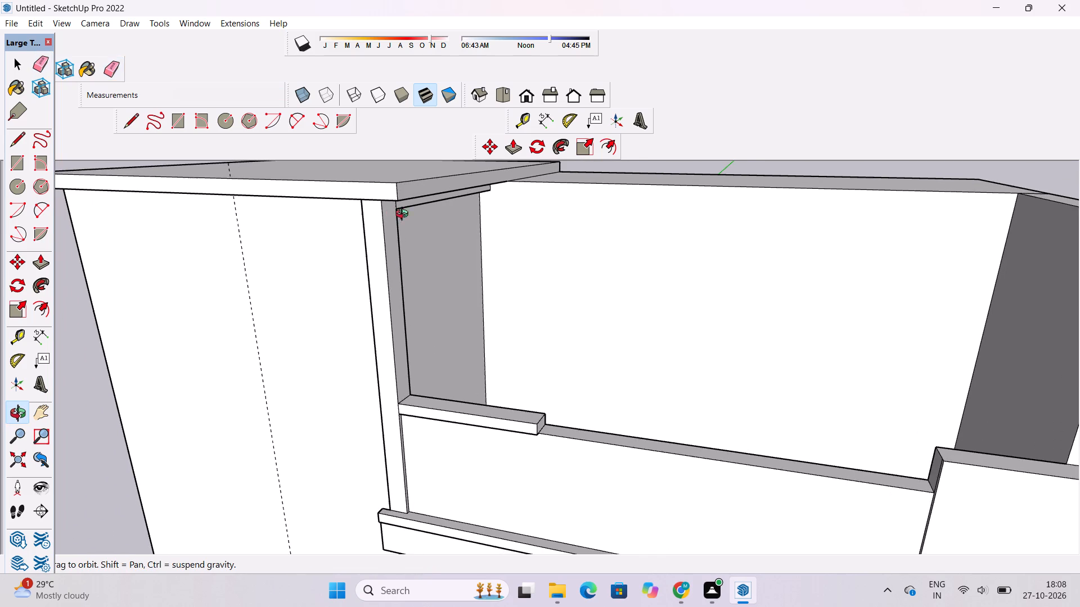
drag(428, 218, 454, 286)
drag(458, 291, 400, 238)
scroll(398, 251, up, 11)
key(e)
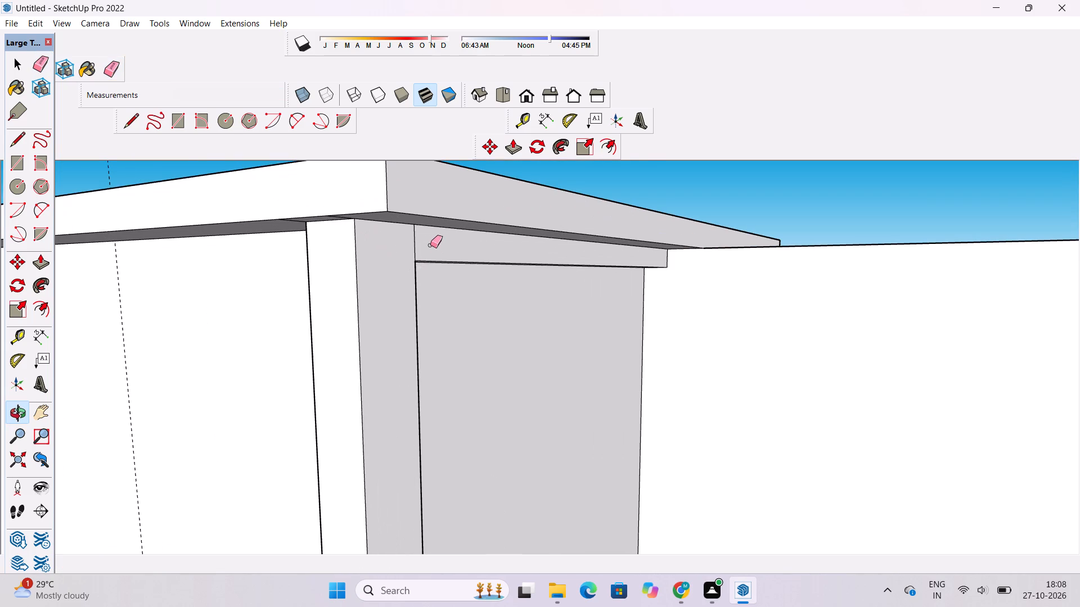
drag(430, 243, 416, 247)
click(417, 242)
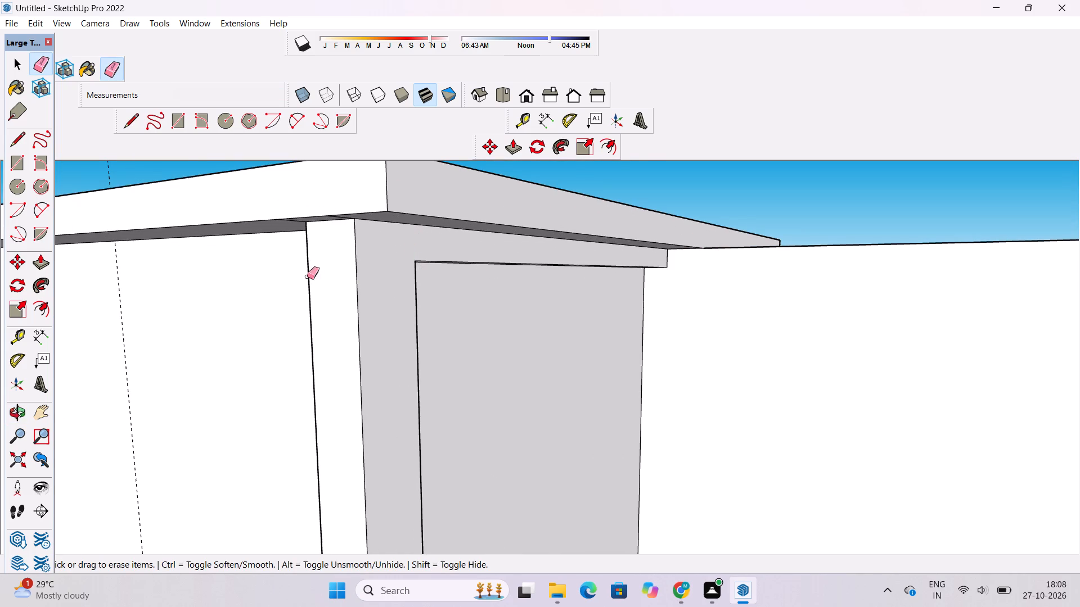
Erase the two leftover edges on the roof slab's underside in front of the pier.
scroll(302, 274, up, 5)
scroll(326, 278, down, 5)
key(o)
drag(478, 319, 480, 257)
scroll(476, 258, down, 2)
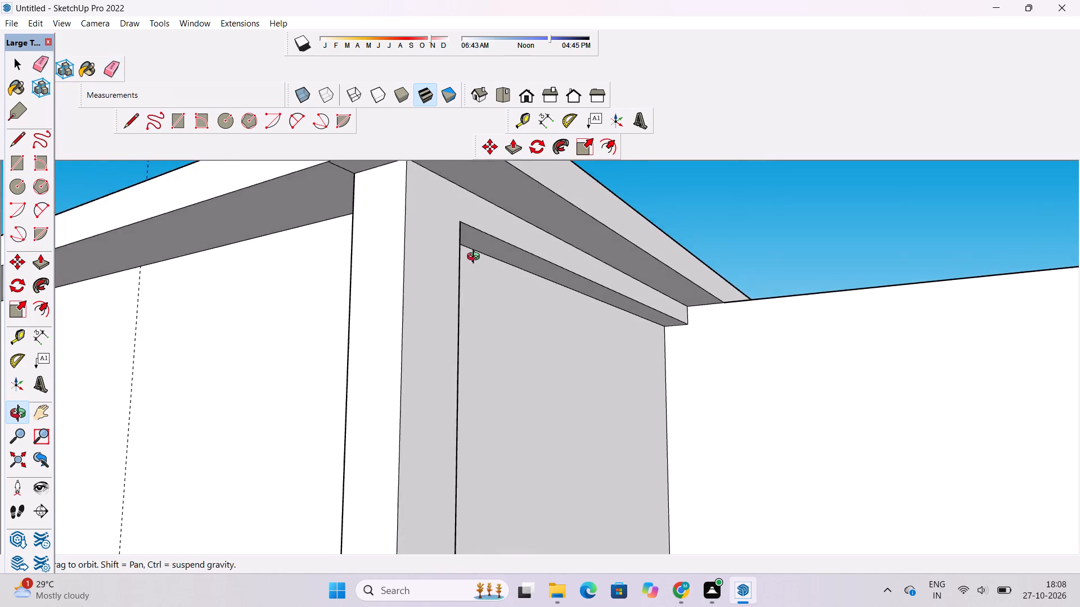
scroll(476, 258, down, 2)
shift+drag(475, 258, 508, 324)
drag(508, 324, 508, 304)
shift+drag(487, 295, 499, 338)
drag(499, 338, 499, 322)
scroll(477, 296, up, 3)
key(e)
scroll(476, 296, up, 5)
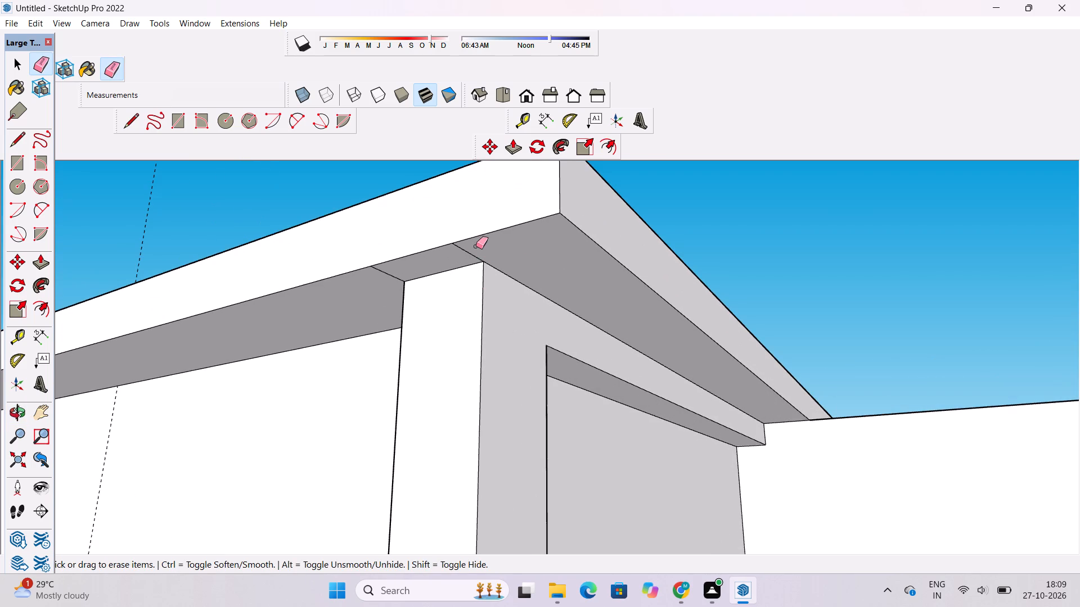
drag(475, 246, 467, 248)
drag(399, 263, 381, 276)
Examine the beam under the roof slab, the terrace and the parapet from above and from the front.
key(o)
scroll(431, 229, down, 3)
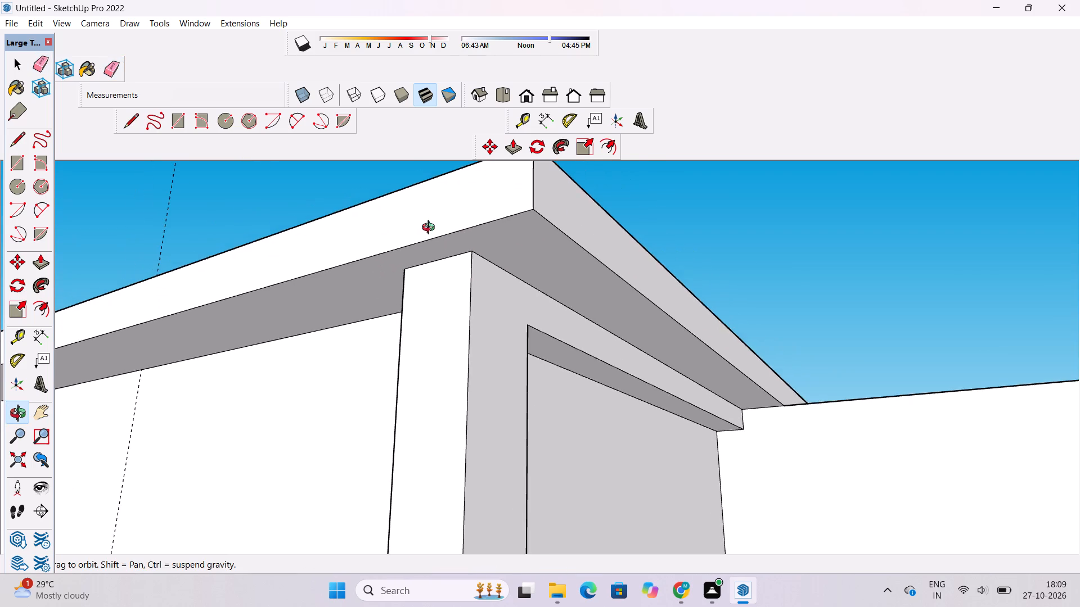
drag(426, 243, 456, 361)
scroll(460, 339, down, 4)
shift+drag(499, 366, 416, 242)
scroll(415, 241, down, 6)
drag(459, 328, 483, 374)
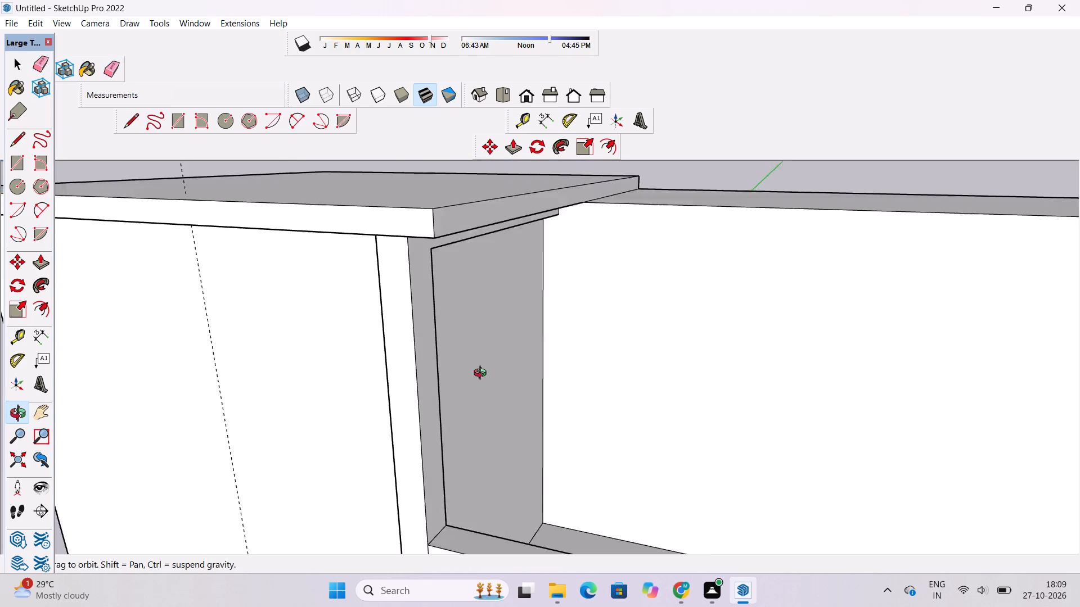
drag(483, 374, 484, 377)
drag(509, 399, 430, 283)
scroll(398, 277, down, 4)
drag(423, 401, 535, 471)
shift+drag(543, 414, 496, 414)
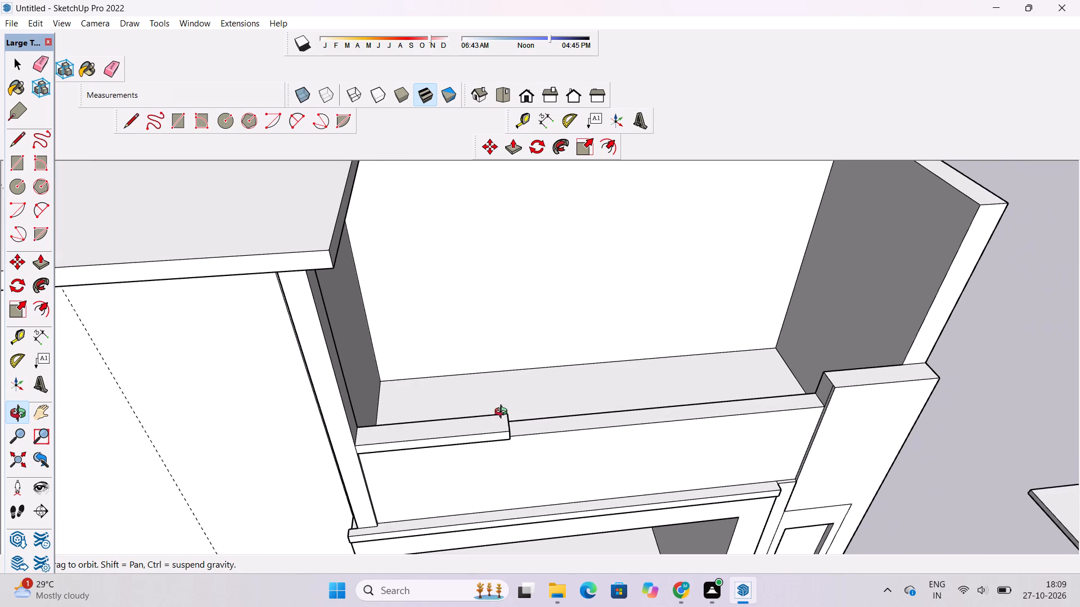
click(503, 413)
scroll(496, 425, down, 3)
shift+drag(598, 424, 583, 432)
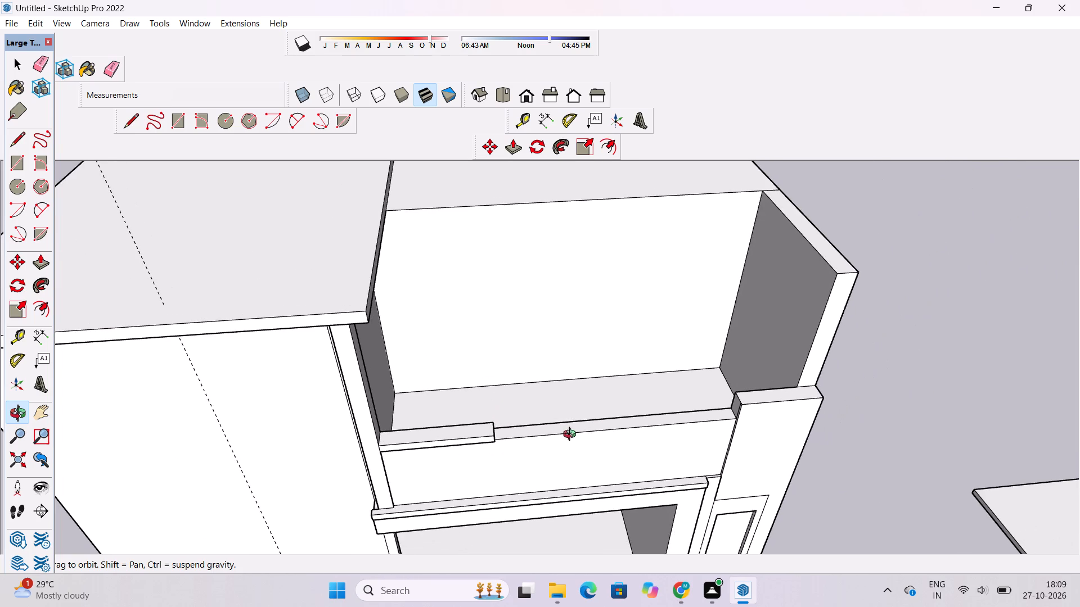
shift+drag(550, 442, 547, 478)
drag(547, 478, 532, 462)
drag(539, 466, 537, 447)
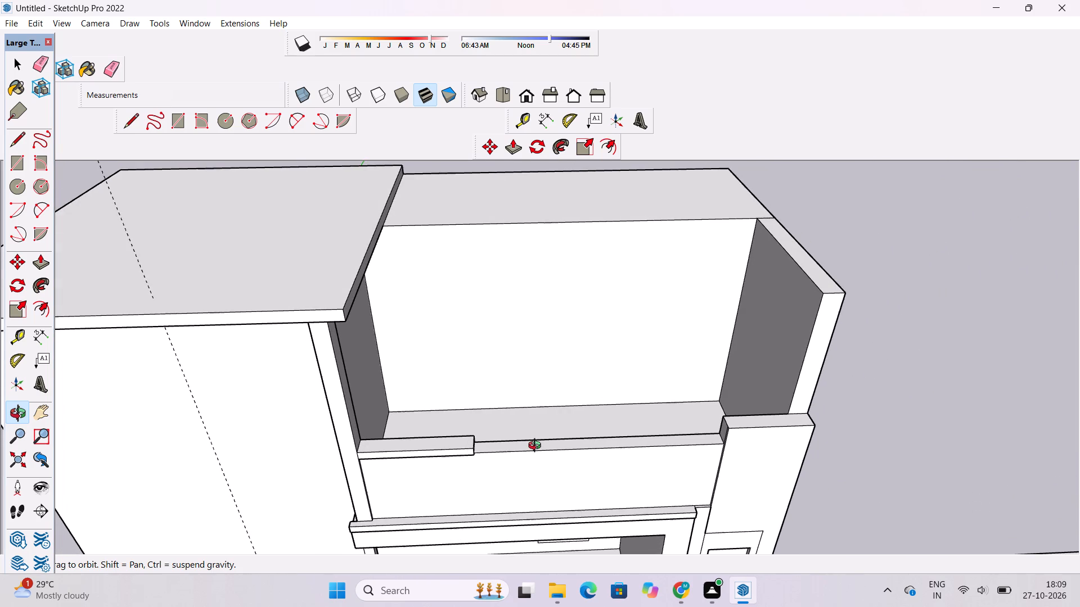
drag(537, 447, 538, 456)
shift+drag(541, 461, 517, 420)
scroll(520, 412, down, 4)
drag(528, 432, 497, 343)
scroll(490, 341, up, 5)
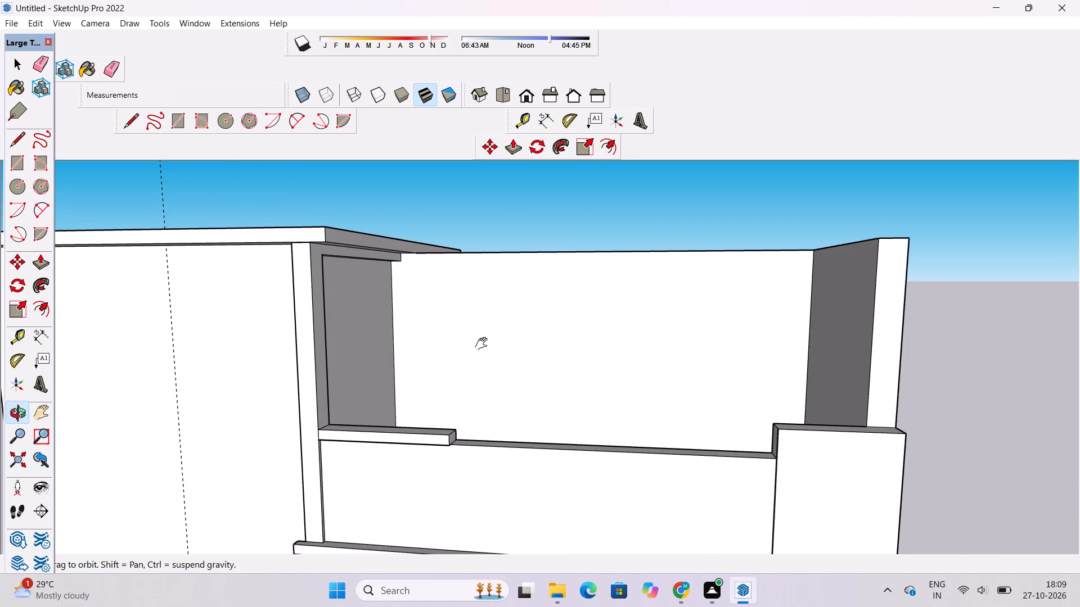
shift+click(484, 344)
drag(449, 380, 476, 383)
shift+drag(476, 383, 478, 374)
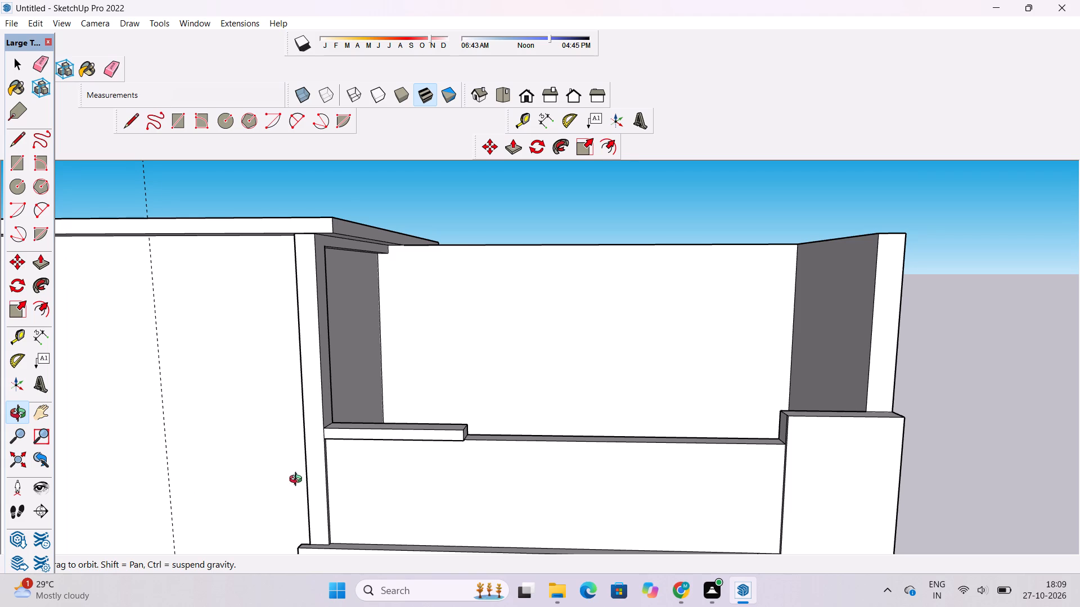
Examine the top terrace, the front pier's inner face and the roof slab's overhang from several angles.
scroll(298, 481, down, 2)
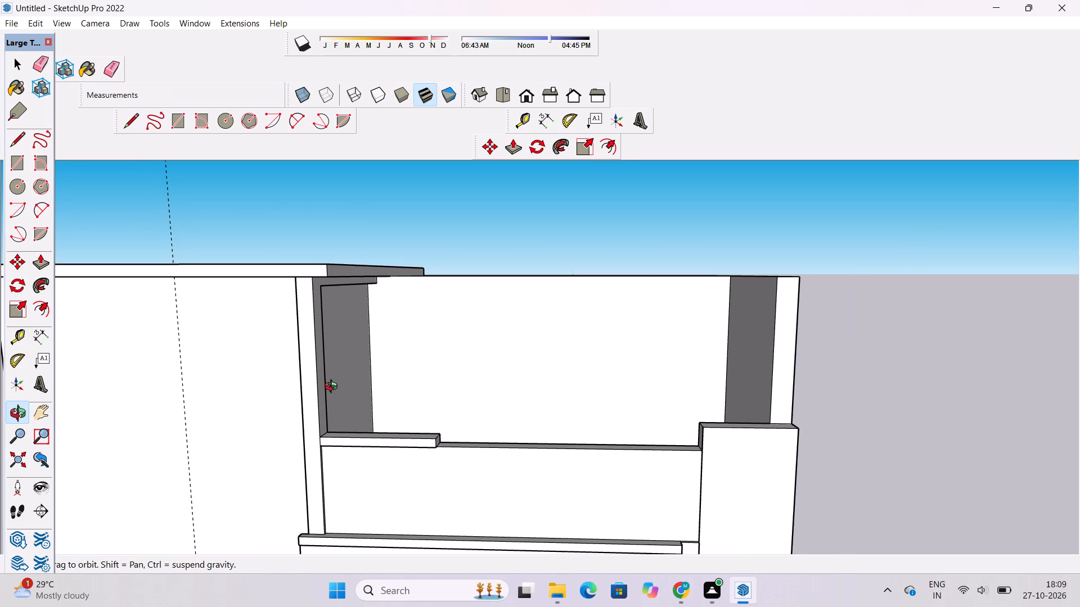
drag(336, 387, 346, 436)
scroll(354, 430, up, 2)
shift+drag(367, 410, 373, 430)
drag(373, 431, 344, 419)
scroll(341, 384, up, 2)
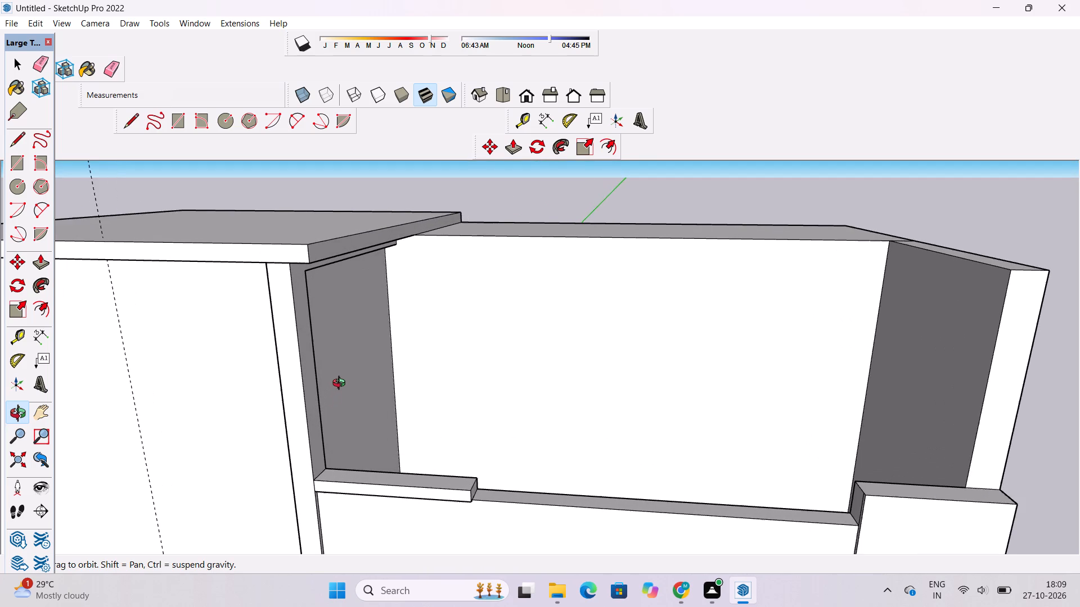
drag(345, 383, 351, 391)
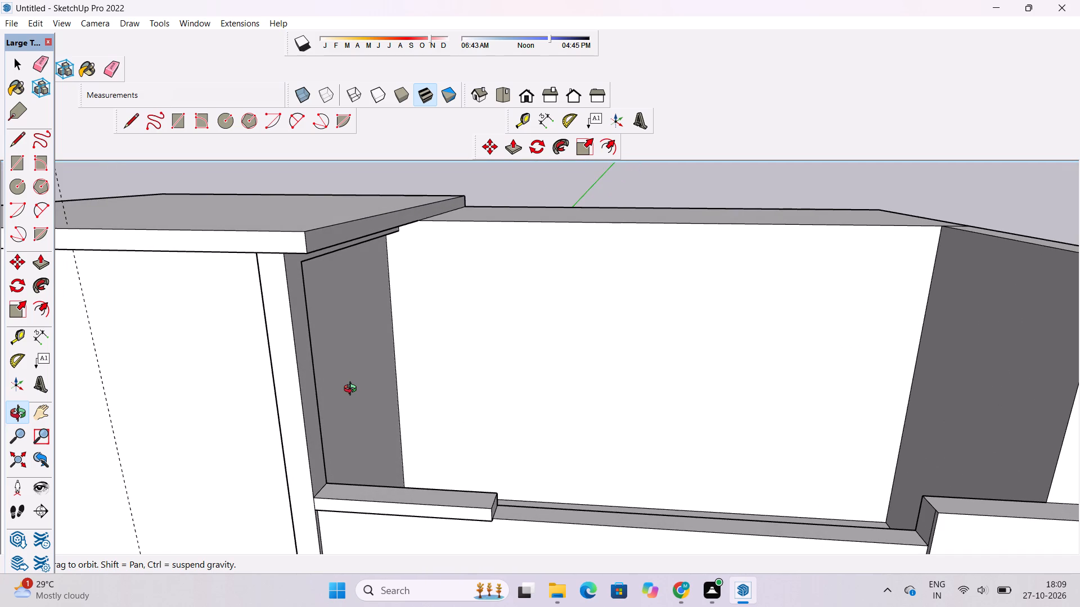
scroll(368, 366, down, 5)
drag(373, 365, 451, 291)
click(439, 339)
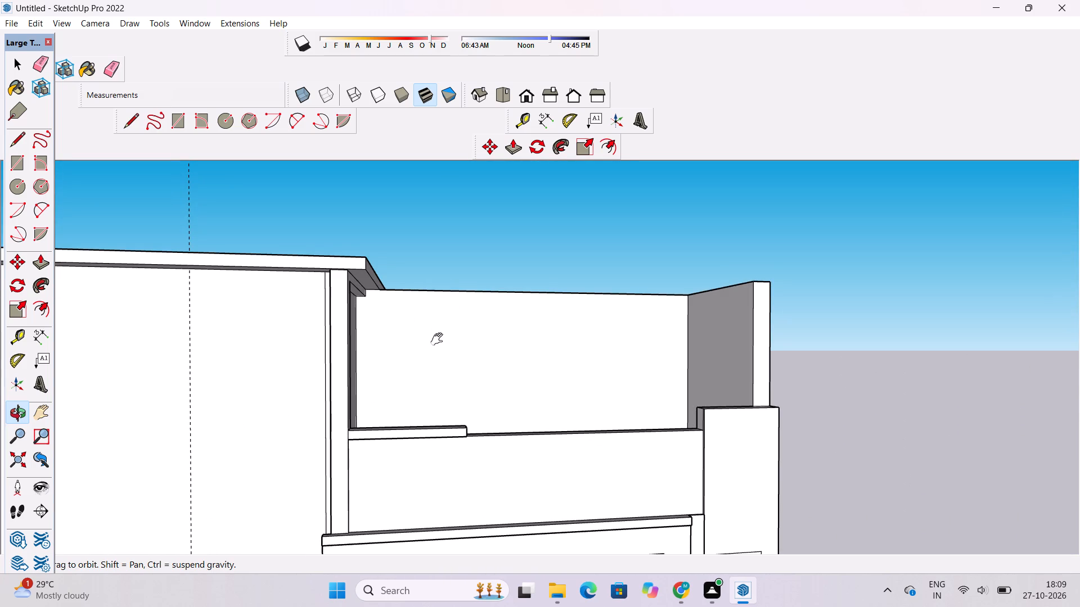
drag(437, 338, 391, 409)
shift+drag(382, 389, 377, 389)
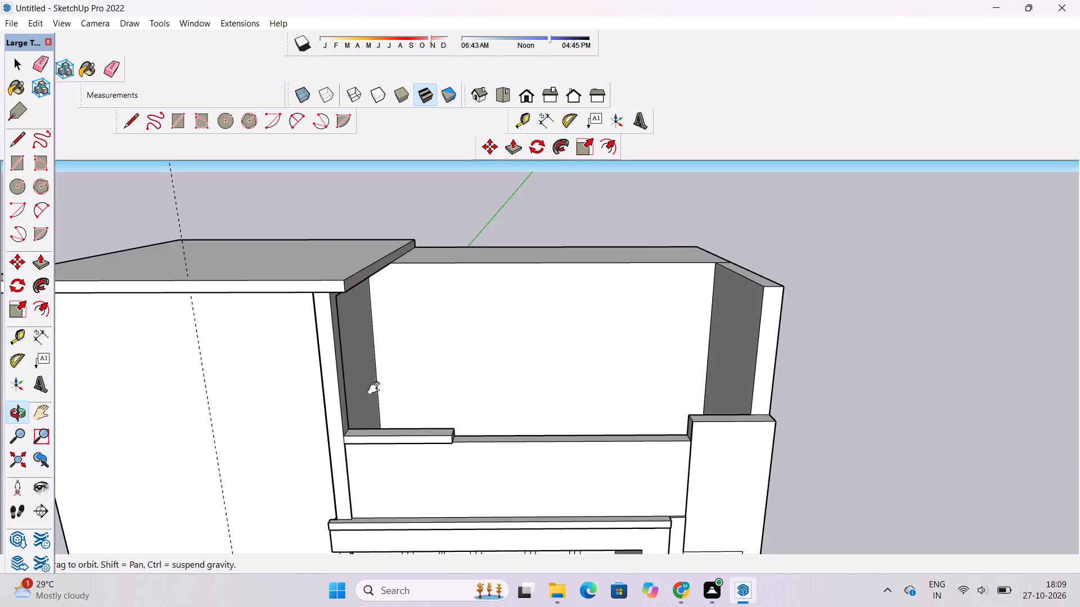
drag(376, 388, 412, 410)
shift+drag(373, 386, 365, 366)
drag(364, 394, 380, 423)
drag(383, 415, 368, 396)
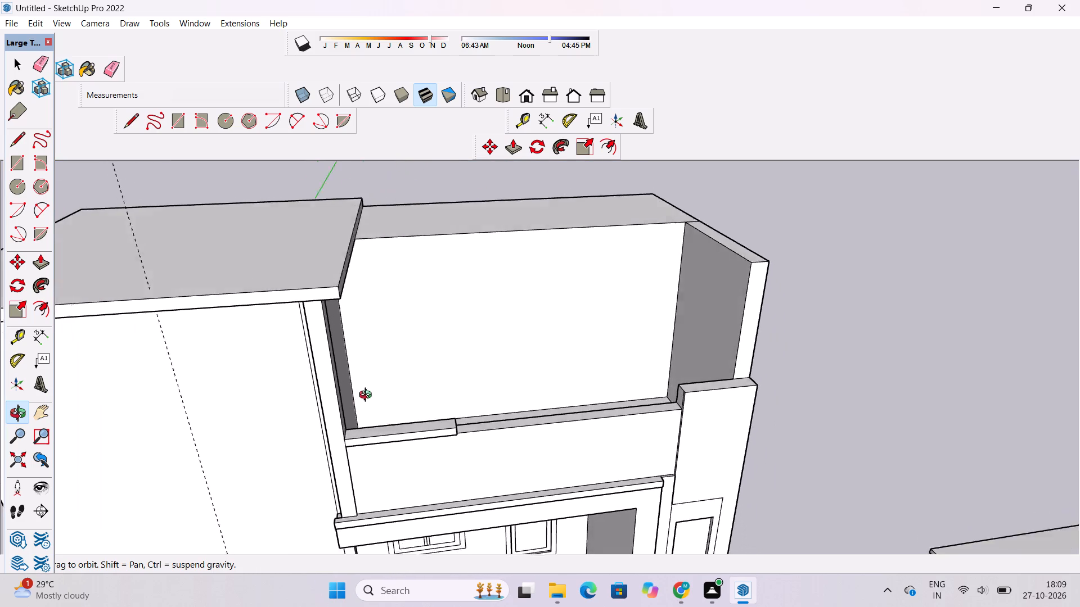
drag(368, 396, 360, 382)
drag(434, 389, 382, 380)
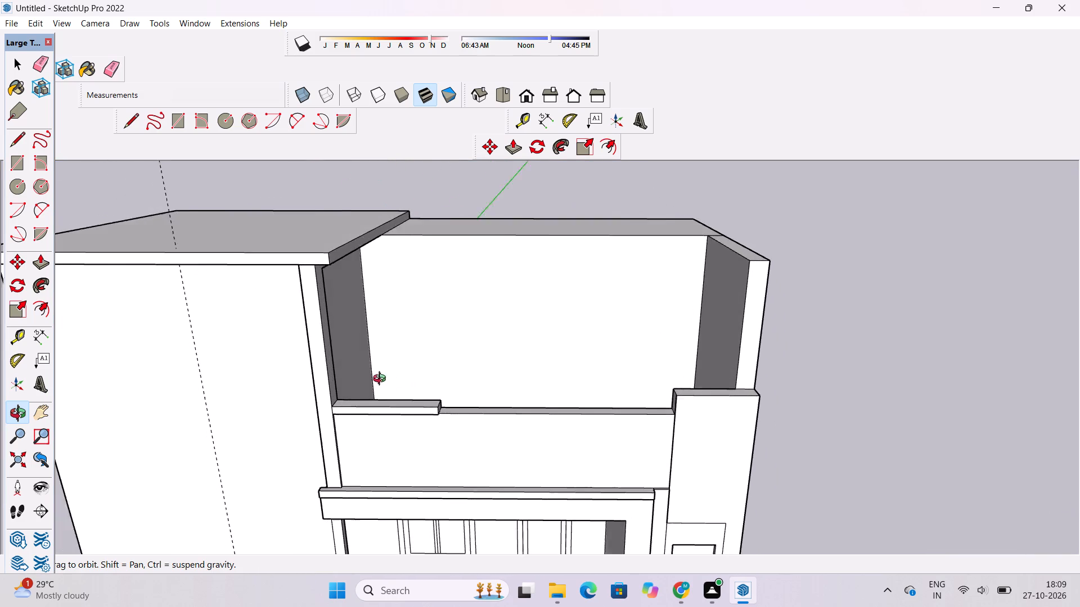
drag(382, 380, 379, 379)
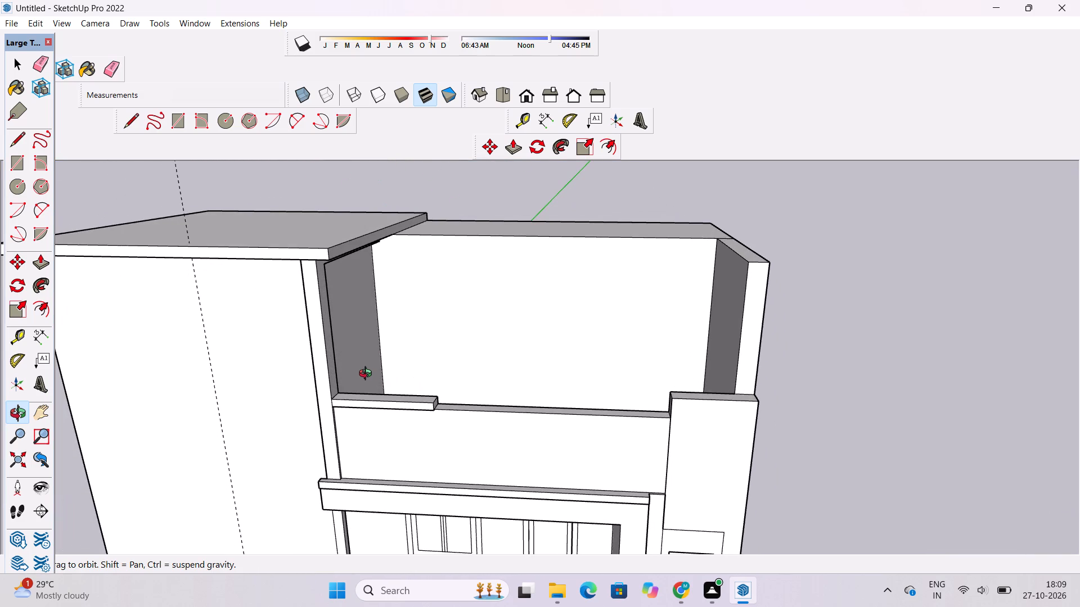
click(337, 329)
shift+drag(340, 332, 358, 359)
drag(359, 364, 349, 338)
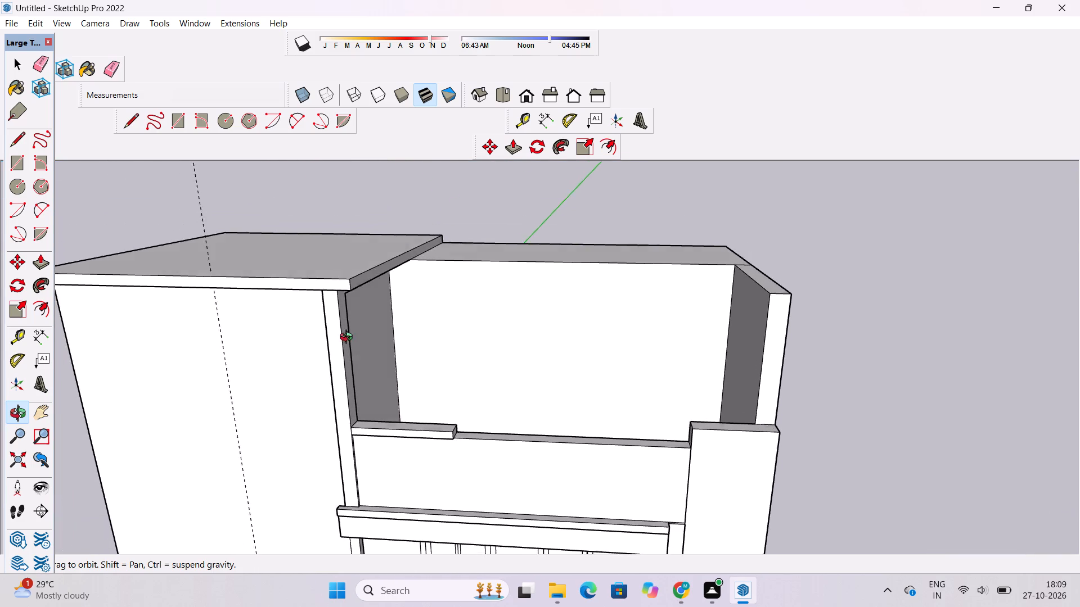
drag(349, 338, 342, 311)
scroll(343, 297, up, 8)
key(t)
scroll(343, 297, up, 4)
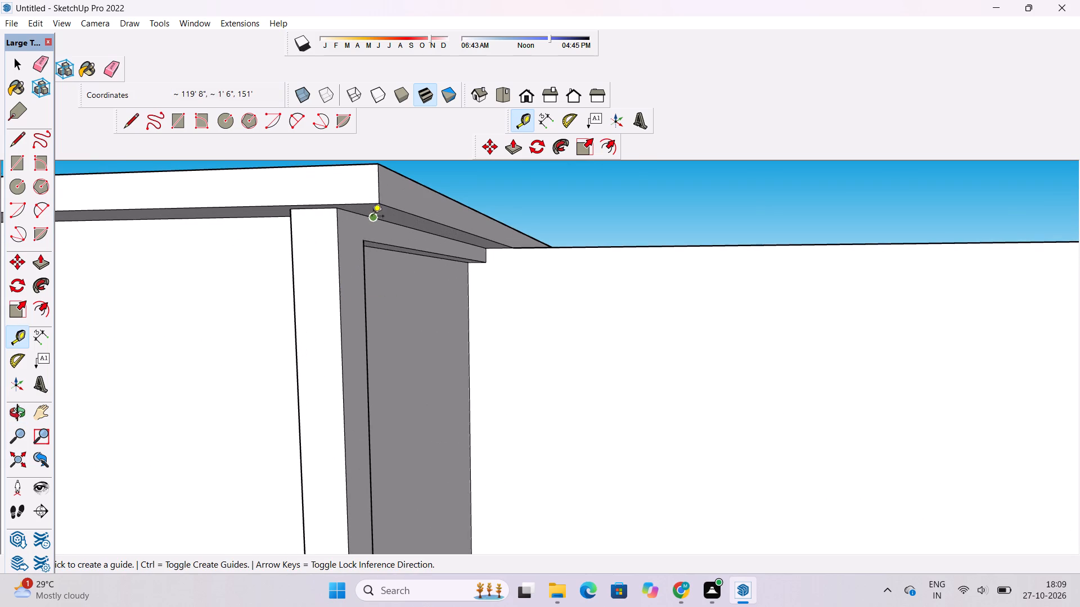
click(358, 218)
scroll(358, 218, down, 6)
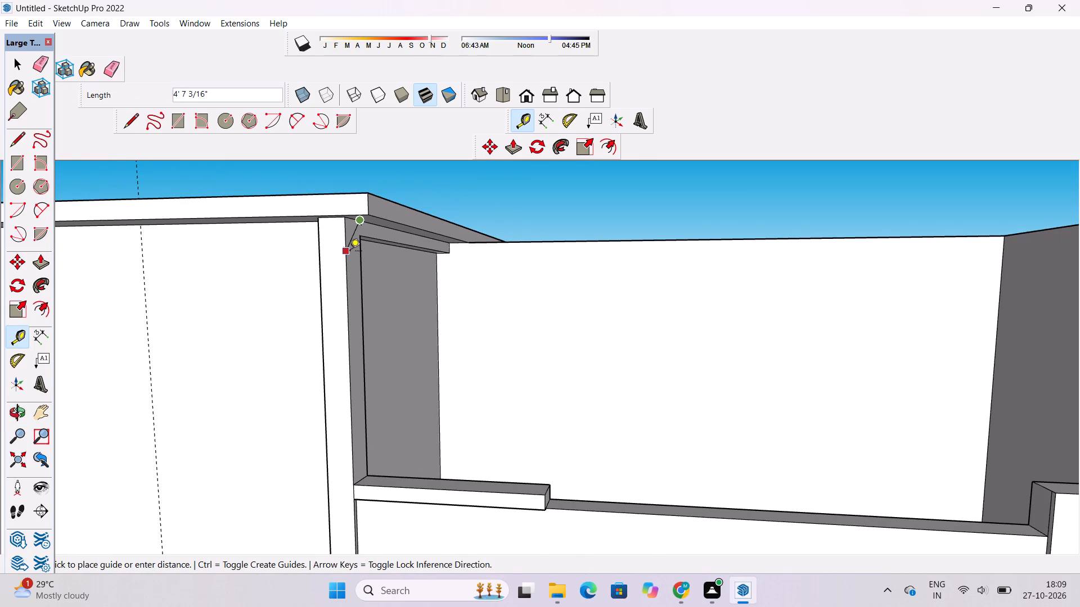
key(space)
Place a horizontal guide on the front pier's inner face, 3' below its top edge under the roof slab.
text(t)
scroll(358, 242, up, 9)
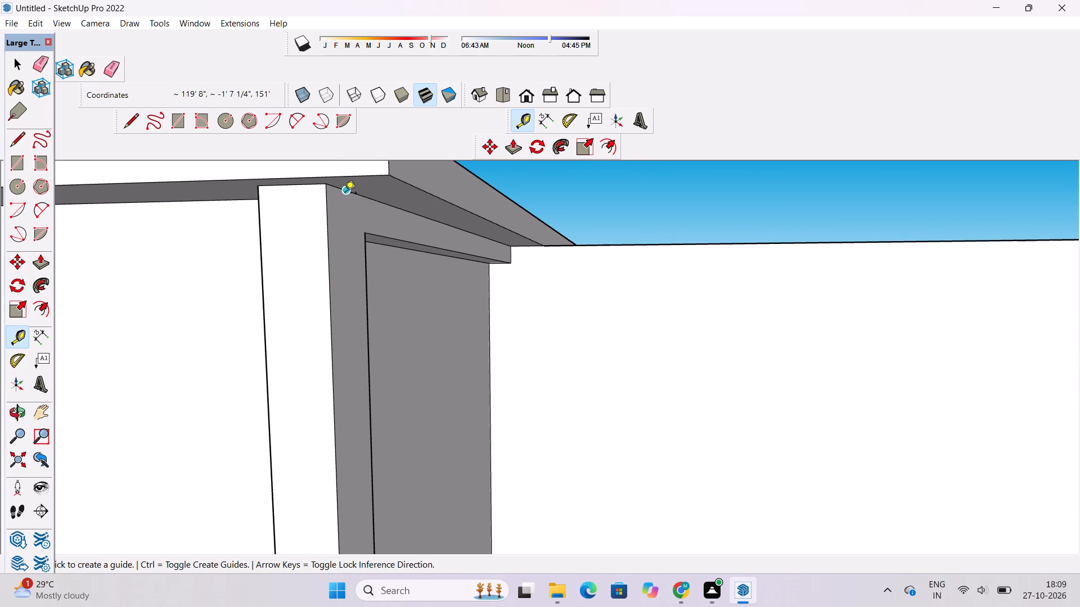
click(344, 193)
scroll(344, 193, down, 6)
scroll(338, 231, up, 1)
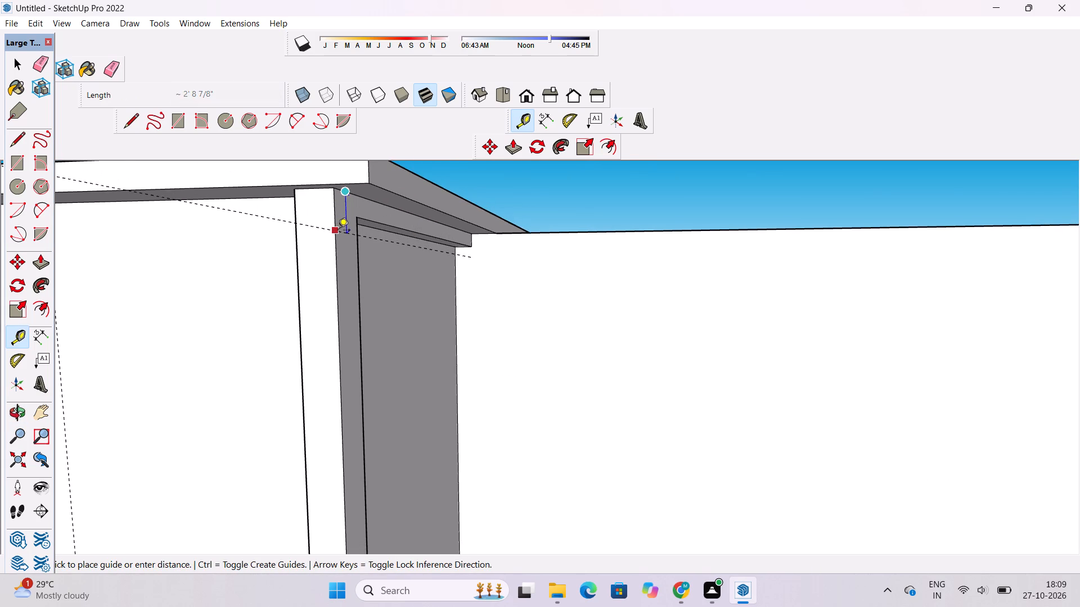
text(3')
key(Return)
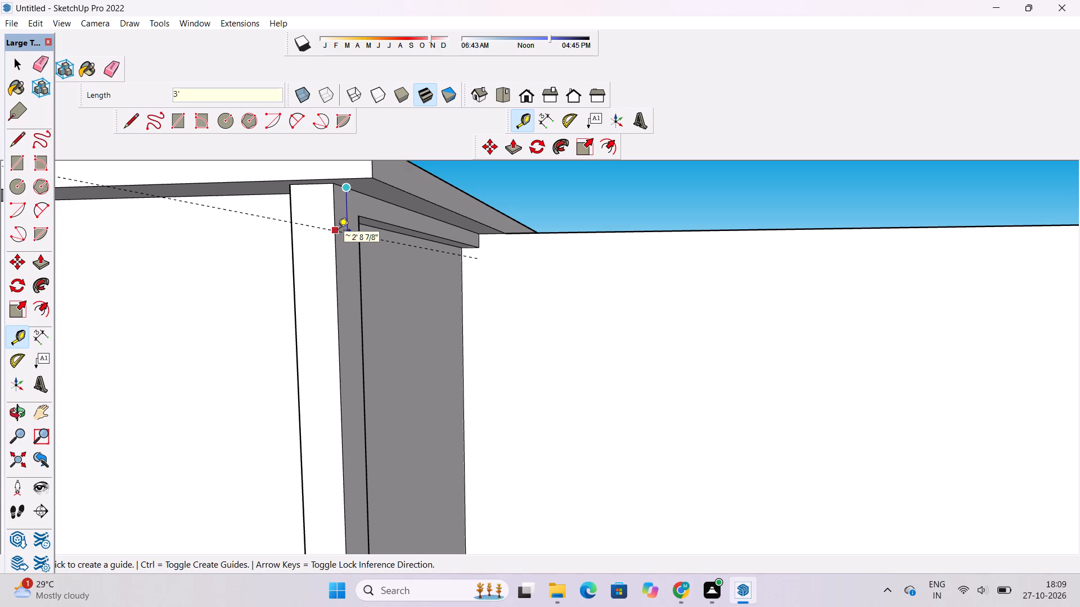
Place a second horizontal guide on the pier's inner face, 2.5' below the first one.
key(o)
drag(338, 233, 364, 283)
shift+drag(421, 333, 376, 257)
shift+scroll(376, 255, down, 3)
drag(375, 265, 385, 287)
scroll(387, 289, down, 3)
shift+drag(387, 289, 388, 298)
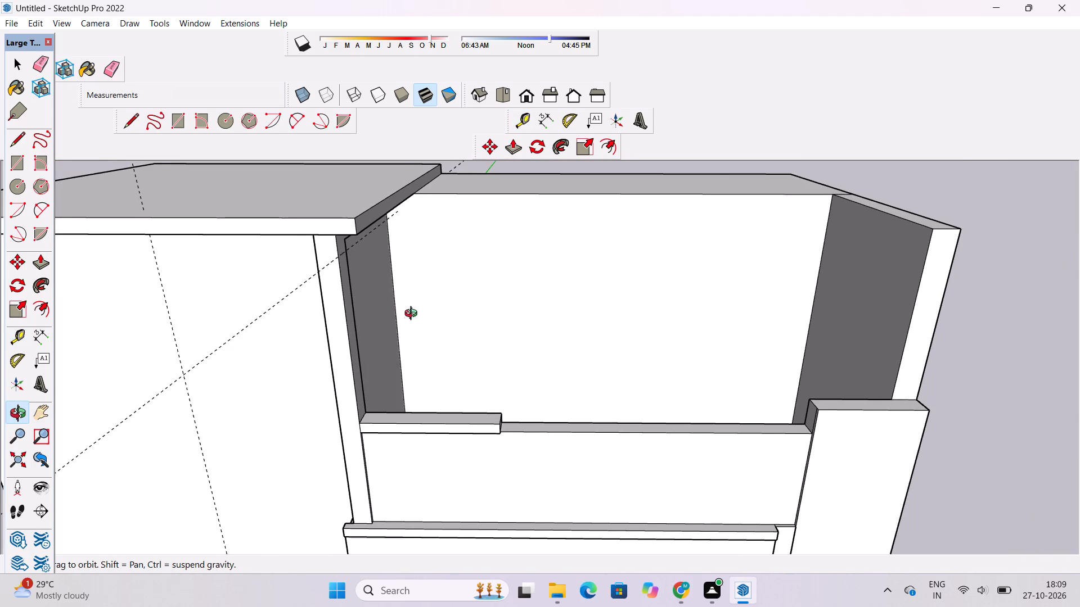
shift+drag(413, 315, 399, 316)
shift+drag(375, 318, 386, 346)
shift+drag(386, 346, 346, 321)
scroll(327, 274, up, 5)
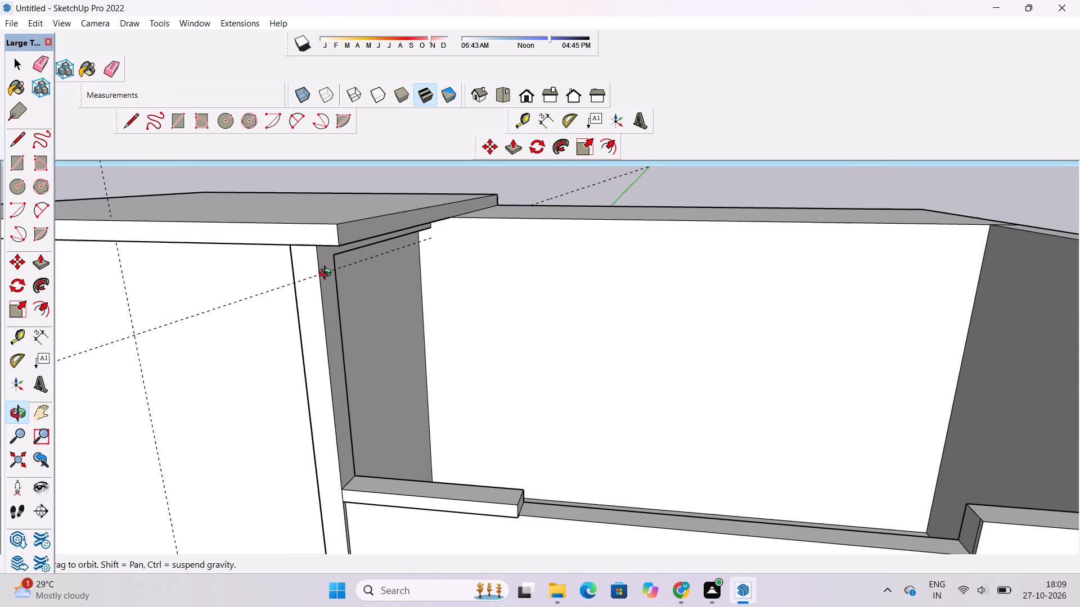
key(t)
scroll(328, 270, up, 8)
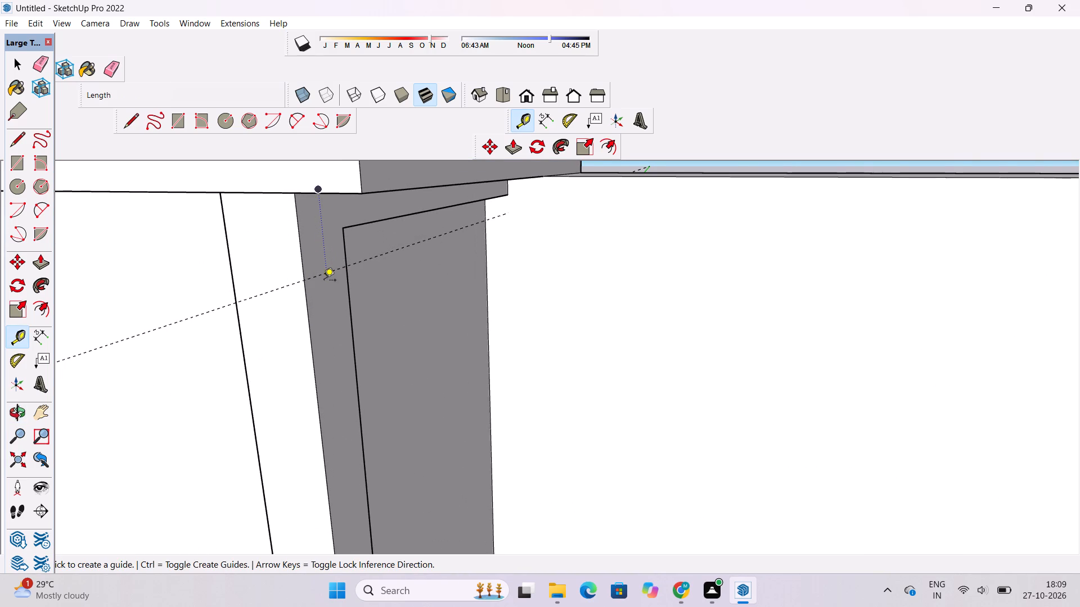
click(313, 278)
scroll(313, 278, down, 2)
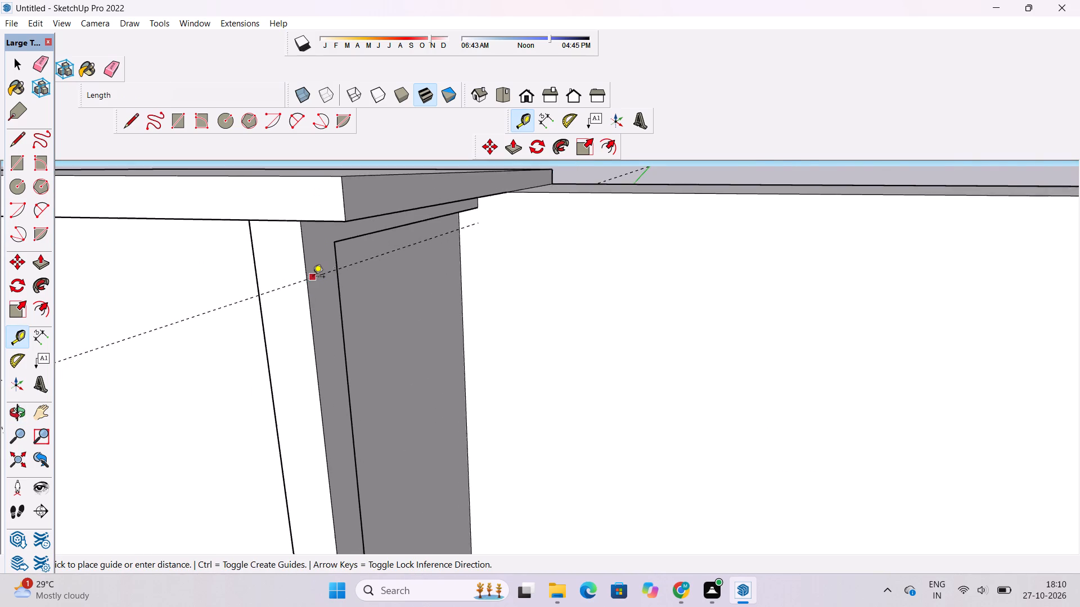
scroll(313, 278, down, 7)
scroll(321, 305, up, 2)
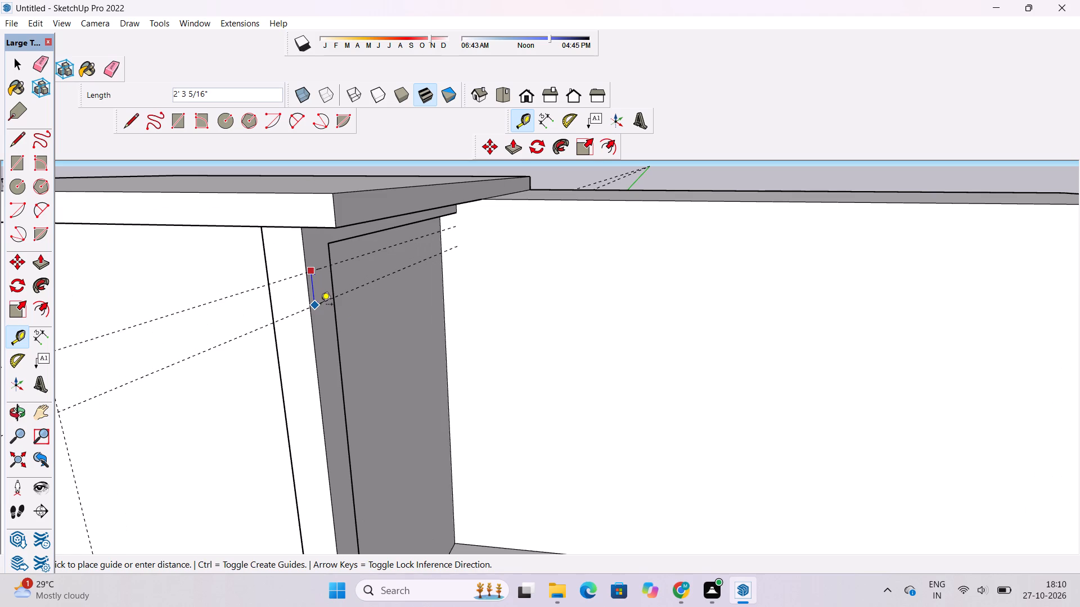
text(2.5)
key(apostrophe)
key(Return)
Draw a 2' 6" by 3' 2 1/2" rectangle between the two guides on the front pier's inner face.
key(o)
drag(331, 324, 377, 326)
scroll(378, 326, down, 1)
shift+drag(388, 336, 349, 328)
shift+scroll(346, 327, up, 1)
shift+drag(348, 333, 361, 364)
drag(359, 364, 248, 352)
scroll(242, 319, up, 3)
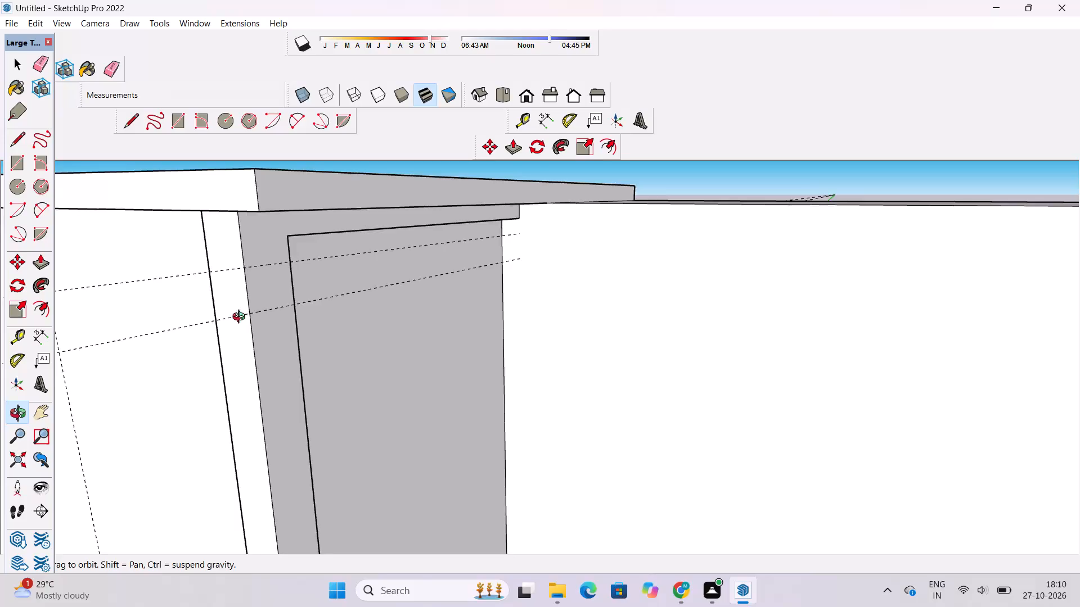
shift+drag(251, 318, 268, 342)
key(r)
scroll(269, 303, up, 4)
click(259, 284)
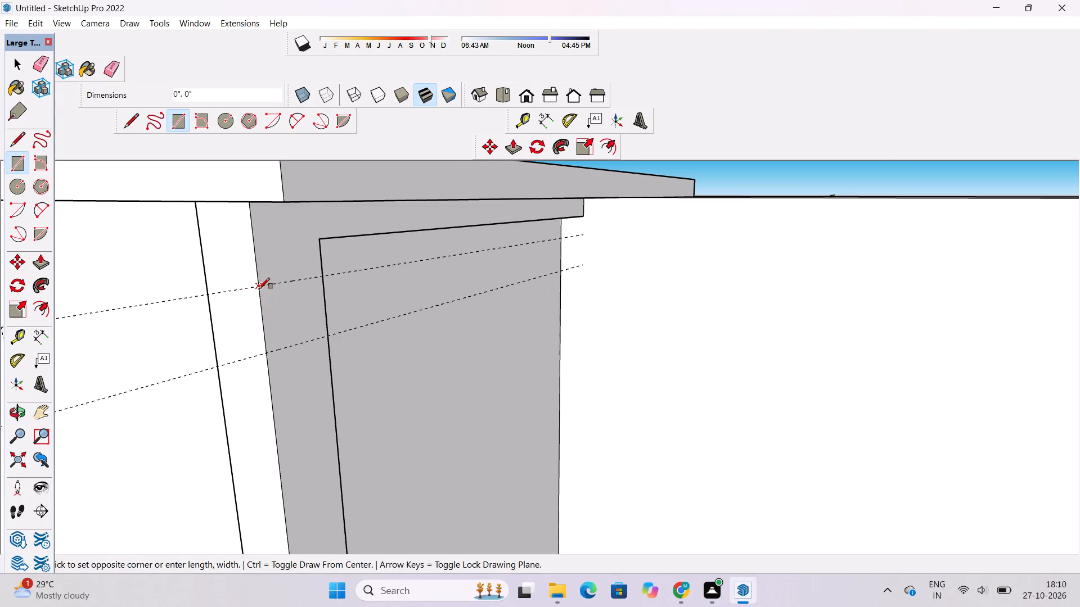
click(330, 337)
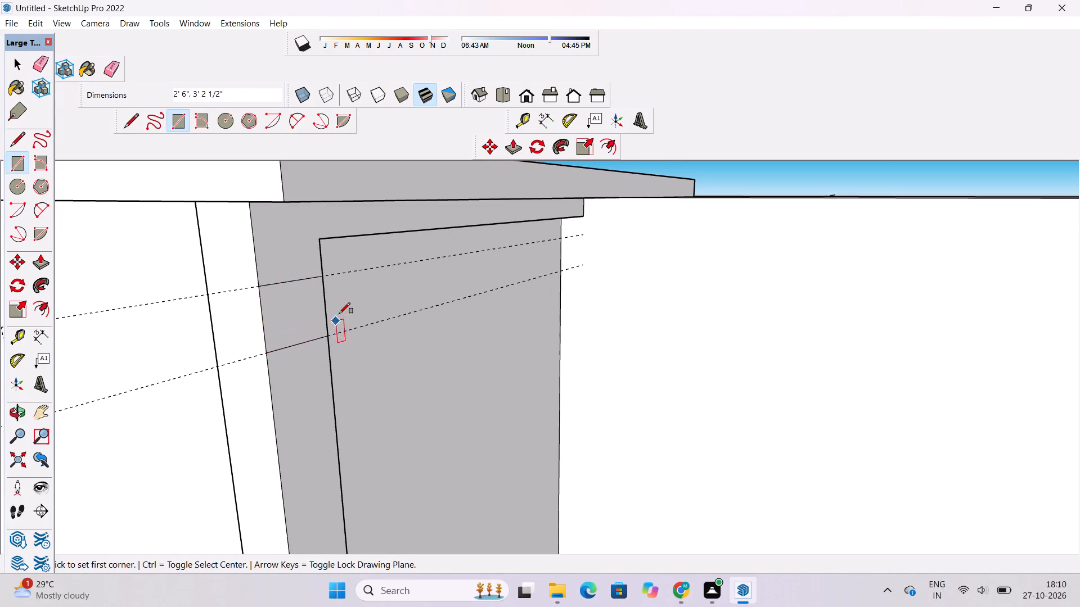
Erase the two horizontal guides crossing the front pier.
scroll(339, 312, down, 4)
key(e)
drag(366, 279, 366, 337)
Push/Pull the pier's rectangle 78' across the terrace front to the outer side of the opposite end wall.
key(o)
drag(325, 345, 432, 372)
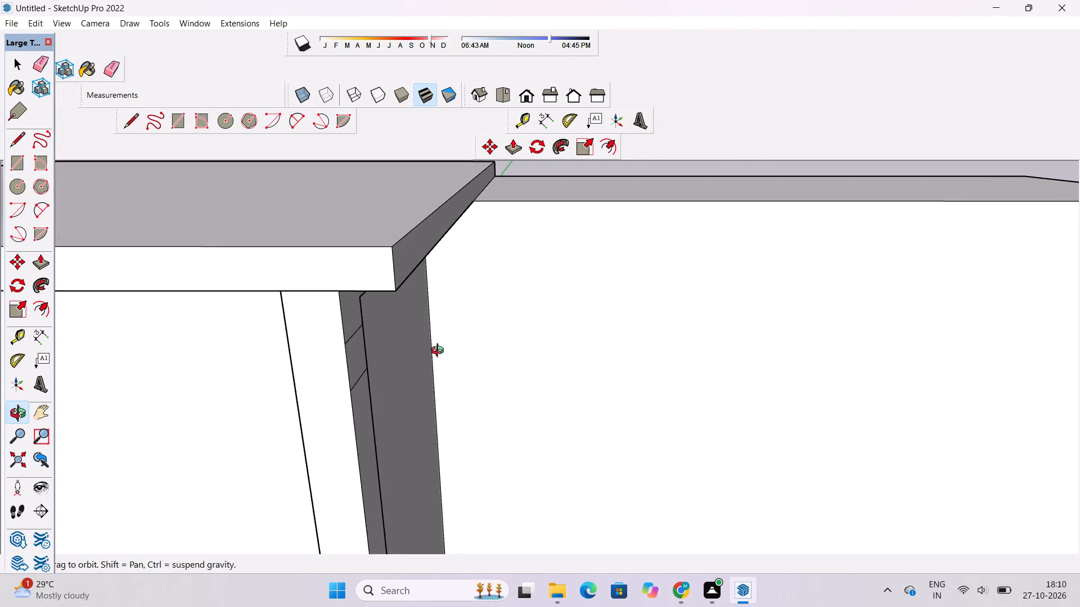
scroll(440, 352, down, 7)
shift+drag(488, 377, 403, 366)
shift+drag(386, 366, 345, 373)
drag(345, 373, 354, 369)
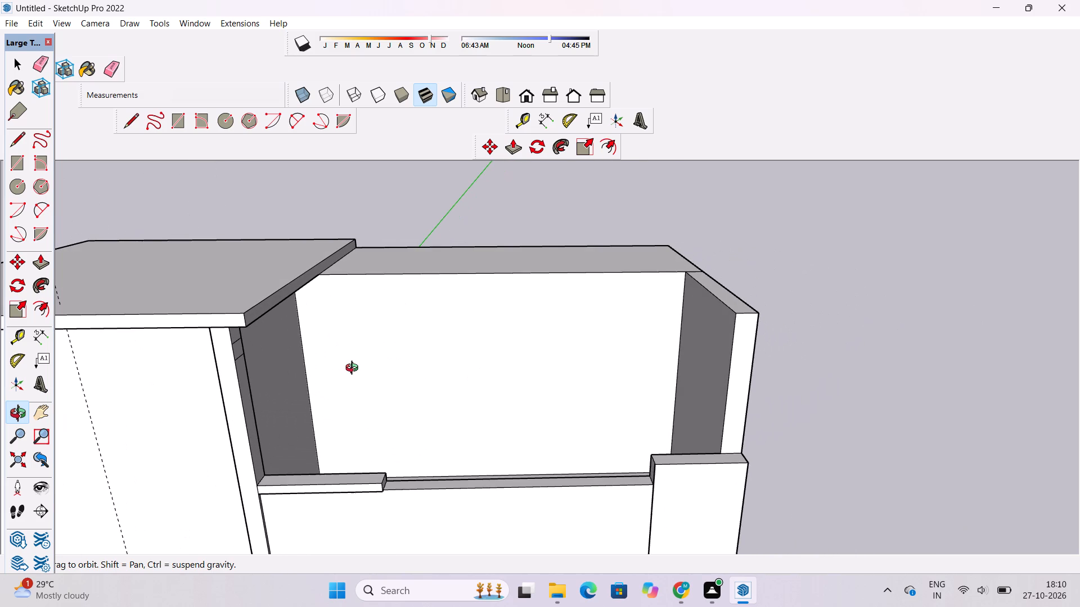
key(p)
scroll(236, 363, up, 2)
click(240, 345)
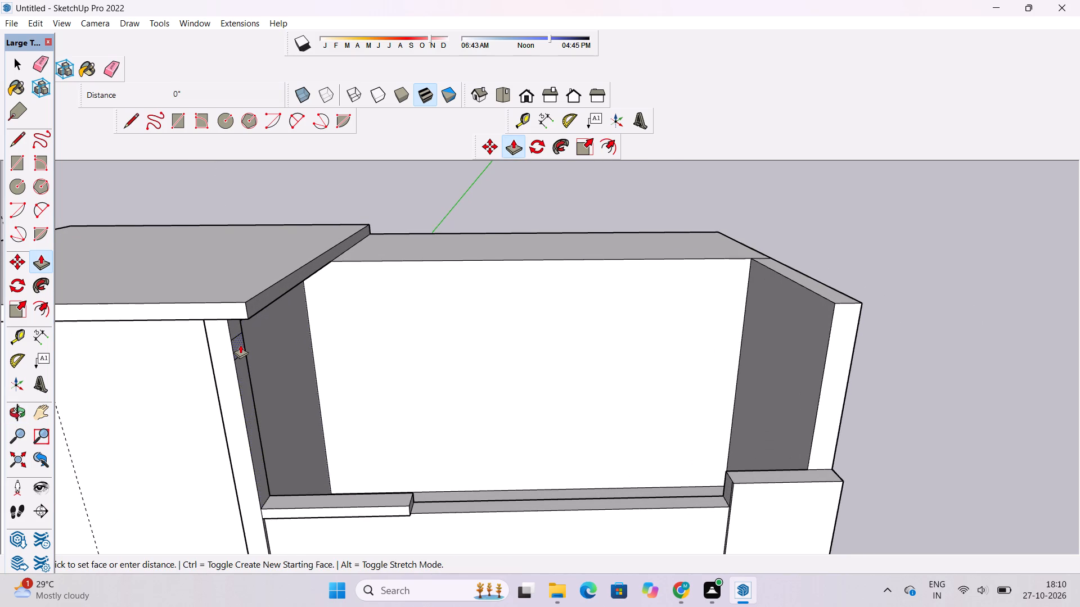
scroll(251, 348, down, 3)
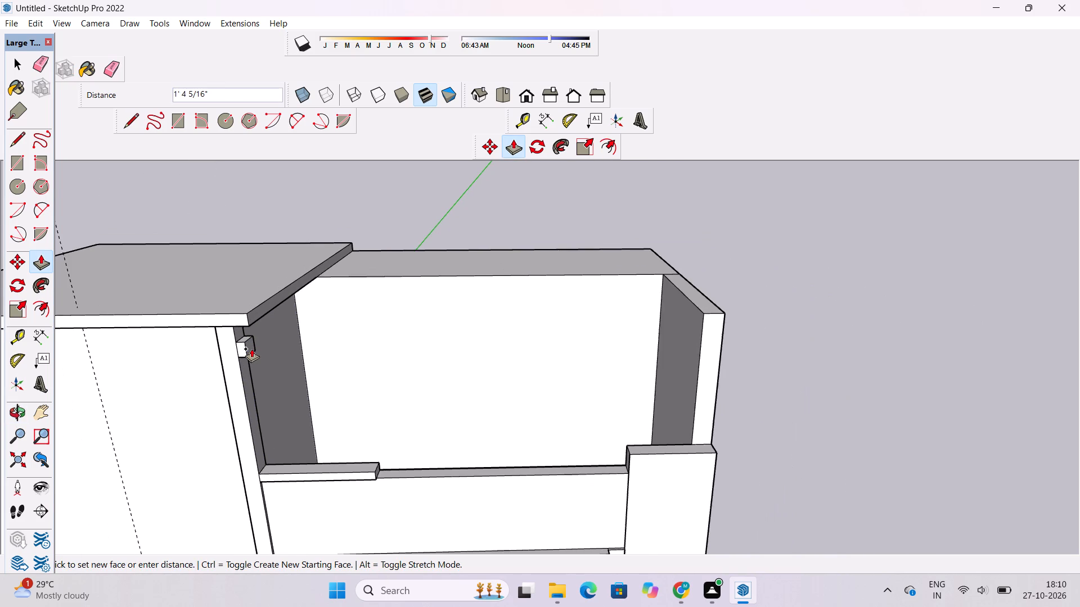
scroll(251, 348, down, 3)
scroll(494, 350, up, 1)
scroll(543, 345, down, 3)
scroll(621, 354, up, 8)
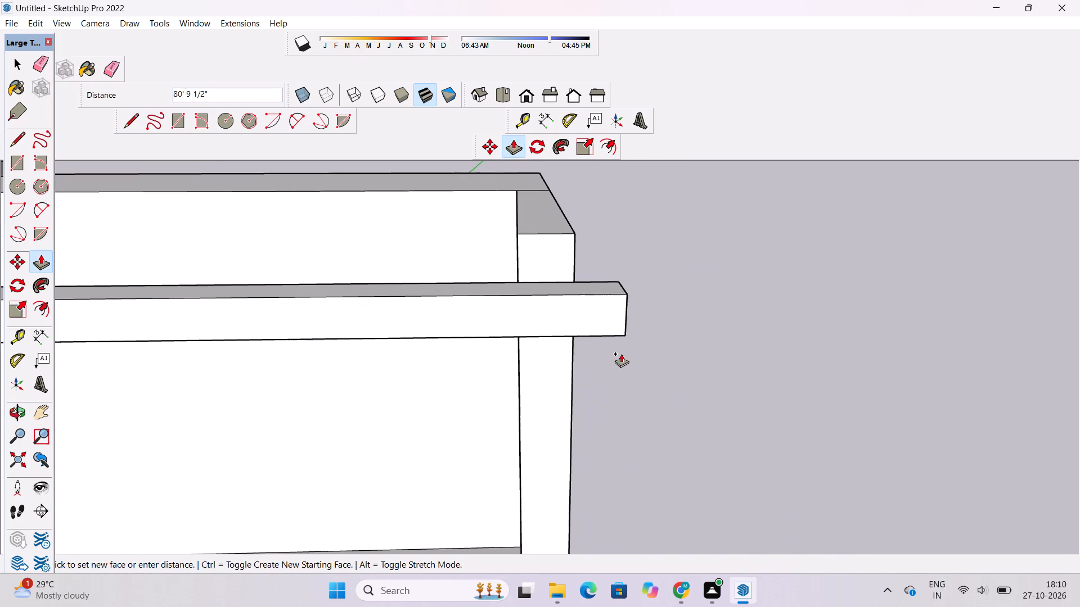
click(578, 265)
Examine the new beam spanning the terrace front and its junctions with the end wall and the pier.
key(o)
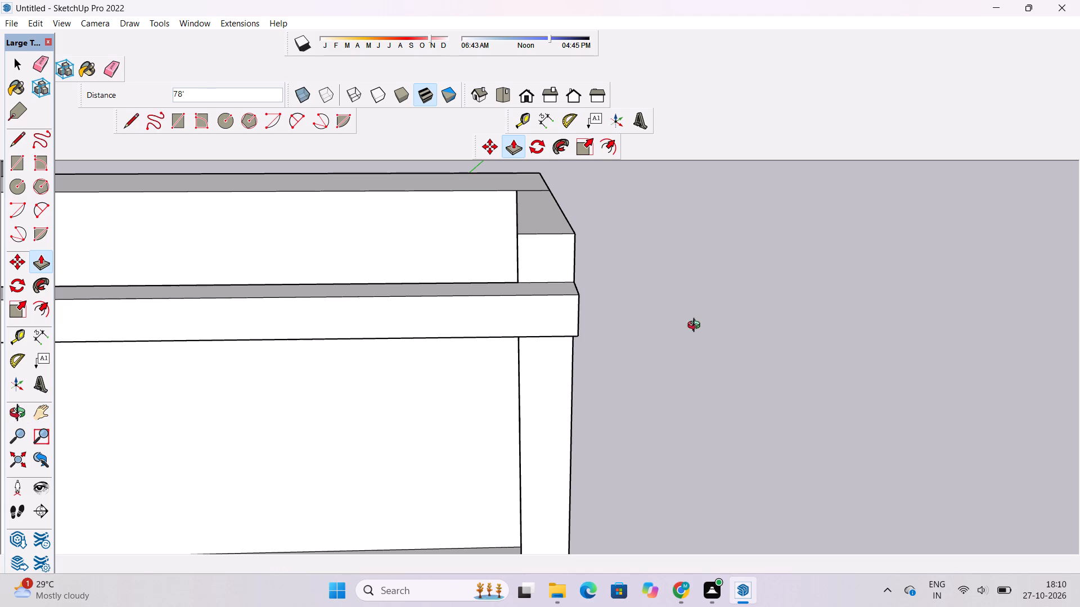
drag(697, 327, 462, 342)
drag(462, 342, 754, 444)
scroll(712, 408, down, 3)
shift+drag(704, 420, 663, 420)
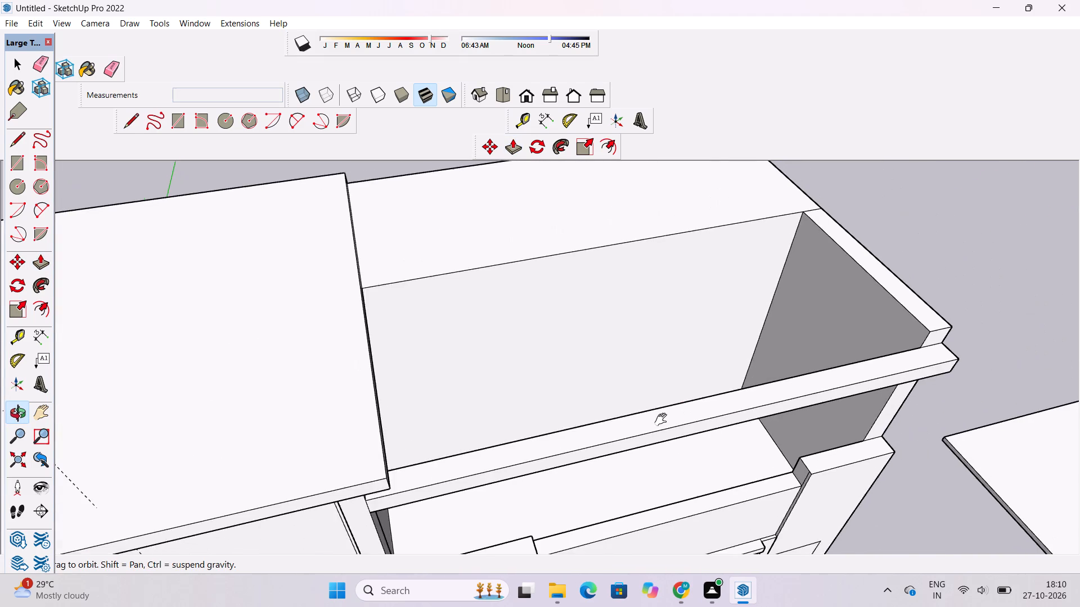
drag(669, 432, 602, 416)
scroll(587, 411, down, 4)
drag(786, 443, 734, 436)
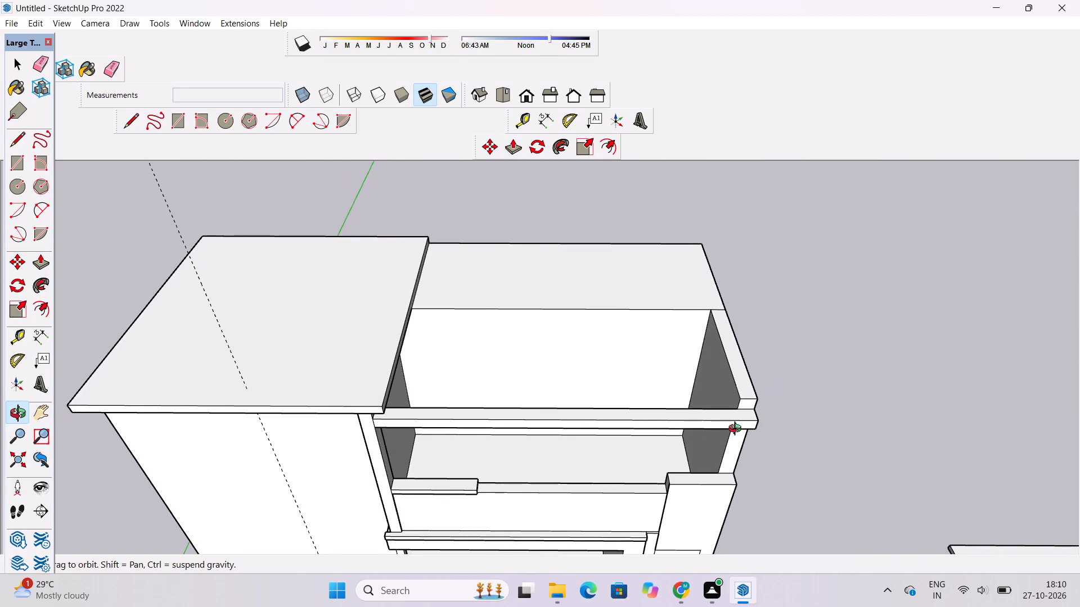
drag(737, 429, 638, 356)
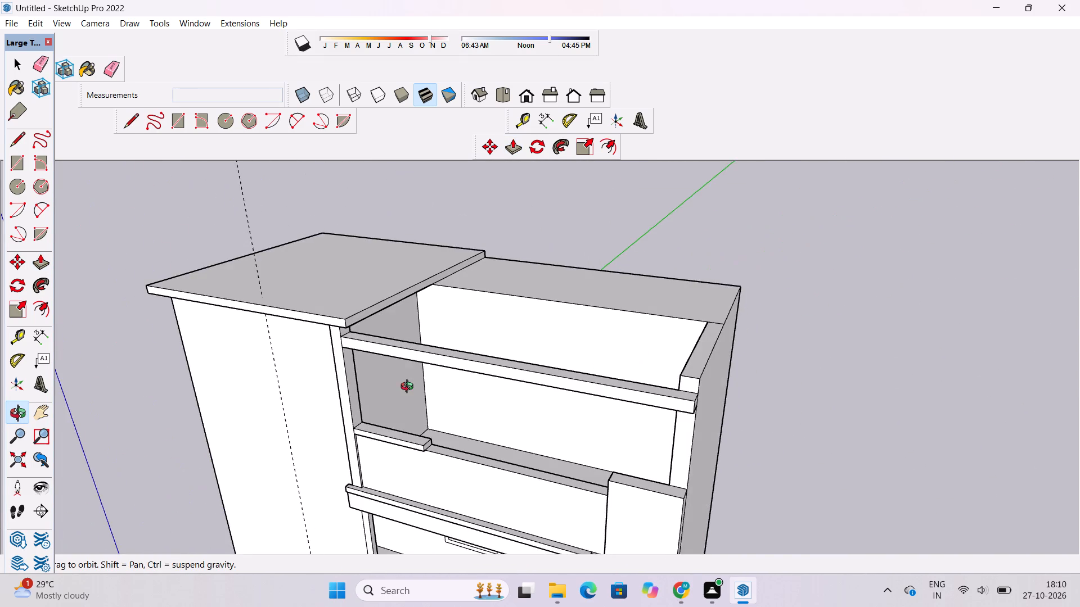
scroll(409, 388, up, 4)
shift+drag(375, 375, 476, 432)
drag(476, 429, 476, 396)
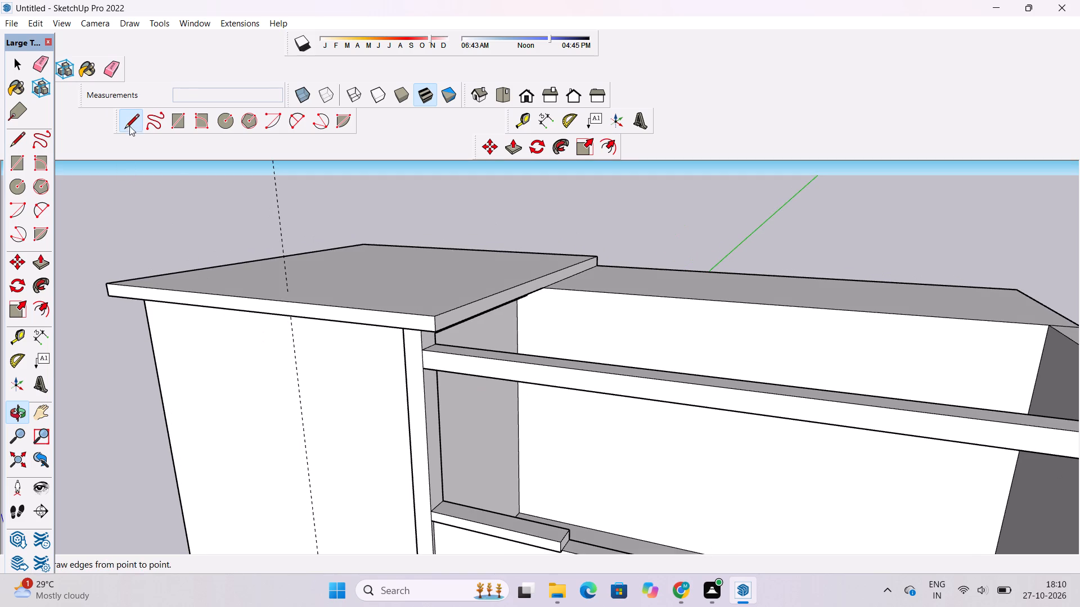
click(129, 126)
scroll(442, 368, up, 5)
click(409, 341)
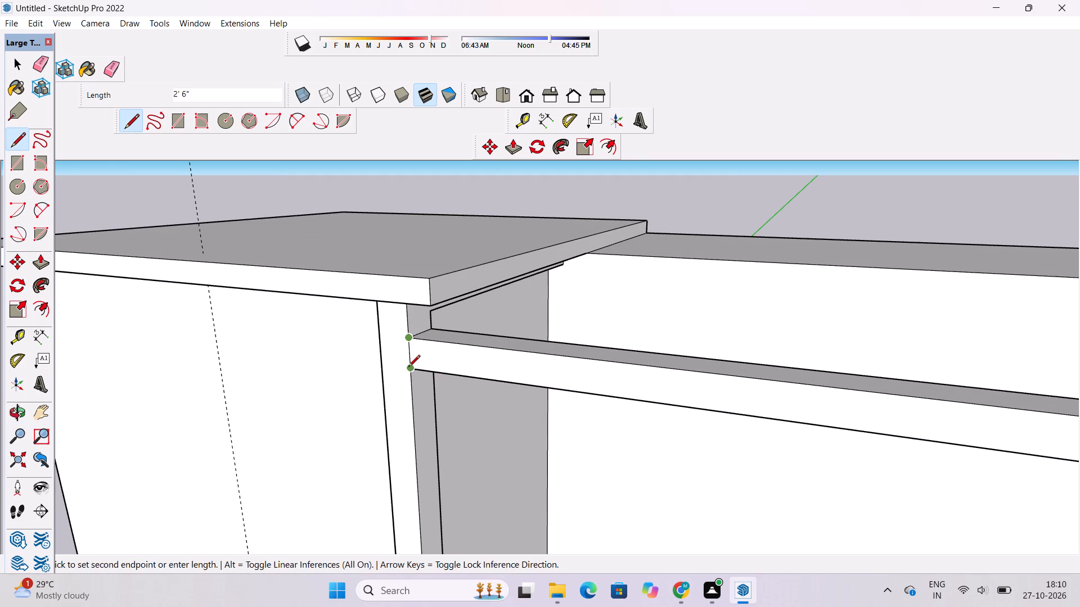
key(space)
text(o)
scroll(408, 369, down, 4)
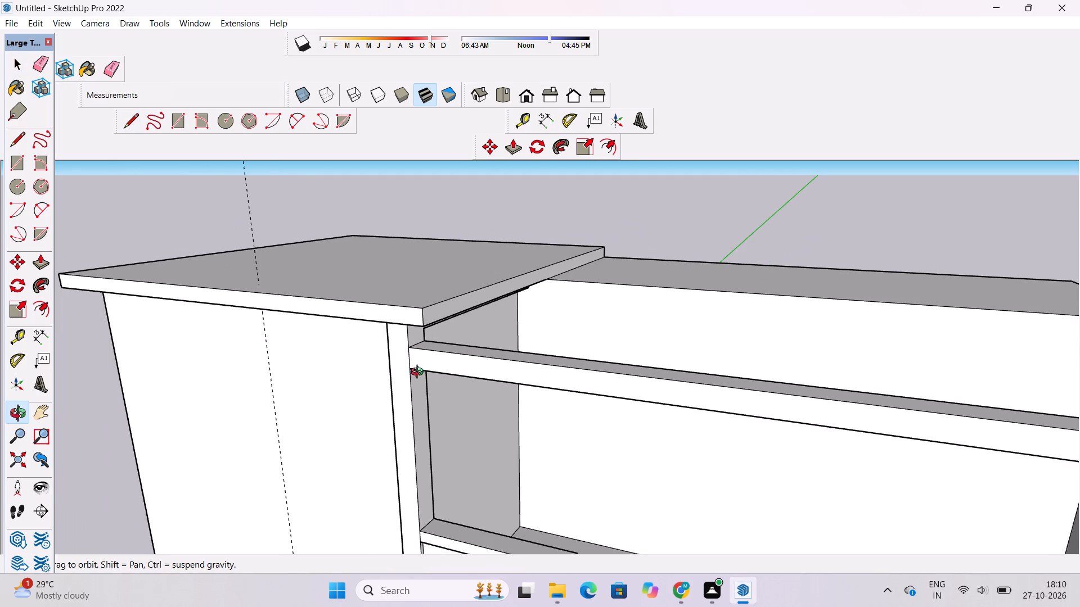
Place two horizontal guides on the end wall's inner face, level with the front beam's underside and 2' 6" above it.
shift+drag(427, 372, 358, 360)
drag(361, 364, 507, 397)
shift+drag(601, 368, 340, 368)
drag(425, 355, 542, 385)
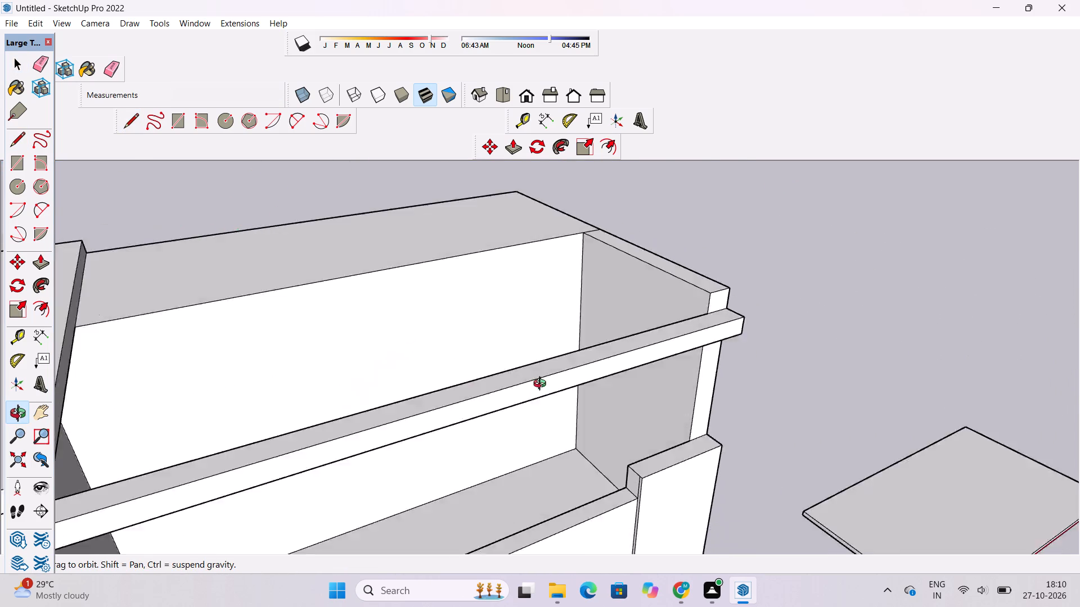
drag(542, 385, 838, 408)
shift+drag(562, 368, 589, 433)
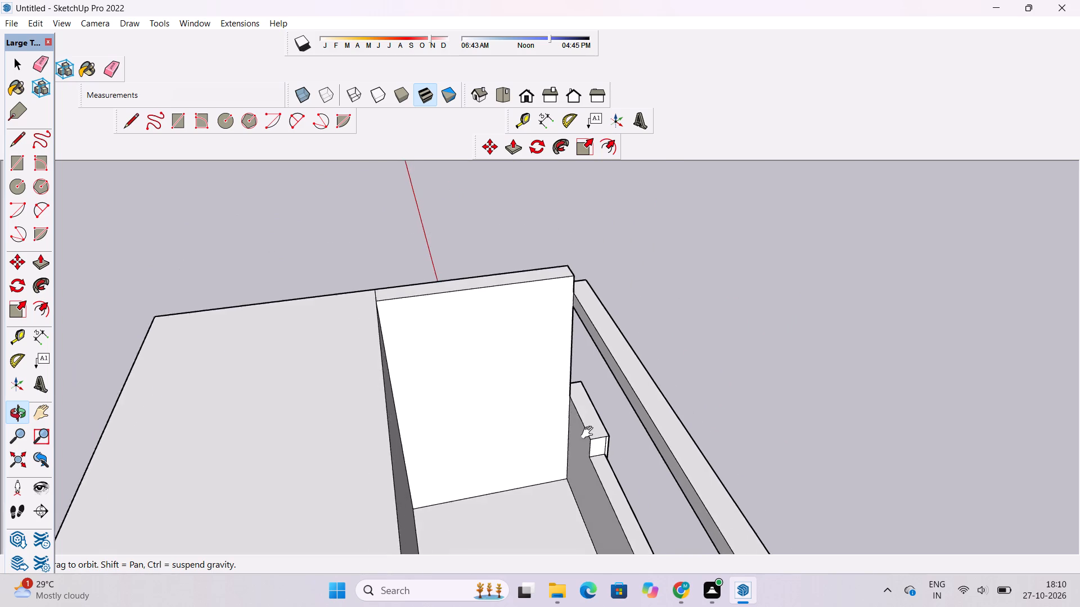
shift+drag(589, 433, 568, 355)
scroll(564, 310, up, 3)
shift+drag(564, 310, 569, 339)
drag(570, 348, 561, 353)
key(t)
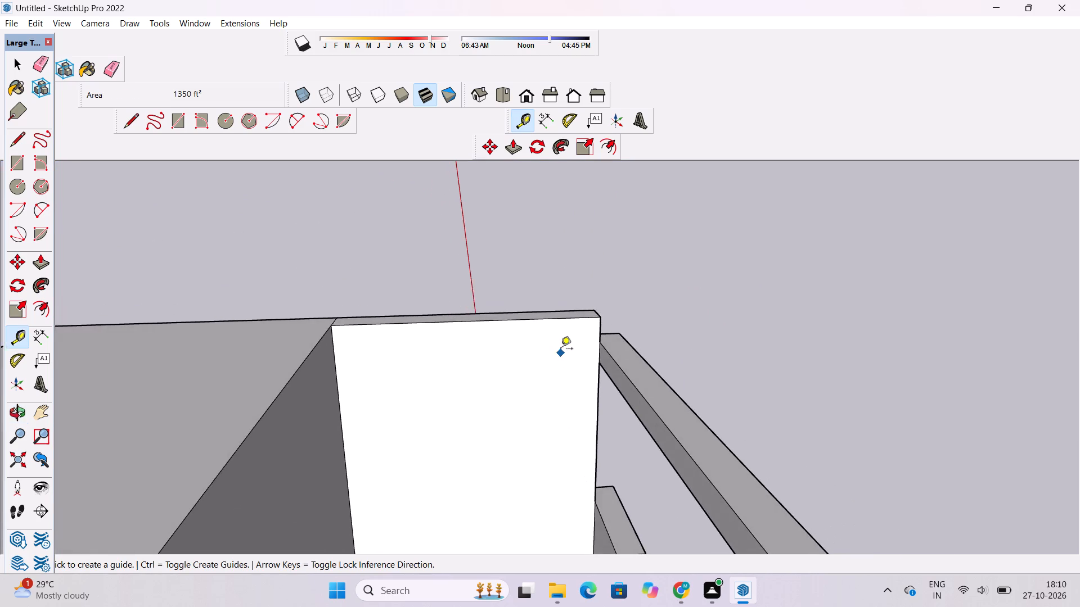
scroll(561, 350, up, 3)
click(586, 307)
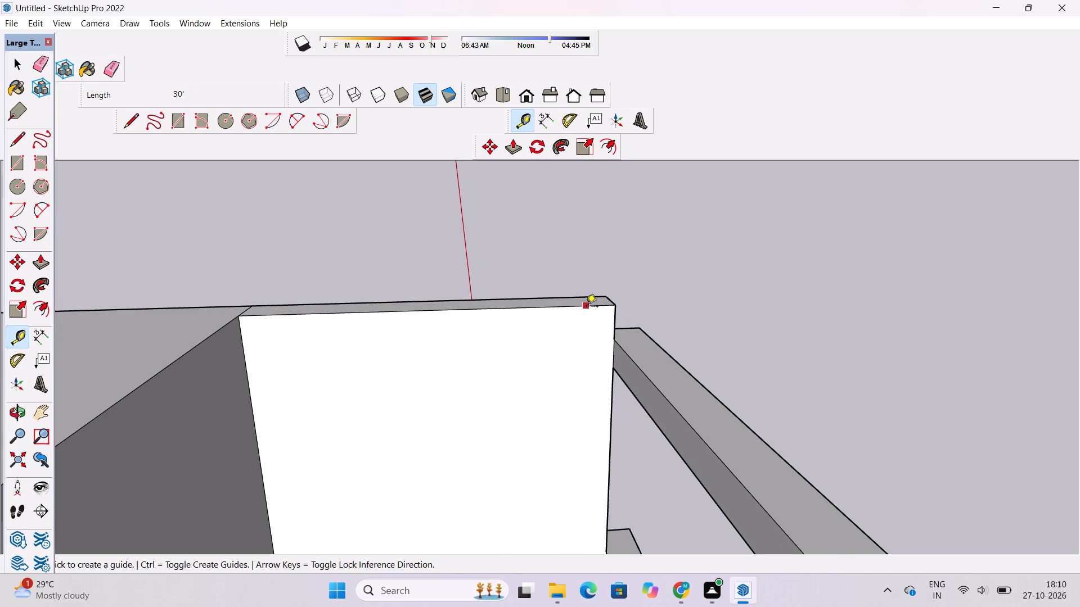
click(615, 370)
click(593, 369)
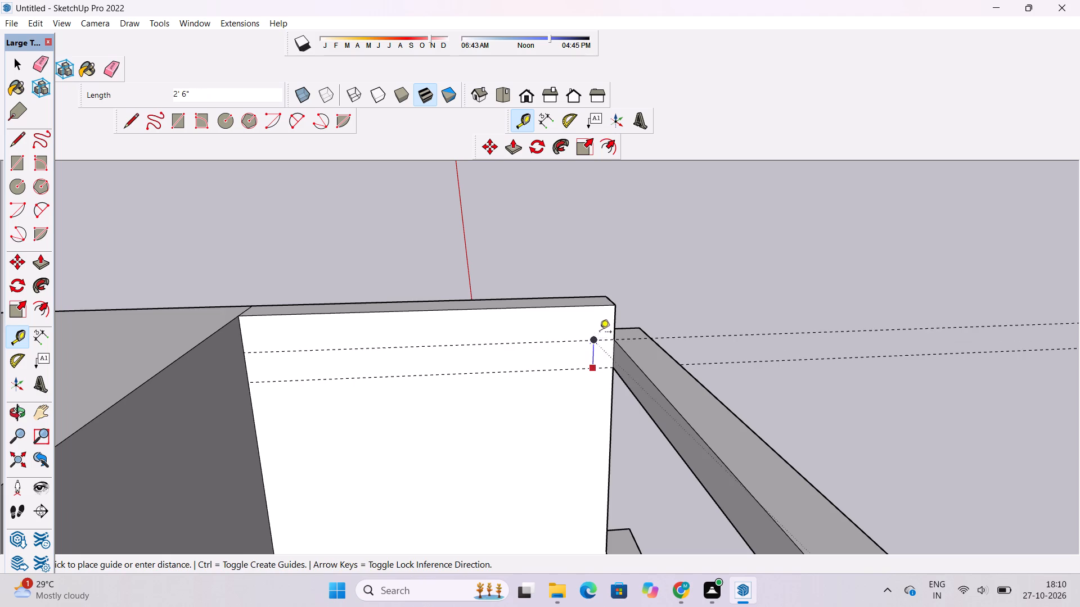
click(613, 337)
Draw a 2' 6" by 30' rectangle between the two guides along the end wall's inner face.
scroll(613, 337, down, 1)
key(o)
drag(622, 354, 542, 365)
shift+drag(539, 368, 605, 365)
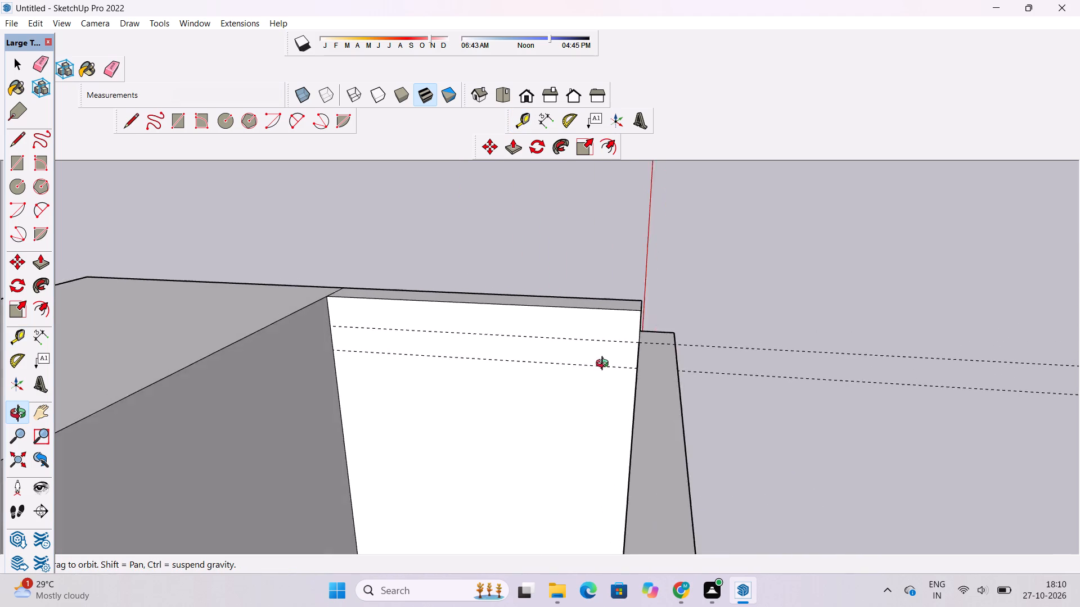
shift+drag(605, 365, 628, 368)
shift+drag(628, 368, 634, 374)
key(r)
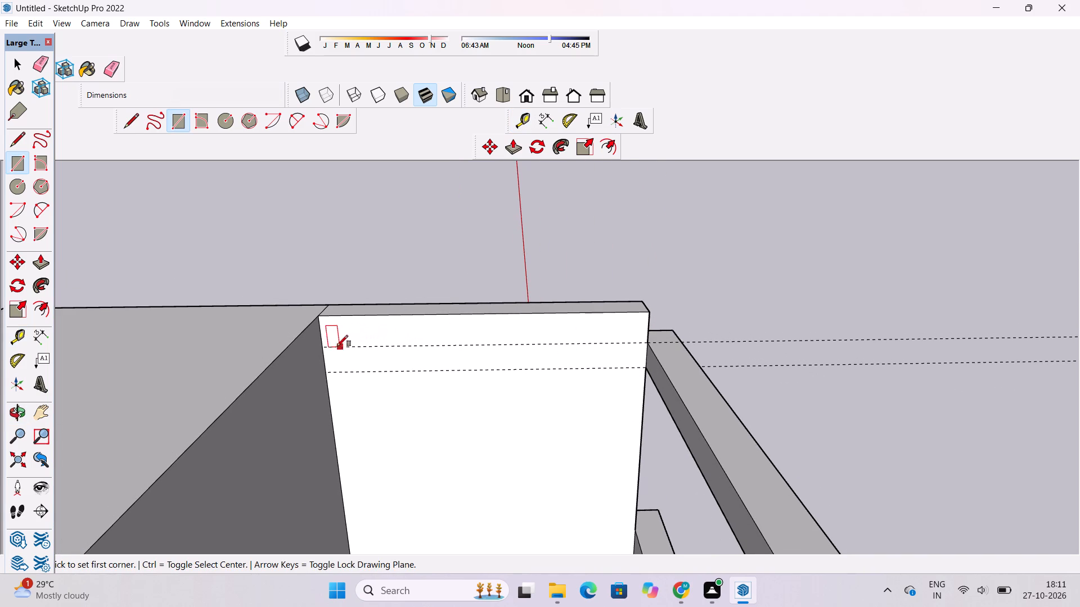
click(321, 348)
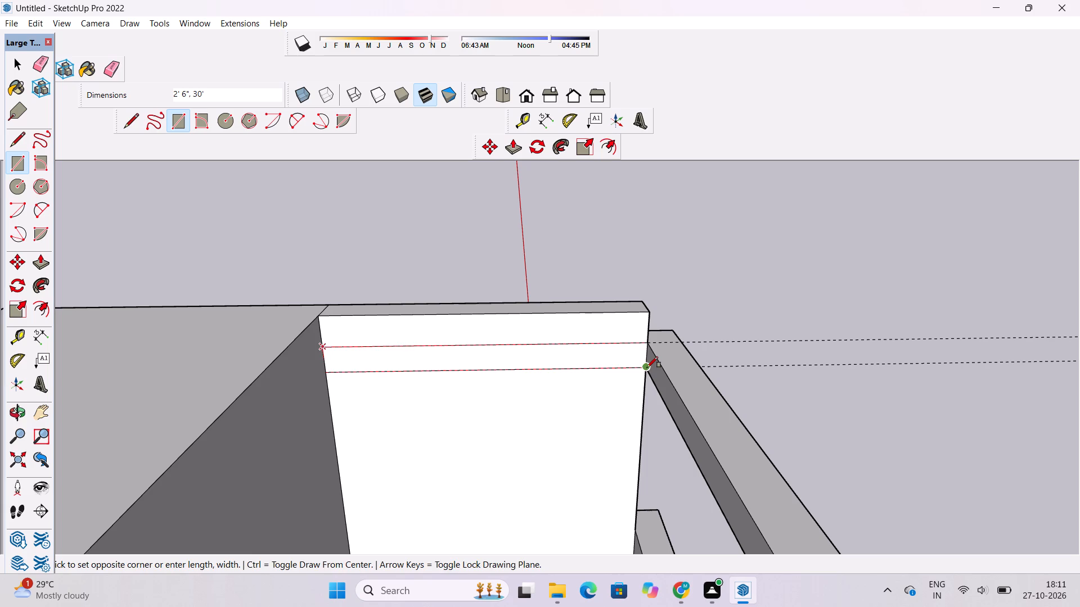
click(647, 368)
Erase the two horizontal guides crossing the end wall.
key(e)
drag(762, 295, 759, 369)
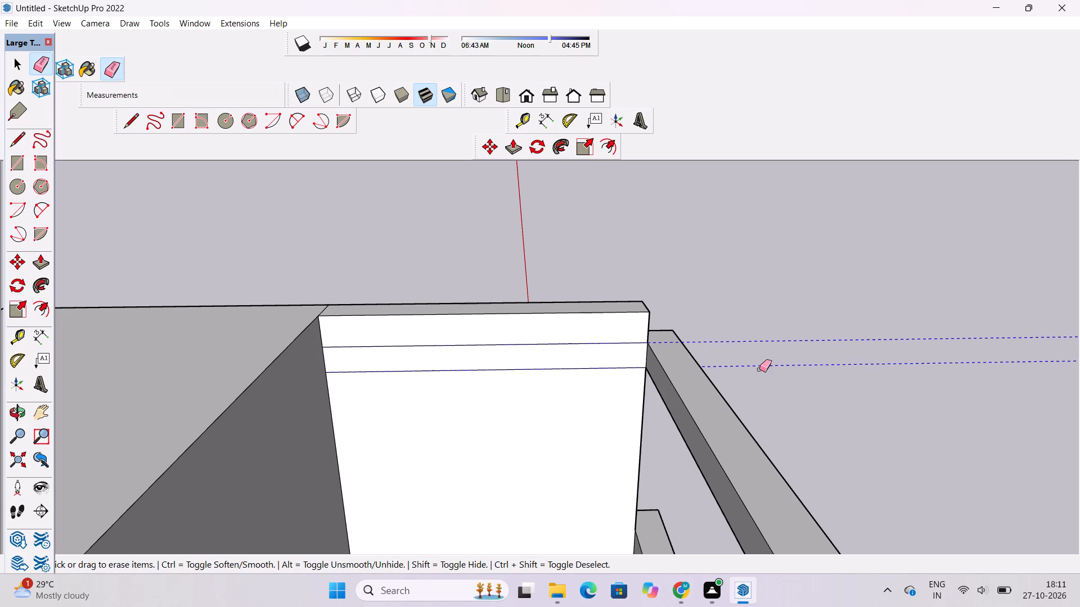
drag(759, 369, 759, 370)
Push/Pull the end wall's rectangle strip 2.6' into the terrace opening to form a side beam.
key(o)
drag(753, 363, 489, 400)
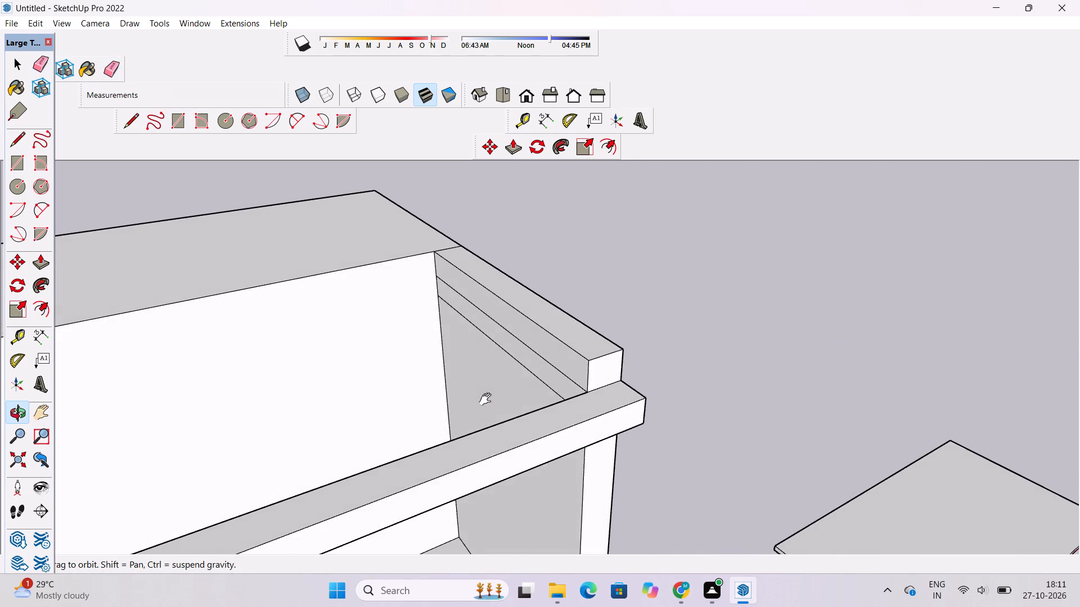
shift+drag(488, 400, 570, 389)
drag(570, 389, 544, 389)
shift+drag(544, 387, 610, 369)
drag(610, 369, 585, 369)
scroll(584, 369, down, 3)
drag(584, 371, 582, 406)
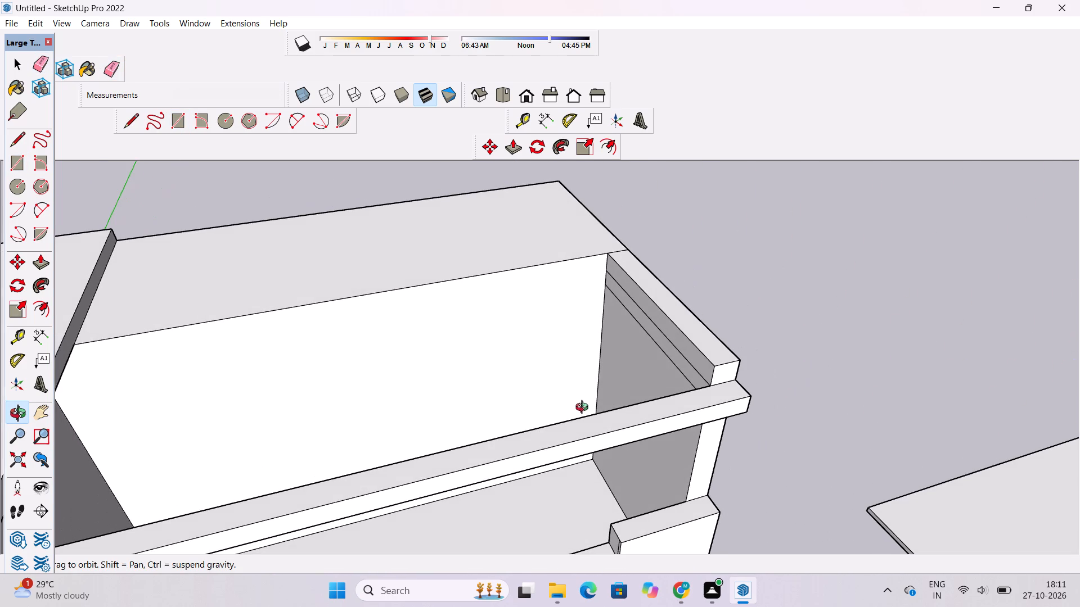
shift+click(622, 397)
key(p)
scroll(683, 365, up, 3)
click(683, 365)
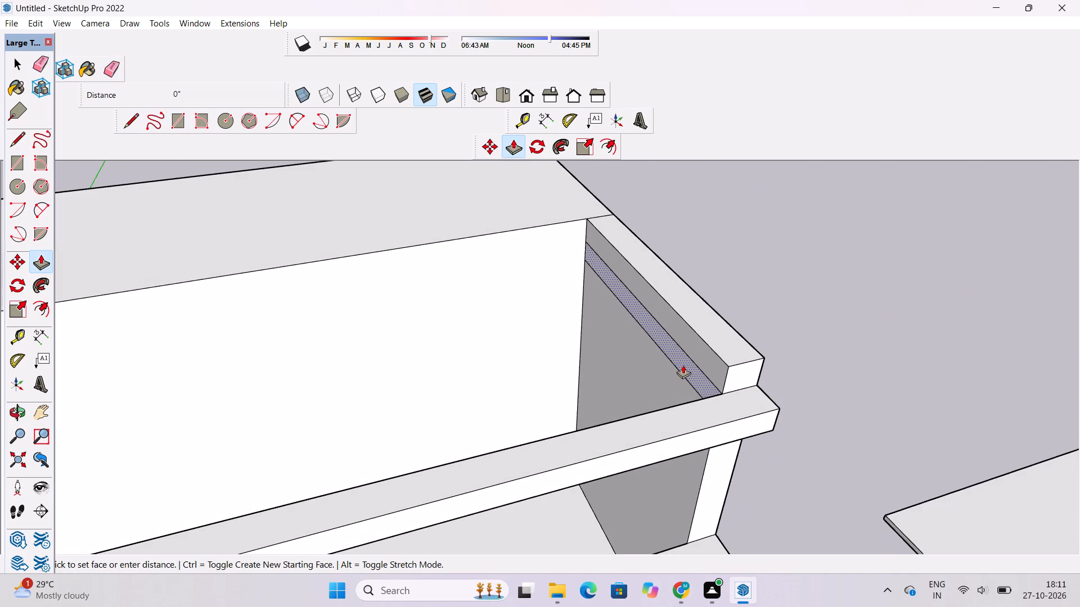
scroll(675, 369, down, 4)
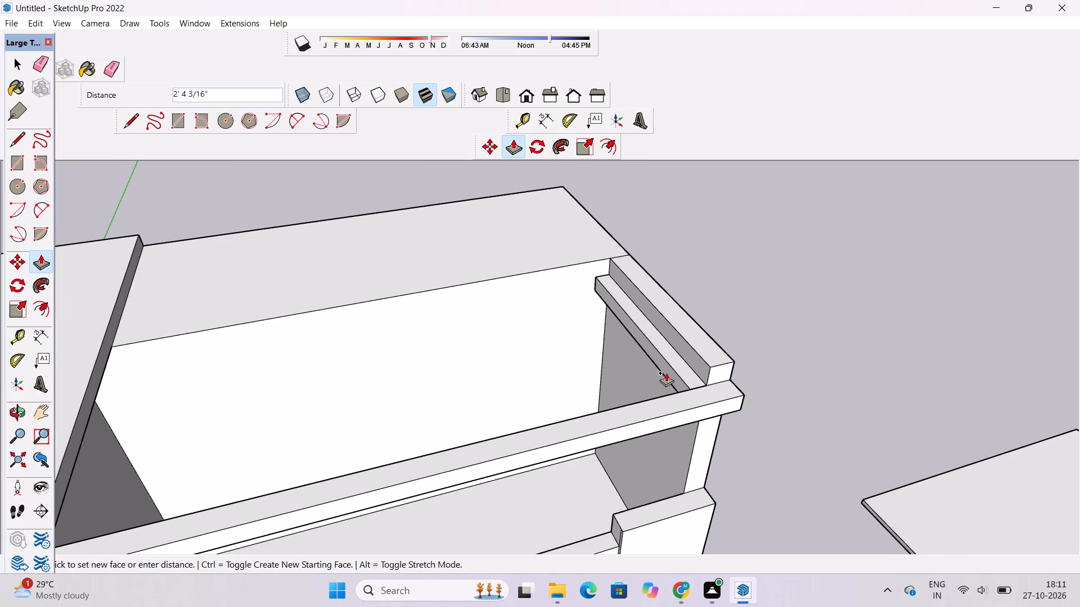
text(2.6')
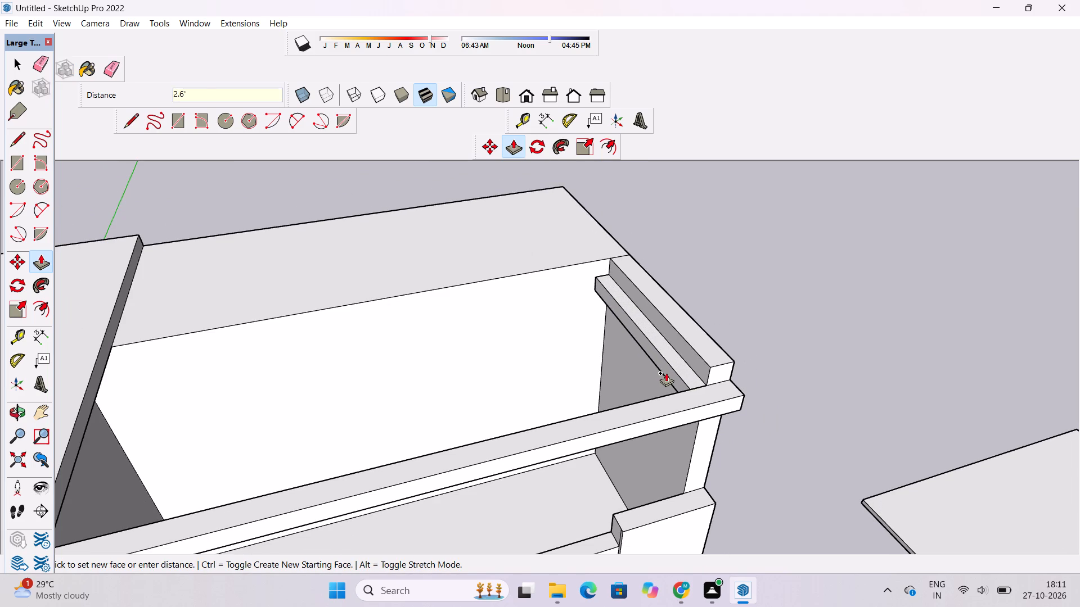
key(Return)
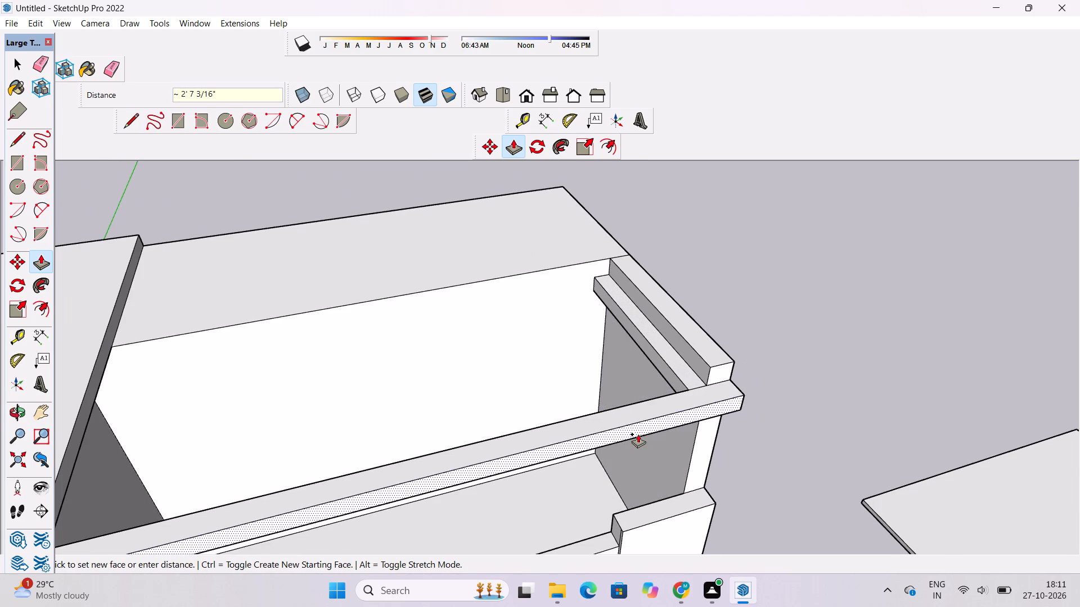
Place a guide across the front beam's inner face, 5' from the side beam.
key(o)
drag(686, 433, 583, 443)
scroll(588, 442, down, 3)
drag(628, 435, 683, 565)
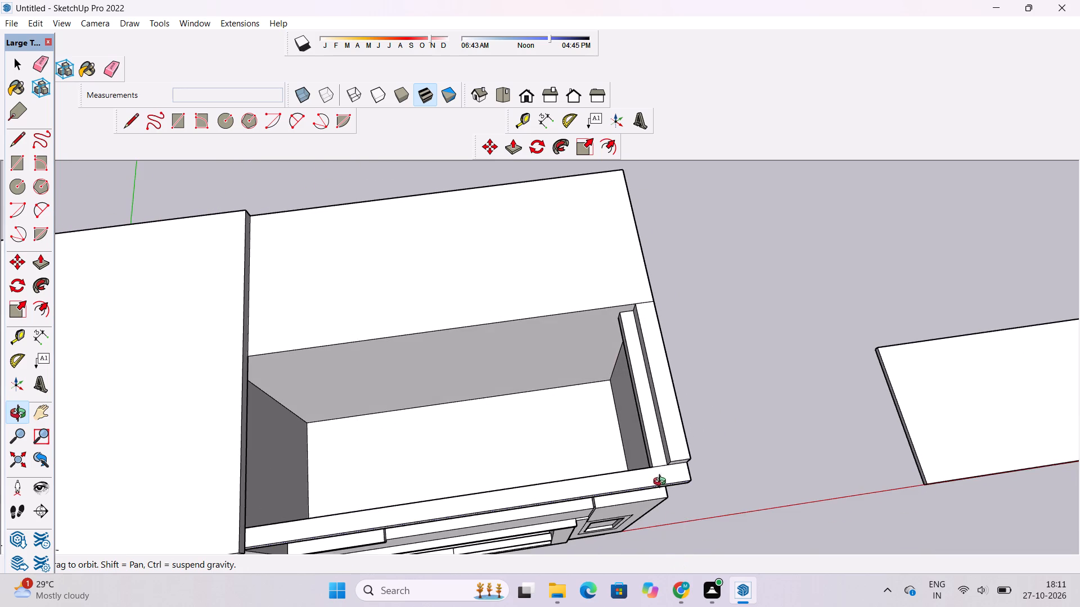
drag(667, 464, 174, 407)
shift+drag(349, 348, 464, 448)
drag(534, 458, 326, 428)
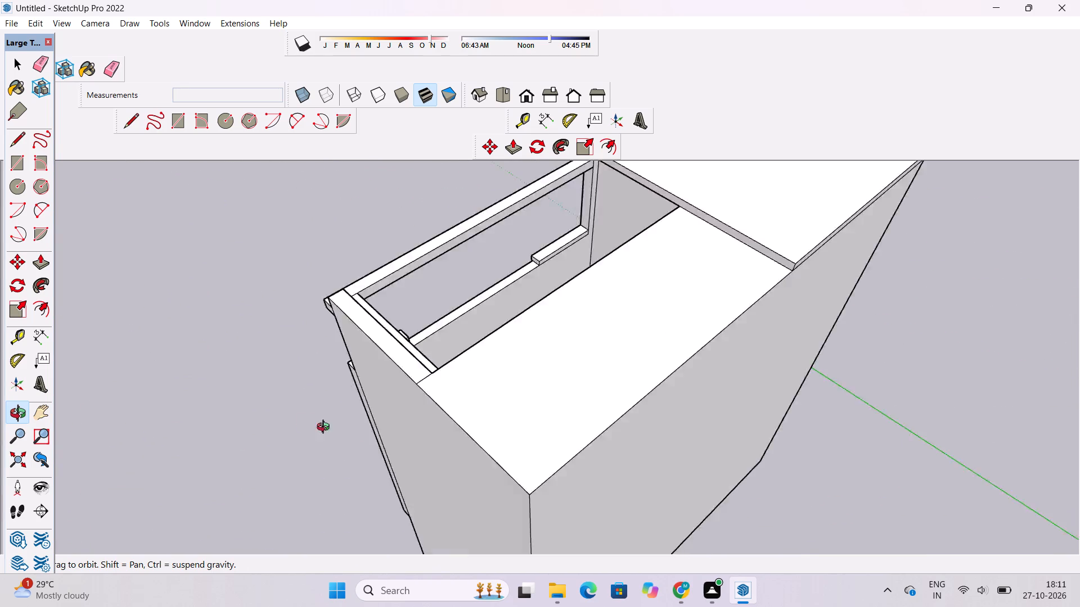
drag(326, 428, 258, 418)
shift+drag(415, 289, 496, 416)
drag(501, 424, 413, 415)
scroll(428, 337, up, 3)
shift+drag(436, 329, 460, 368)
drag(477, 368, 564, 355)
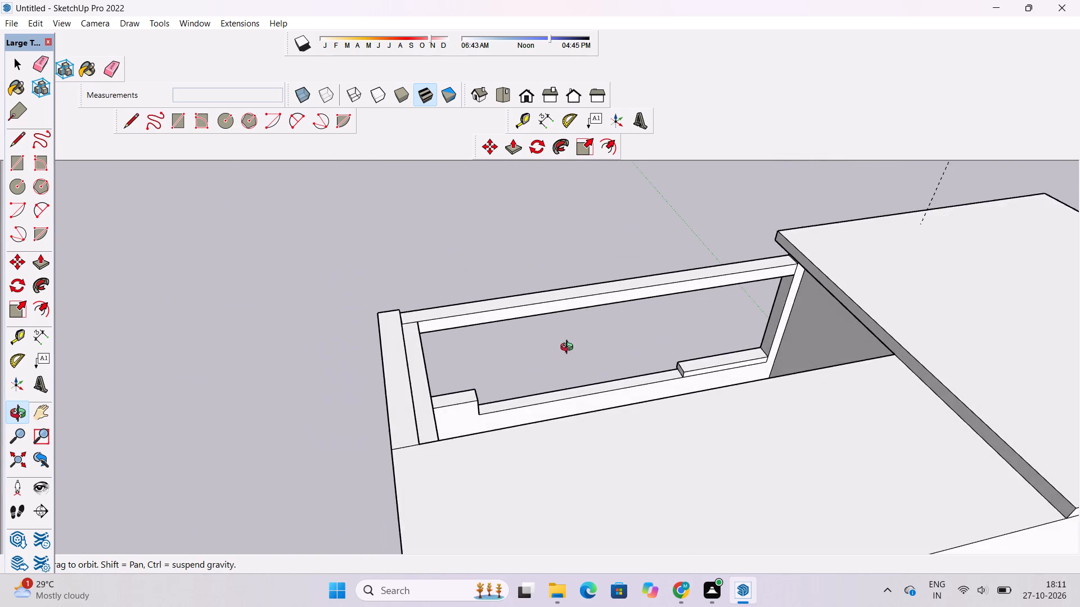
scroll(577, 336, up, 3)
shift+drag(583, 343, 589, 361)
drag(578, 375, 537, 360)
shift+drag(510, 348, 511, 357)
key(t)
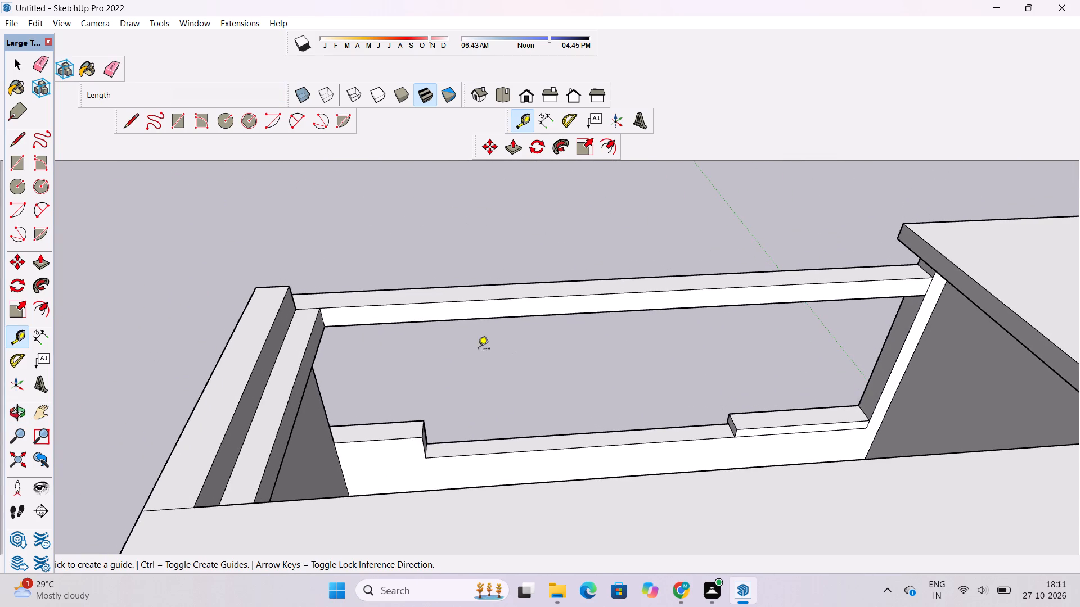
scroll(352, 332, up, 4)
click(287, 301)
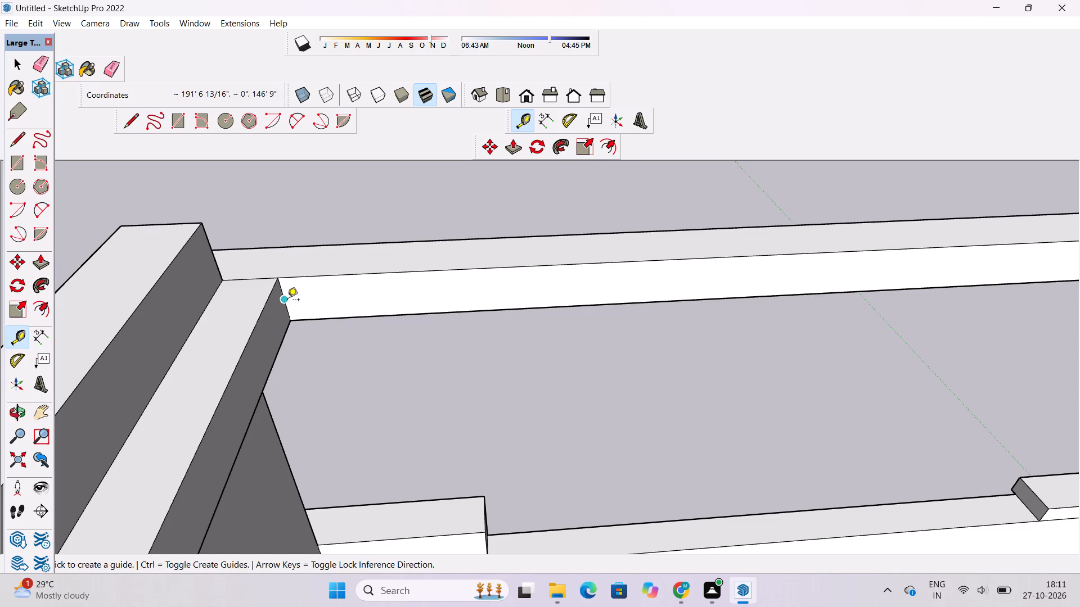
scroll(287, 301, down, 8)
scroll(336, 293, down, 2)
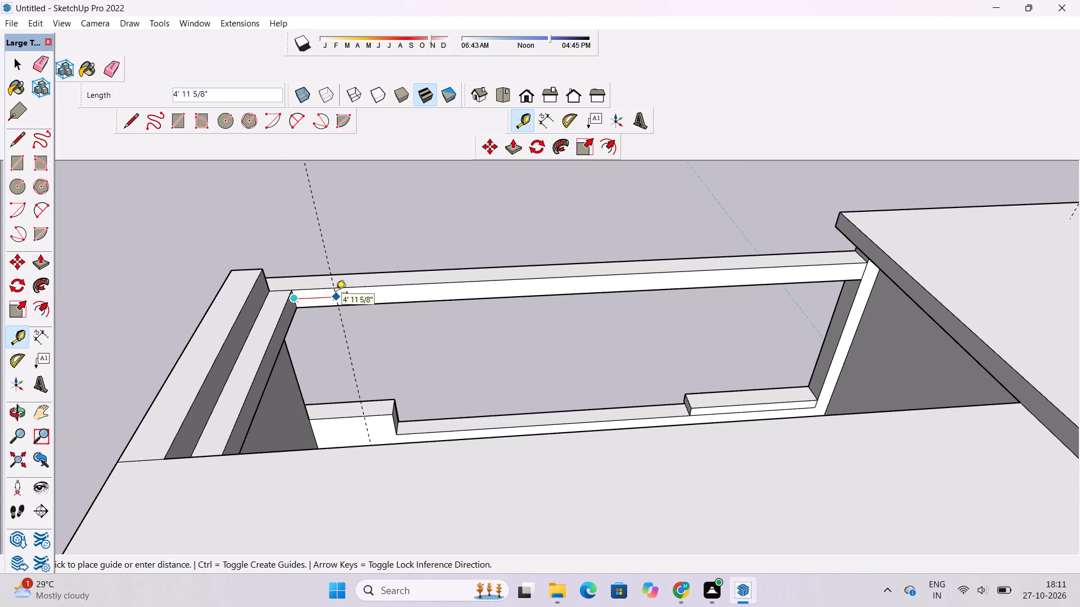
text(5')
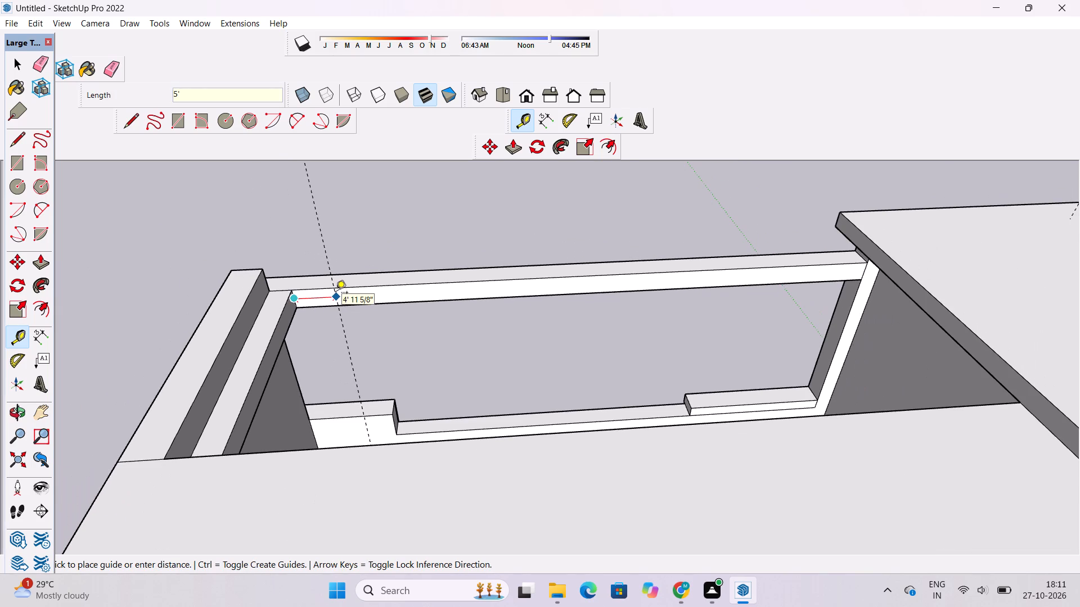
key(Return)
Add a second guide on the front beam's inner face, 2.6' beyond the first one.
scroll(656, 289, down, 5)
scroll(559, 302, up, 3)
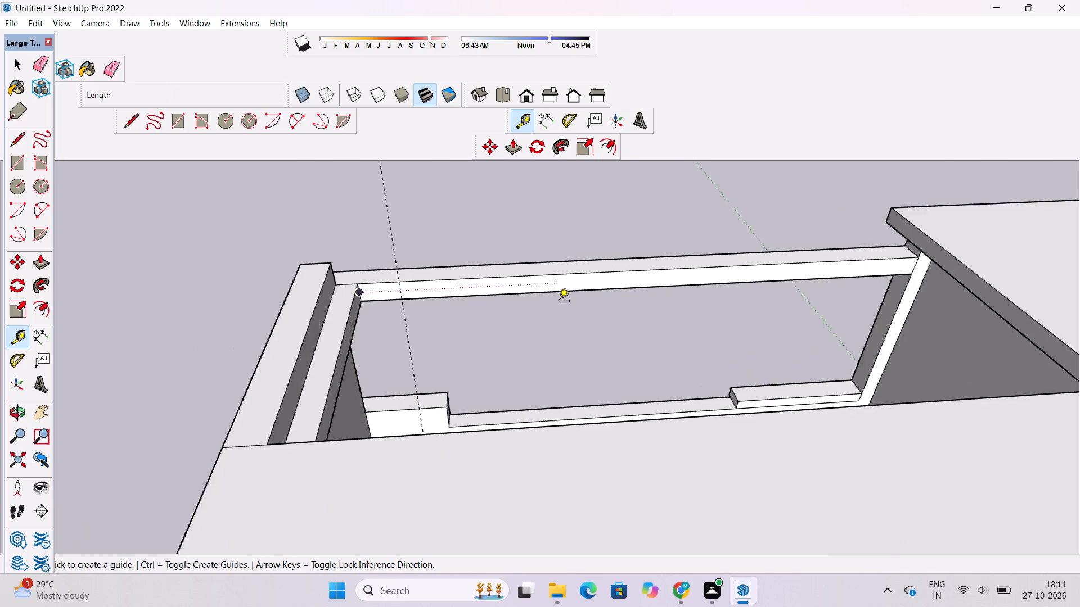
scroll(559, 302, up, 2)
scroll(384, 289, up, 4)
scroll(253, 314, up, 5)
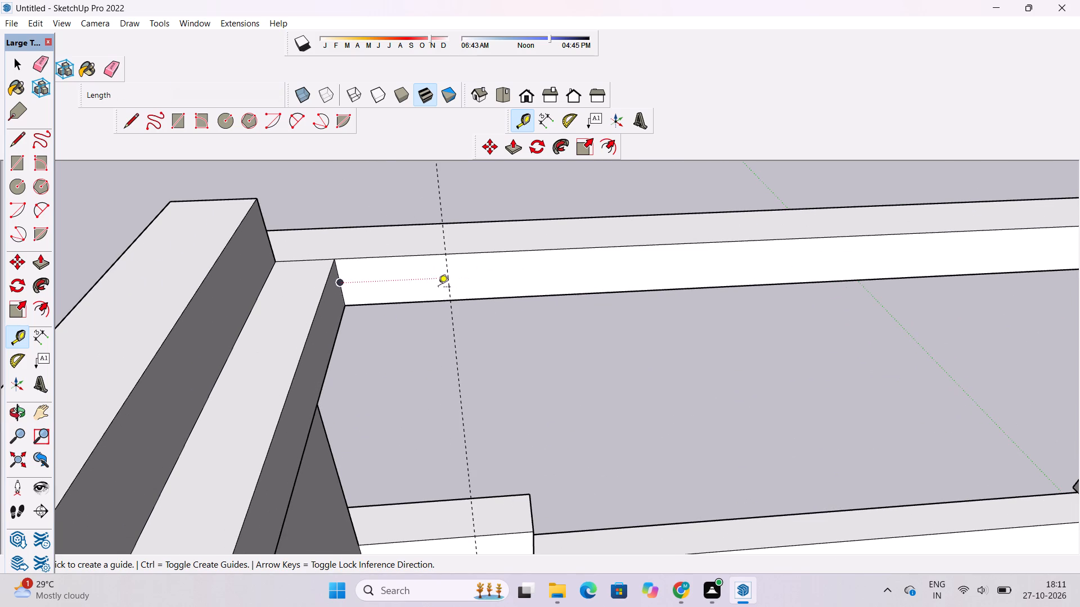
click(448, 291)
scroll(448, 291, down, 7)
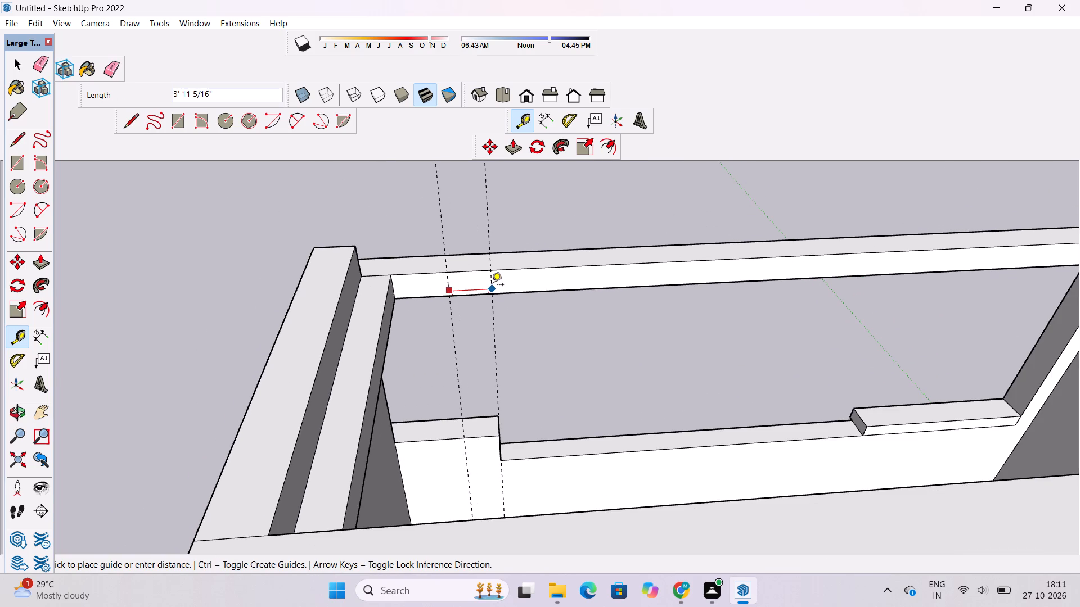
text(2.6')
key(Return)
Add a third guide on the front beam's inner face, 5' beyond the second one.
scroll(391, 313, down, 6)
scroll(529, 307, up, 6)
scroll(810, 329, down, 1)
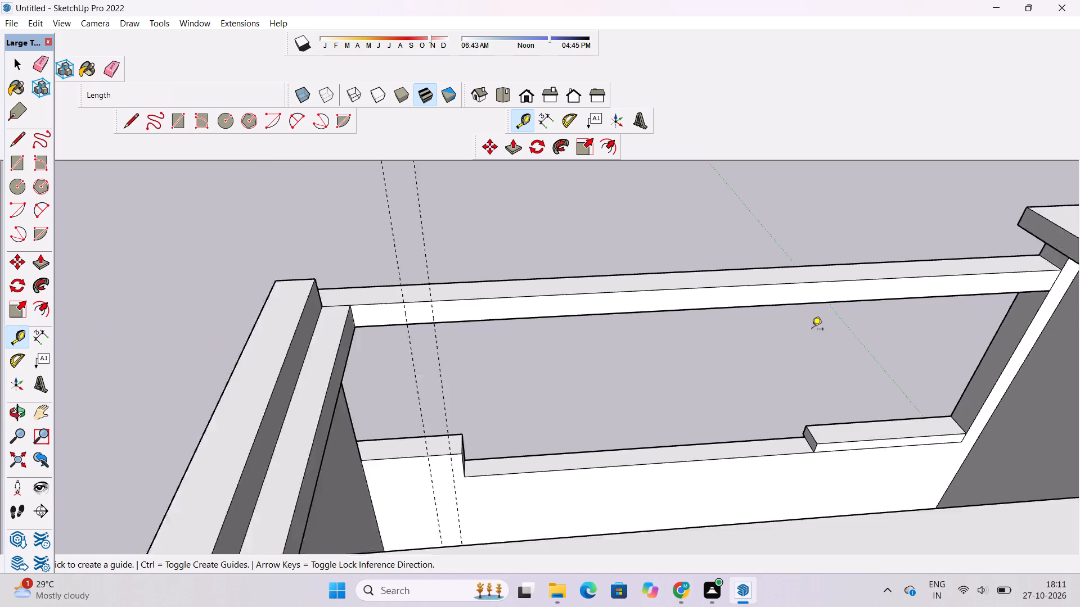
scroll(812, 330, down, 2)
scroll(541, 334, up, 10)
scroll(496, 327, down, 4)
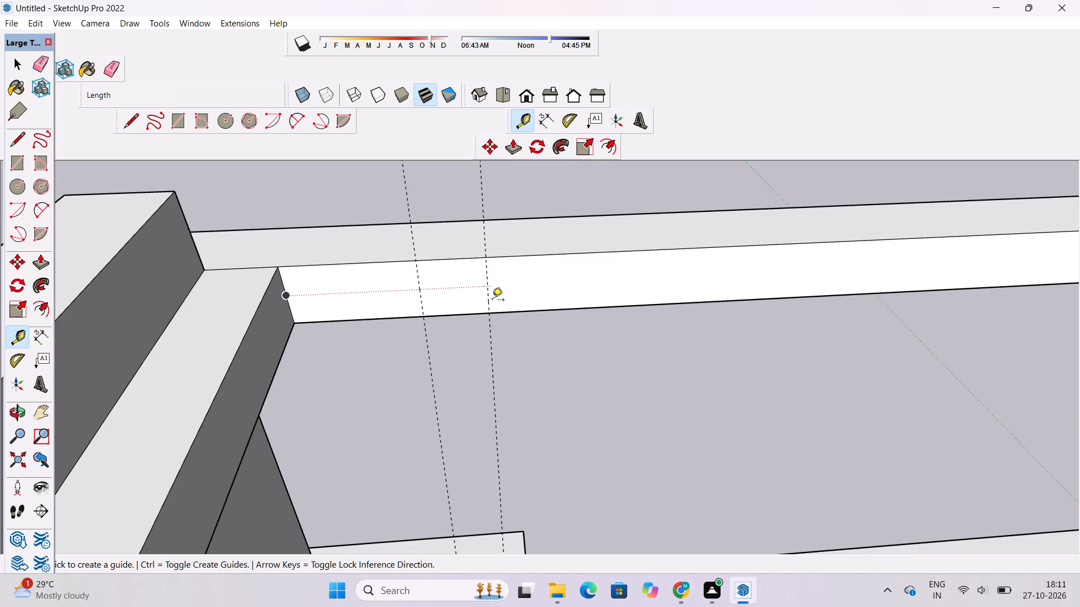
click(490, 301)
scroll(490, 301, down, 8)
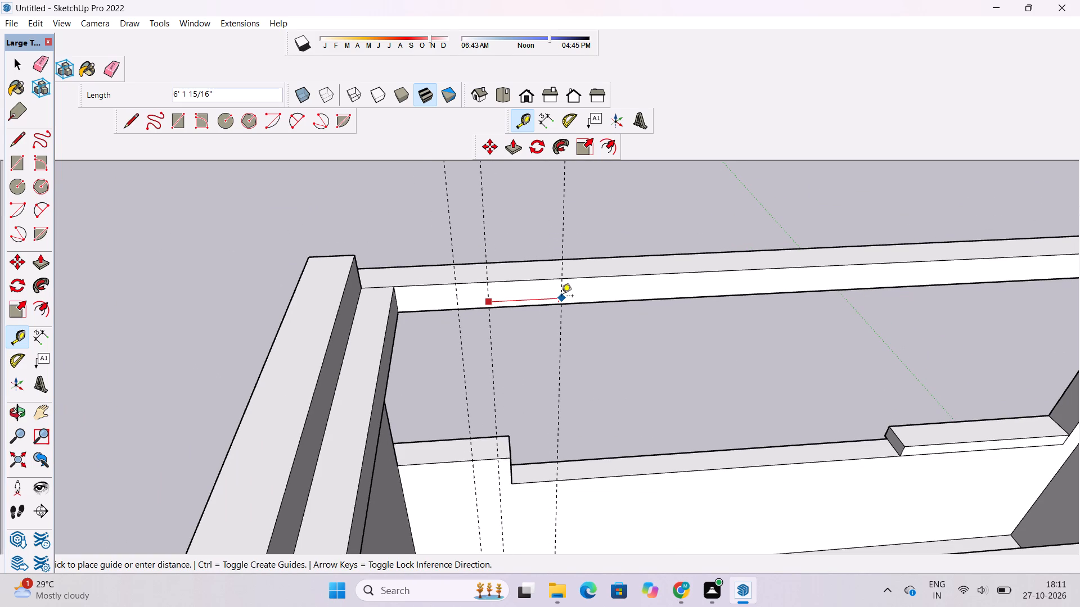
text(5')
key(Return)
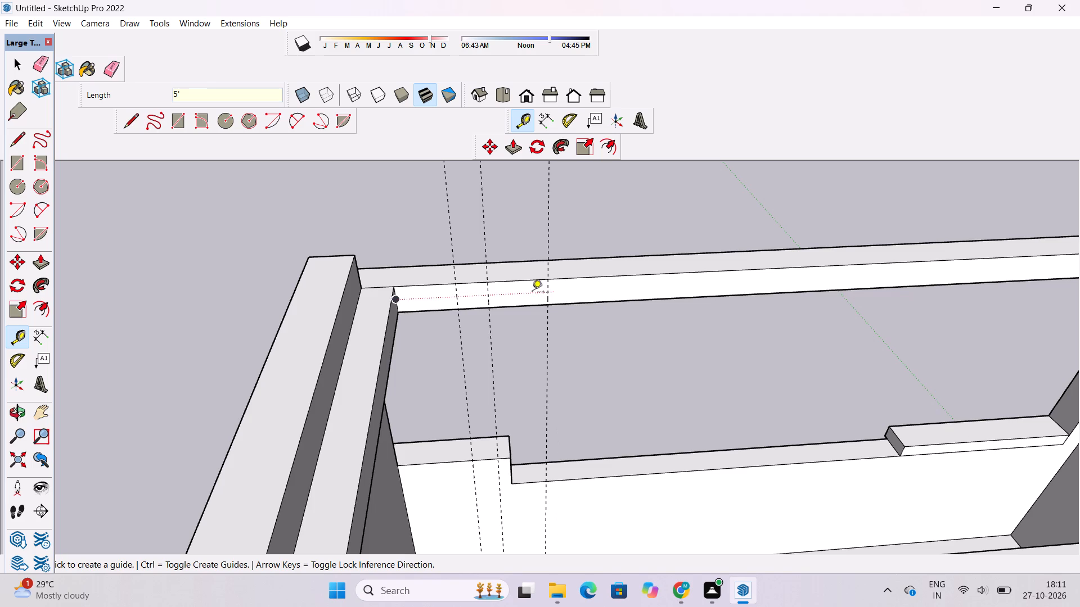
Add a fourth guide on the front beam's inner face, 2.6' beyond the third one.
scroll(314, 369, down, 2)
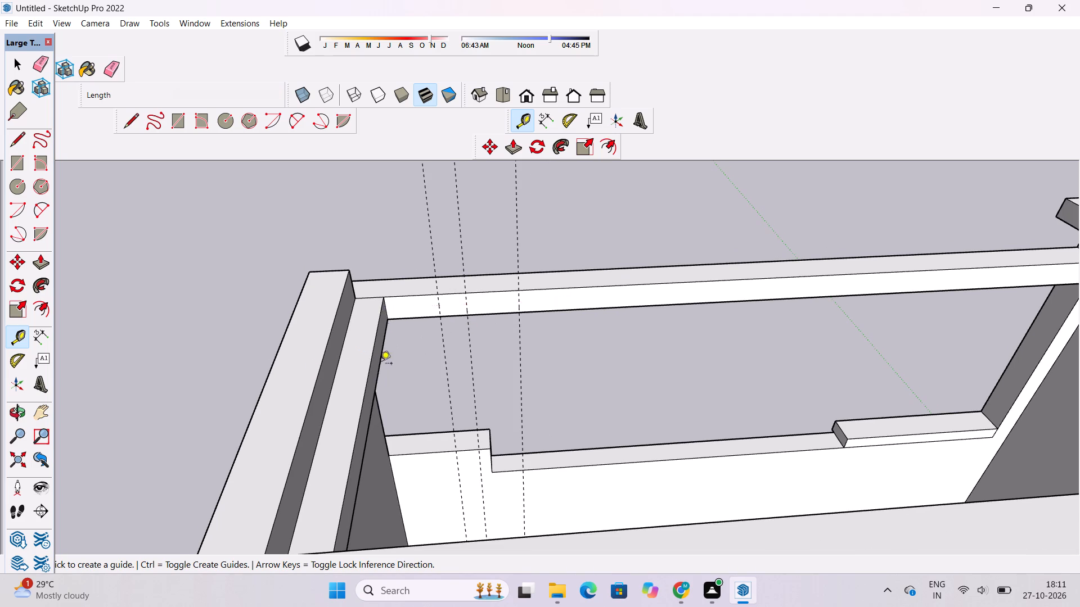
scroll(290, 395, down, 3)
scroll(475, 307, up, 14)
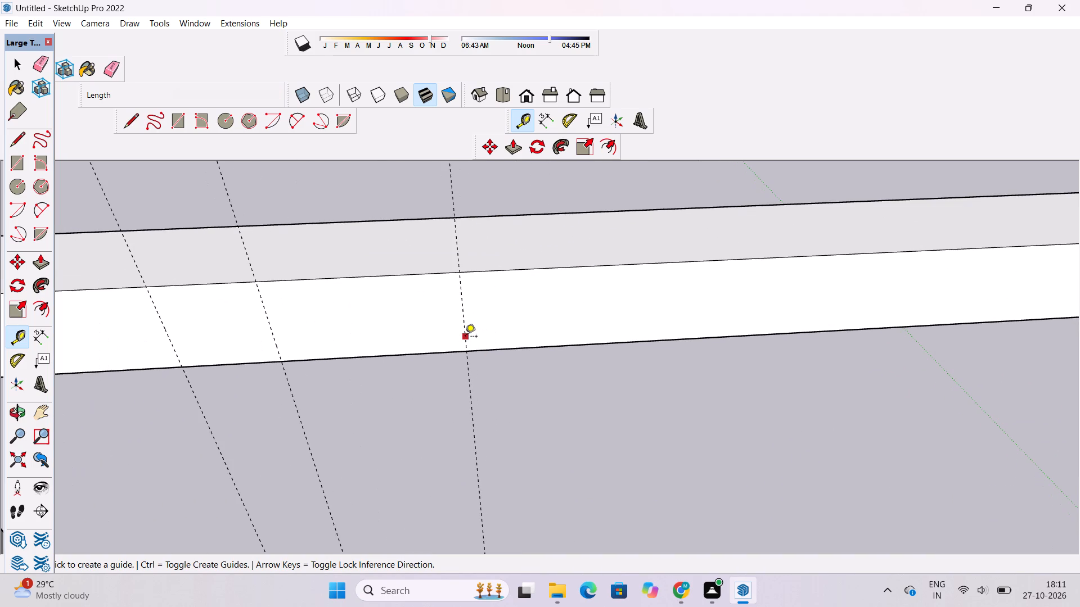
click(463, 338)
scroll(463, 339, down, 3)
text(2.6')
key(Return)
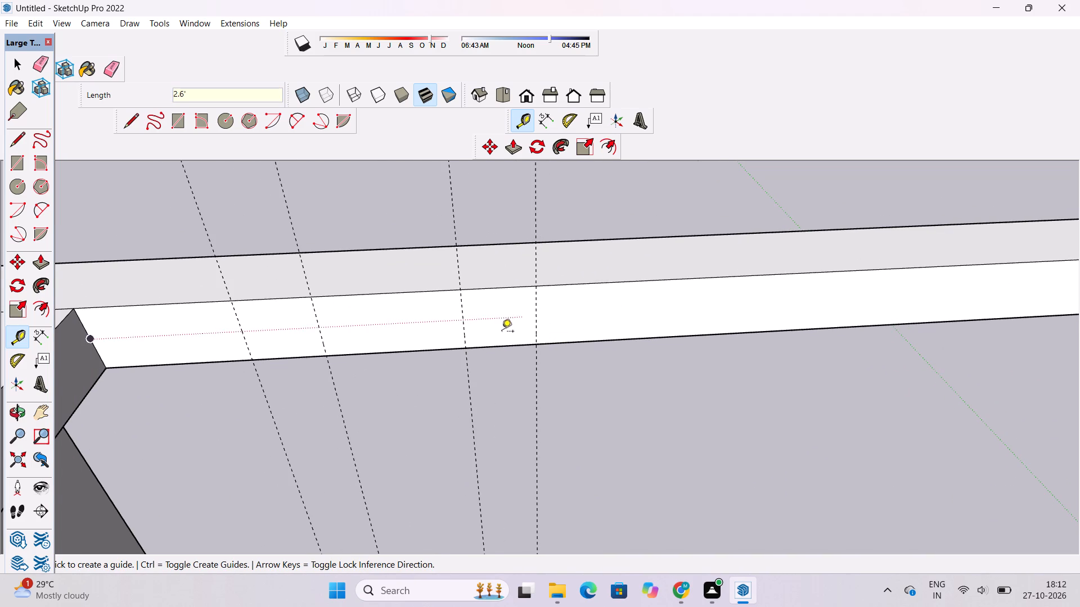
Add a fifth guide on the front beam's inner face, 5' beyond the fourth one.
scroll(500, 333, down, 13)
scroll(560, 356, up, 5)
scroll(547, 347, down, 2)
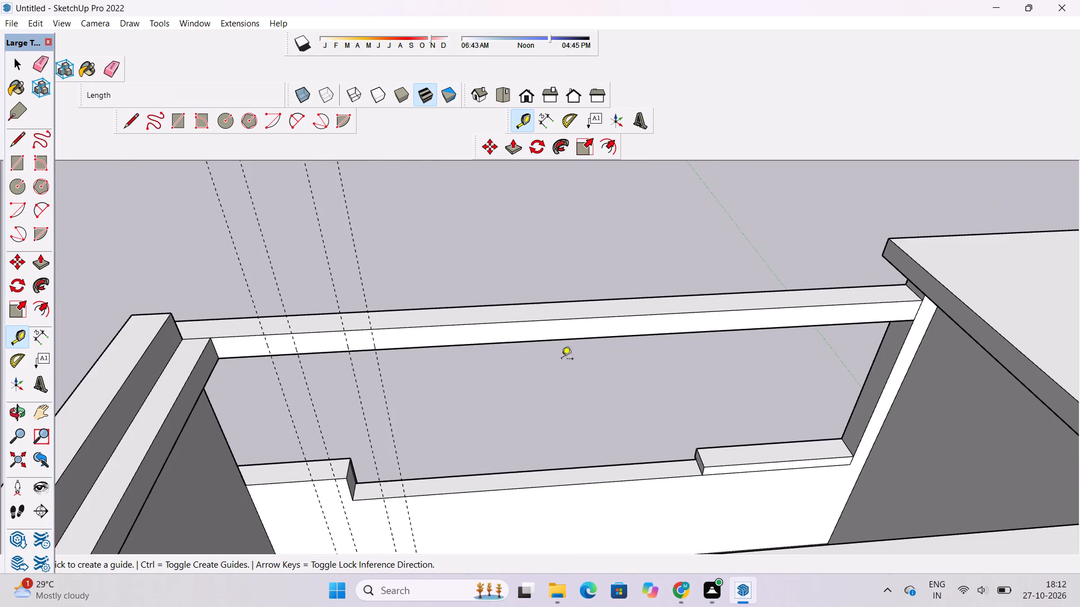
scroll(250, 426, up, 3)
scroll(486, 348, down, 2)
scroll(514, 273, up, 8)
click(509, 295)
scroll(508, 296, down, 8)
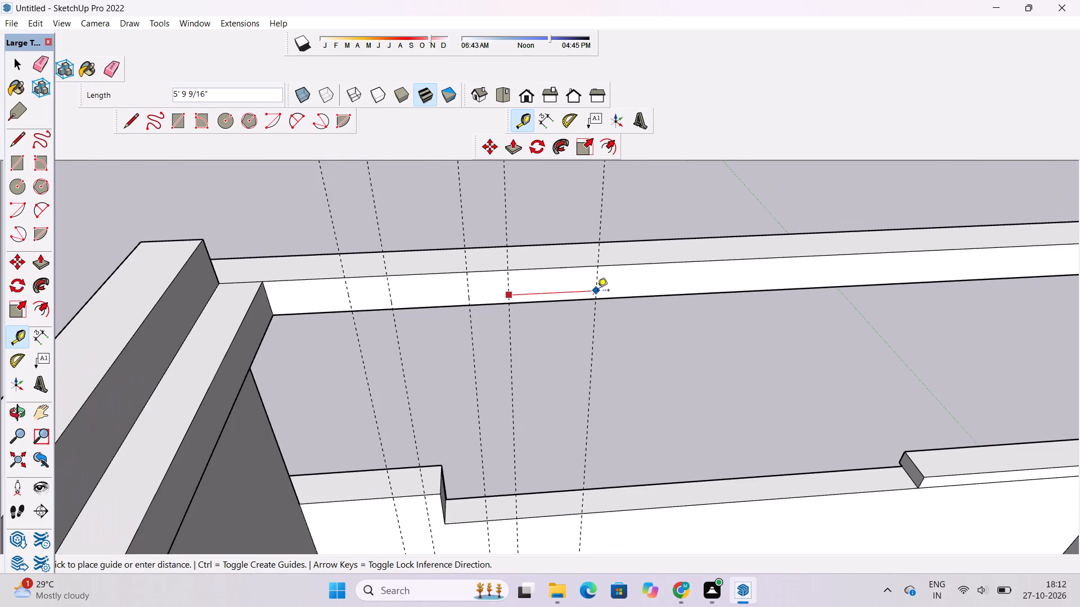
text(5')
key(Return)
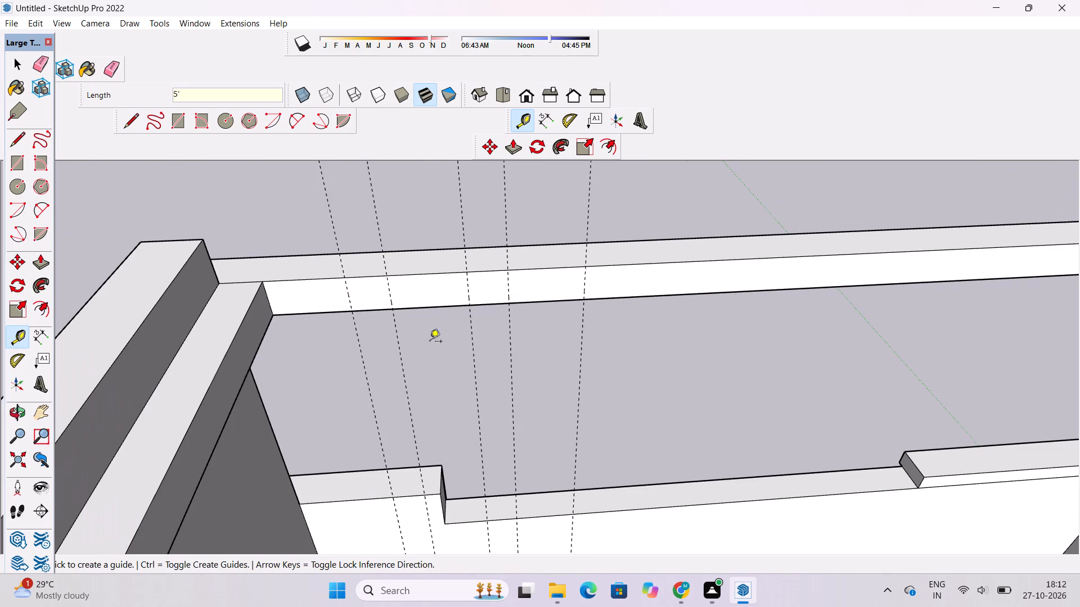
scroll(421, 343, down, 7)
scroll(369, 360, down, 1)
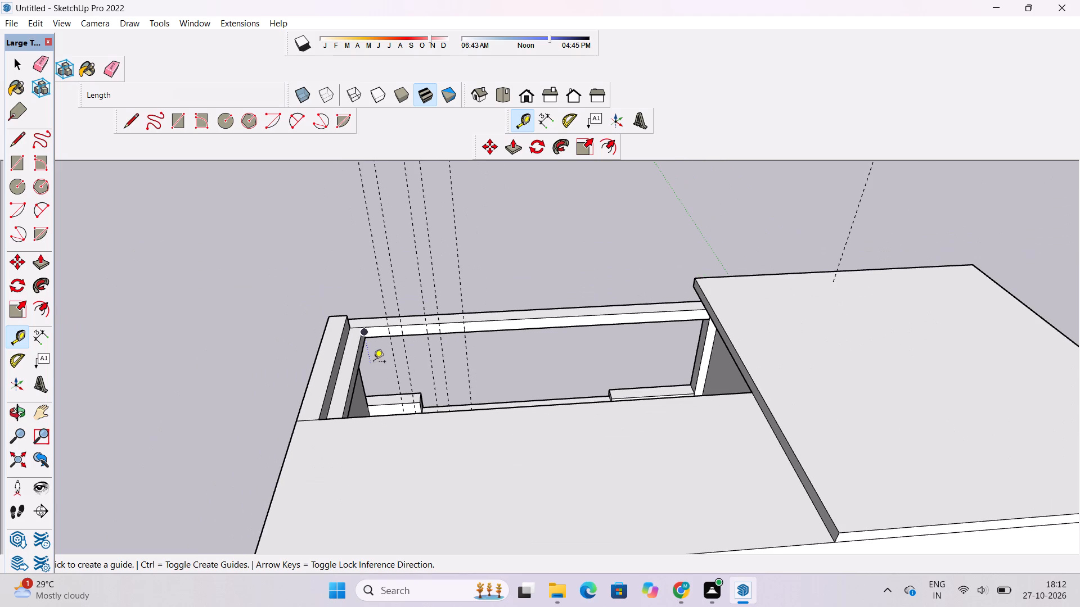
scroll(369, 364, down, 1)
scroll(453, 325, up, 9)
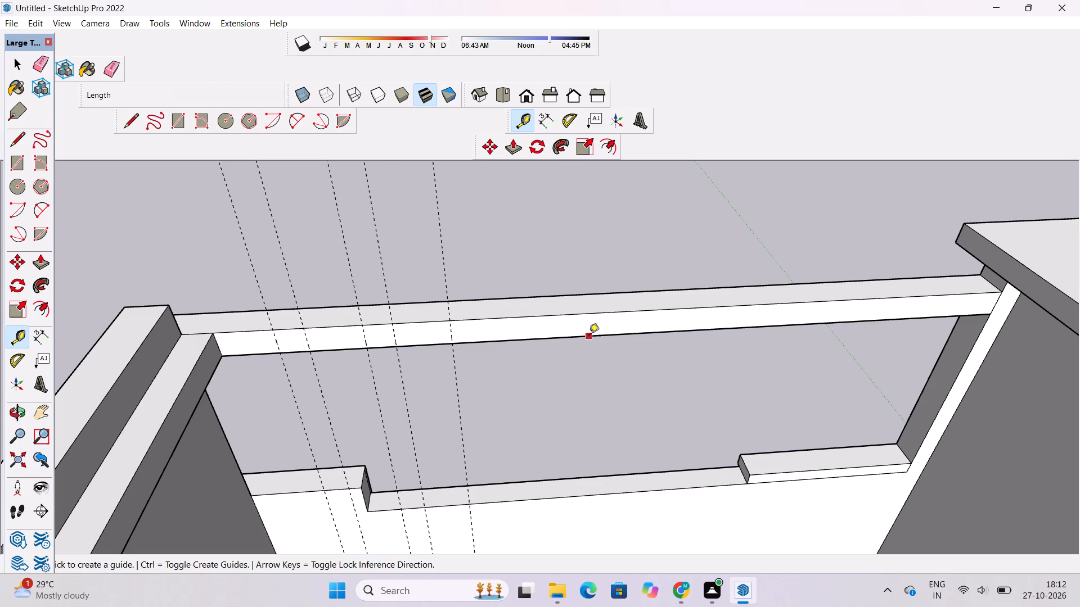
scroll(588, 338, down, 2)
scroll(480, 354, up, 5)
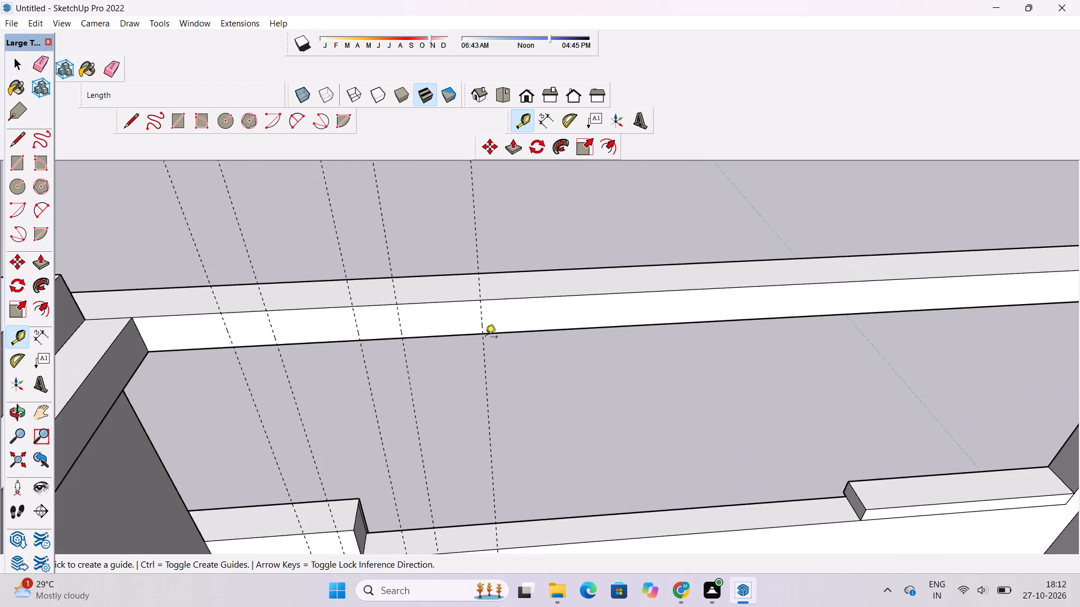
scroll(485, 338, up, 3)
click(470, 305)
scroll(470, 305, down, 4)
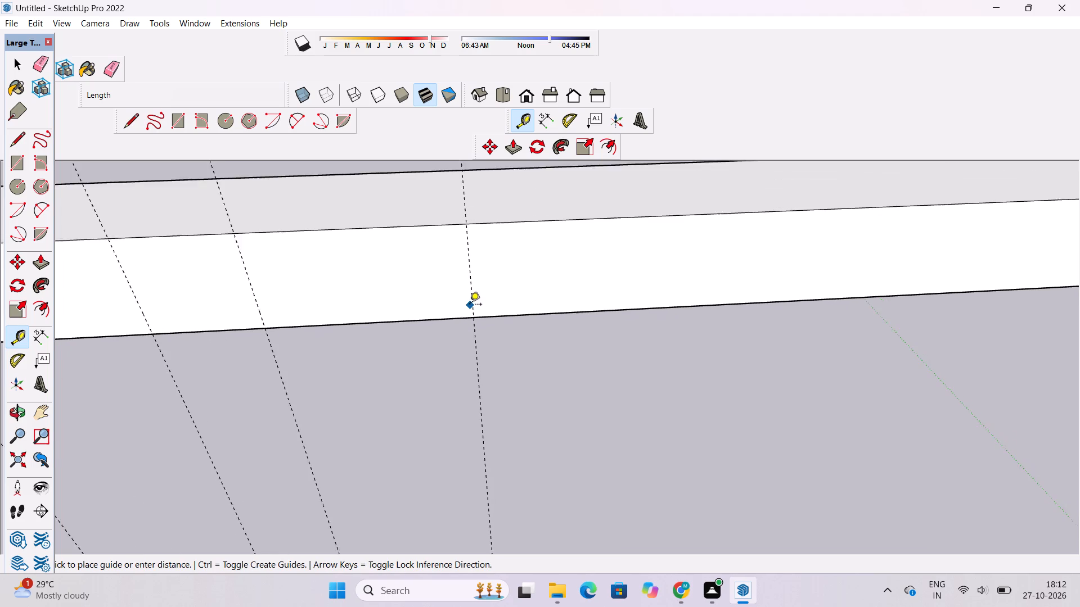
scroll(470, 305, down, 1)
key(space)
Add a sixth guide on the front beam's inner face, 2.6' beyond the fifth one.
text(t)
scroll(496, 316, down, 3)
scroll(485, 273, up, 8)
click(462, 249)
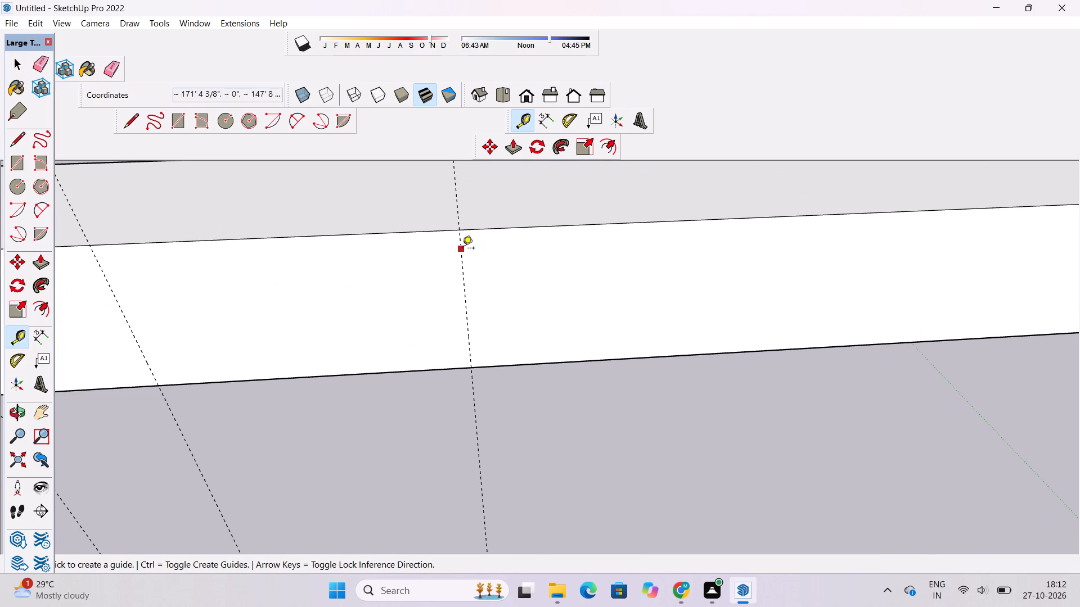
scroll(462, 249, down, 4)
text(2.6')
key(Return)
Add a seventh guide on the front beam's inner face, 5' beyond the sixth one.
scroll(471, 302, down, 6)
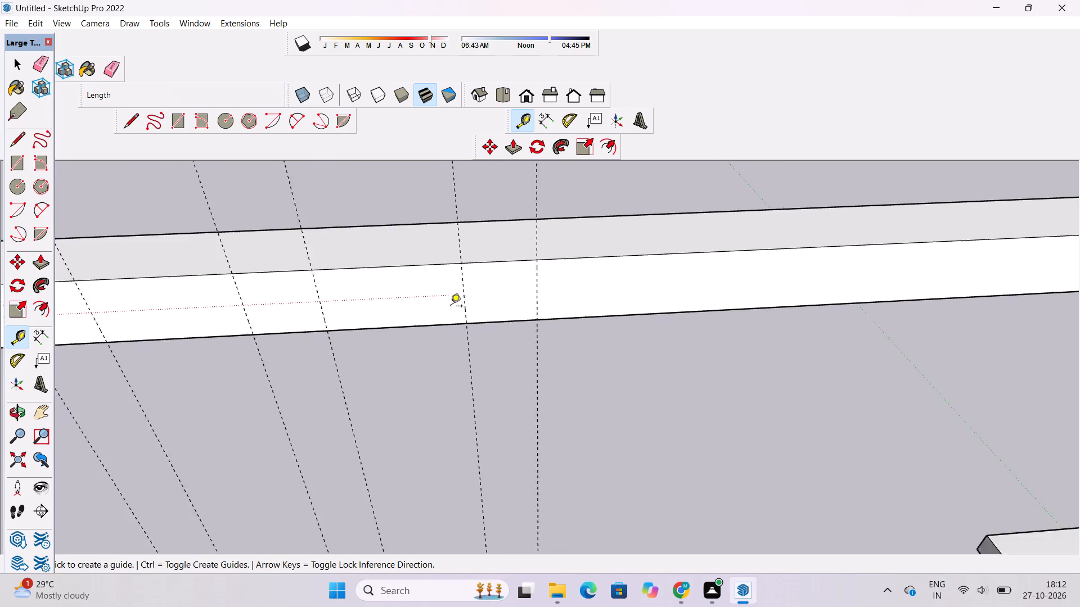
scroll(451, 307, down, 13)
scroll(466, 343, up, 1)
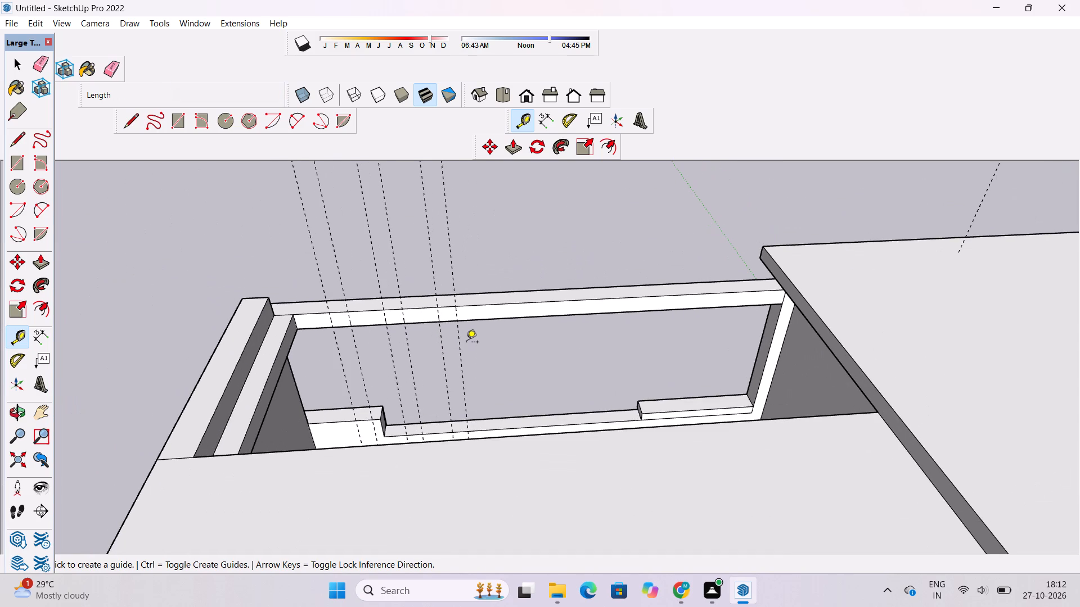
scroll(466, 342, down, 2)
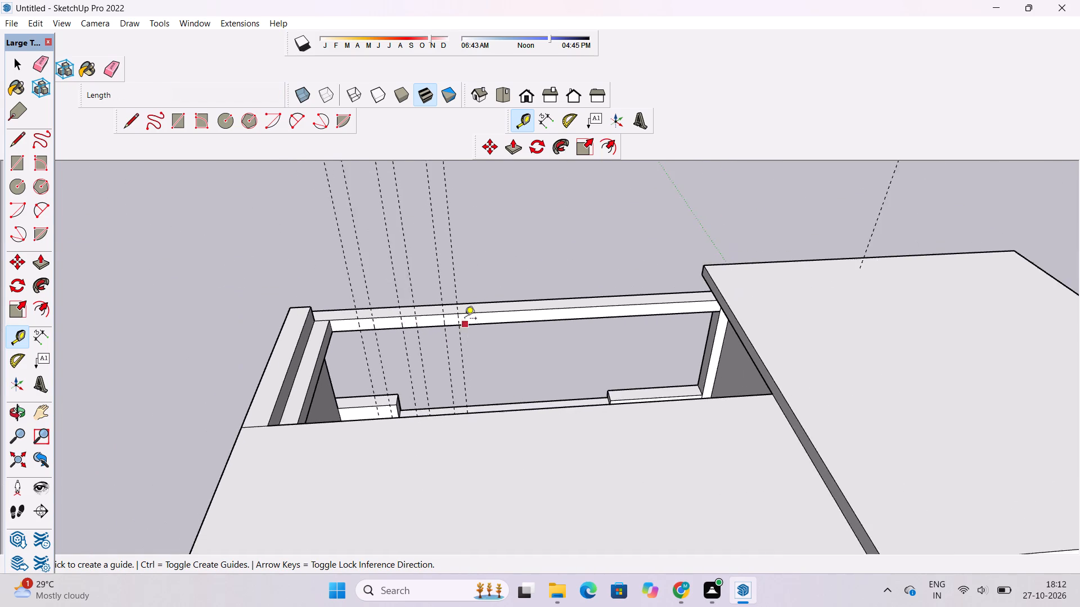
scroll(465, 319, up, 15)
click(444, 328)
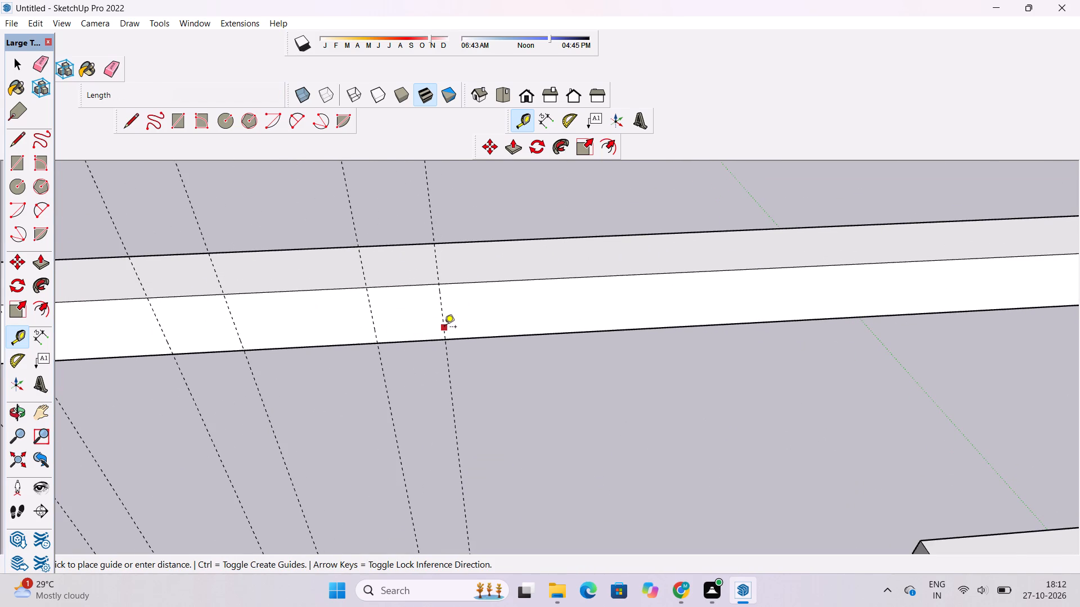
scroll(444, 328, down, 6)
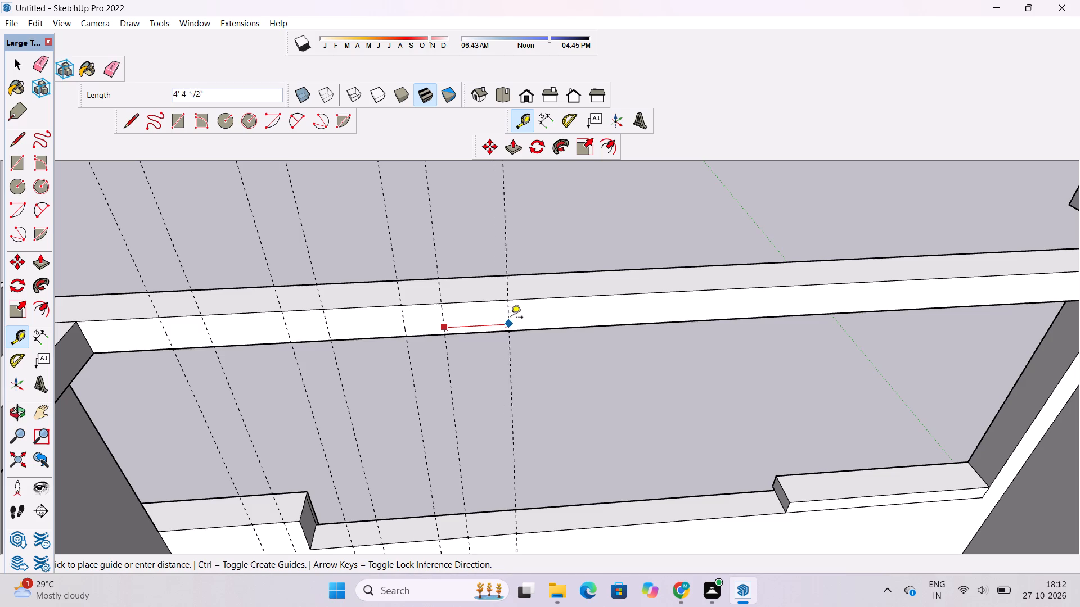
text(5')
key(Return)
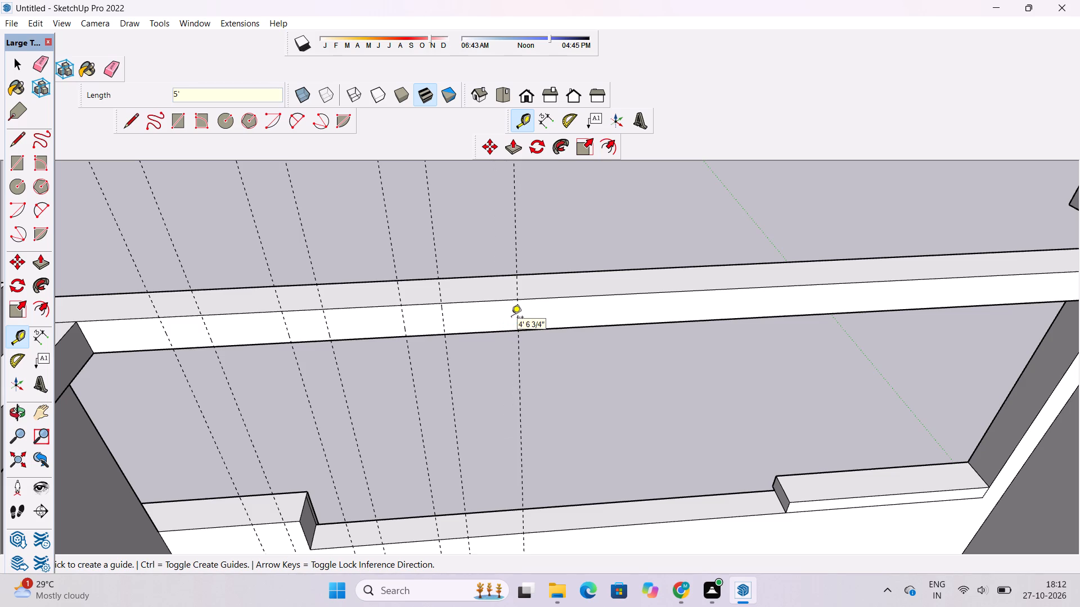
Add an eighth guide on the front beam's inner face, 2.6' beyond the seventh one.
scroll(411, 377, down, 5)
scroll(485, 354, up, 11)
scroll(466, 382, down, 2)
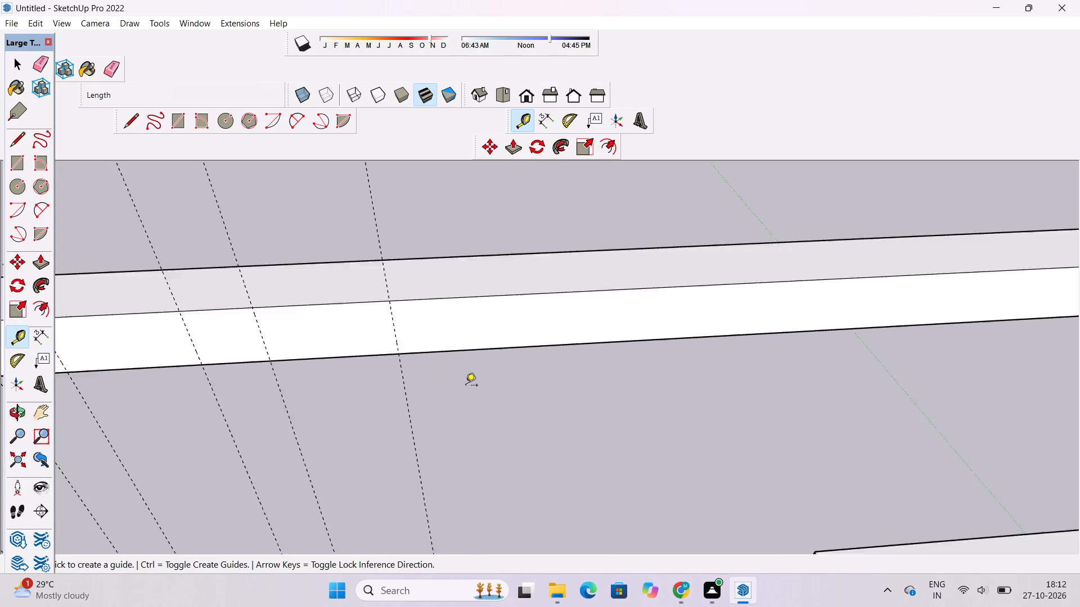
scroll(466, 386, down, 2)
scroll(424, 363, up, 3)
click(421, 357)
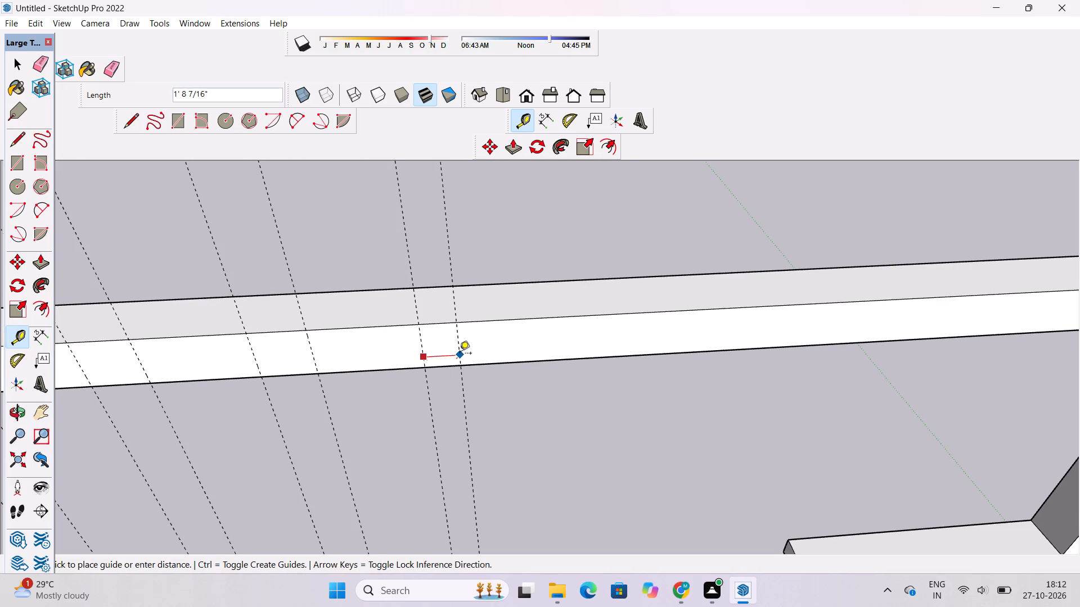
text(2.6')
key(Return)
Add a ninth guide on the front beam's inner face, 5' beyond the eighth one.
scroll(459, 365, down, 2)
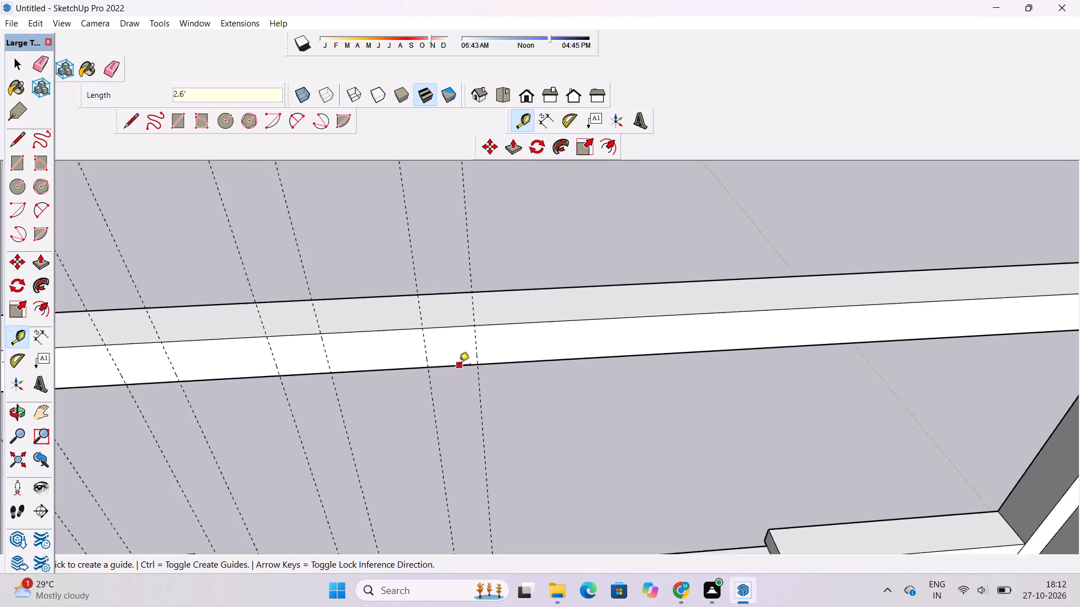
scroll(459, 365, down, 3)
scroll(484, 343, up, 10)
click(443, 342)
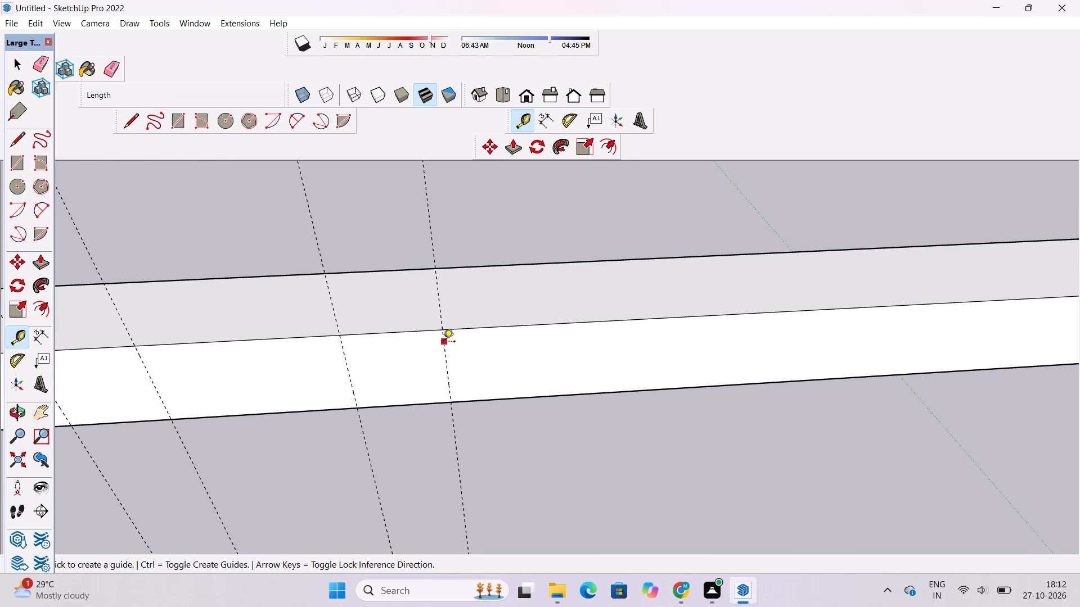
scroll(443, 342, down, 3)
text(5')
key(Return)
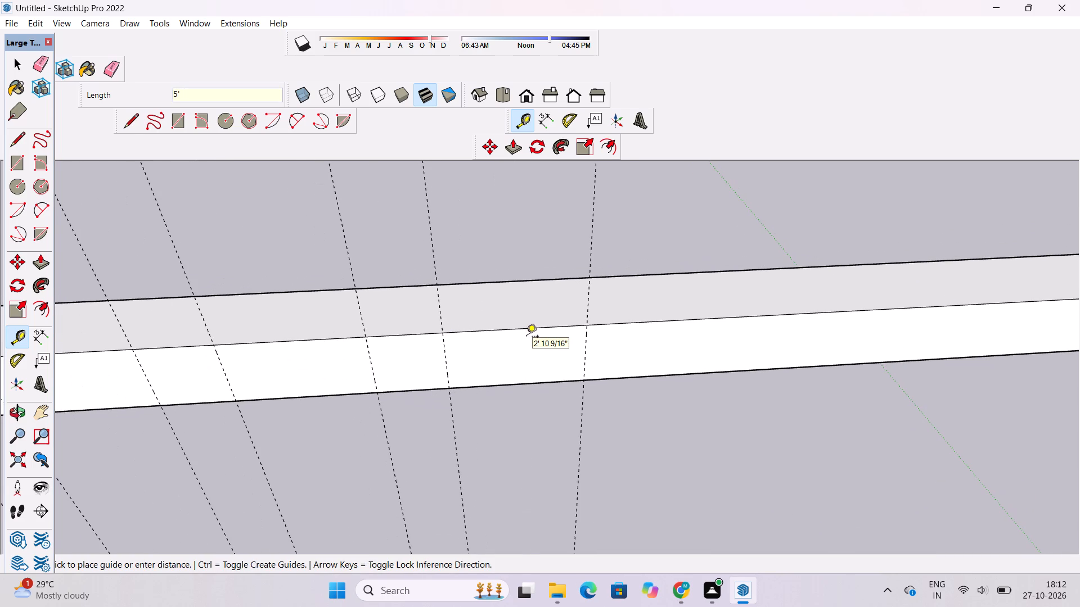
Add a tenth guide on the front beam's inner face, 2.6' beyond the ninth one.
scroll(403, 382, down, 4)
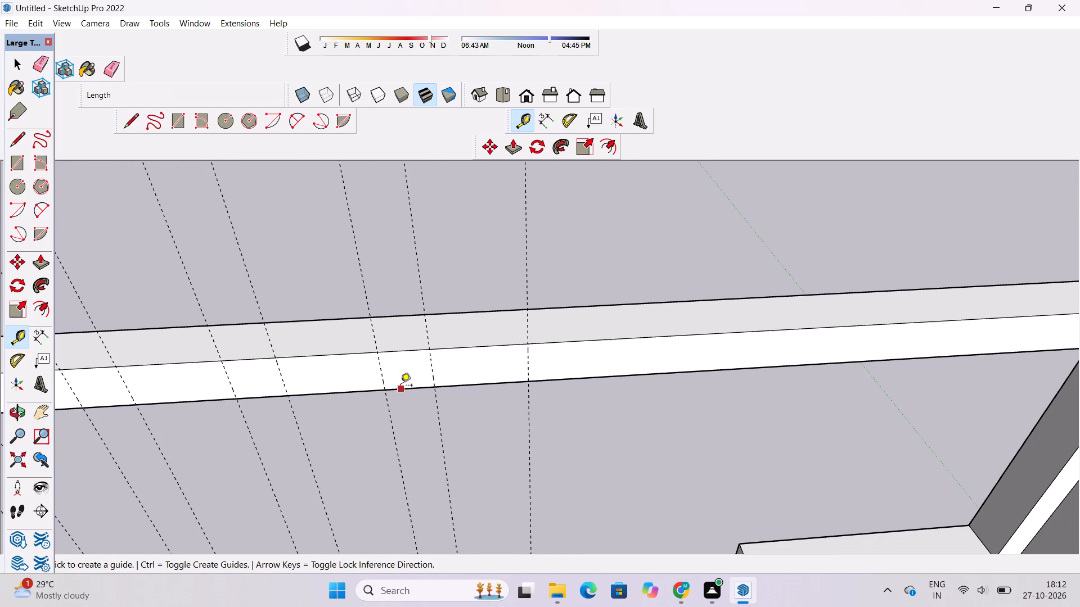
scroll(400, 386, down, 7)
scroll(448, 399, up, 9)
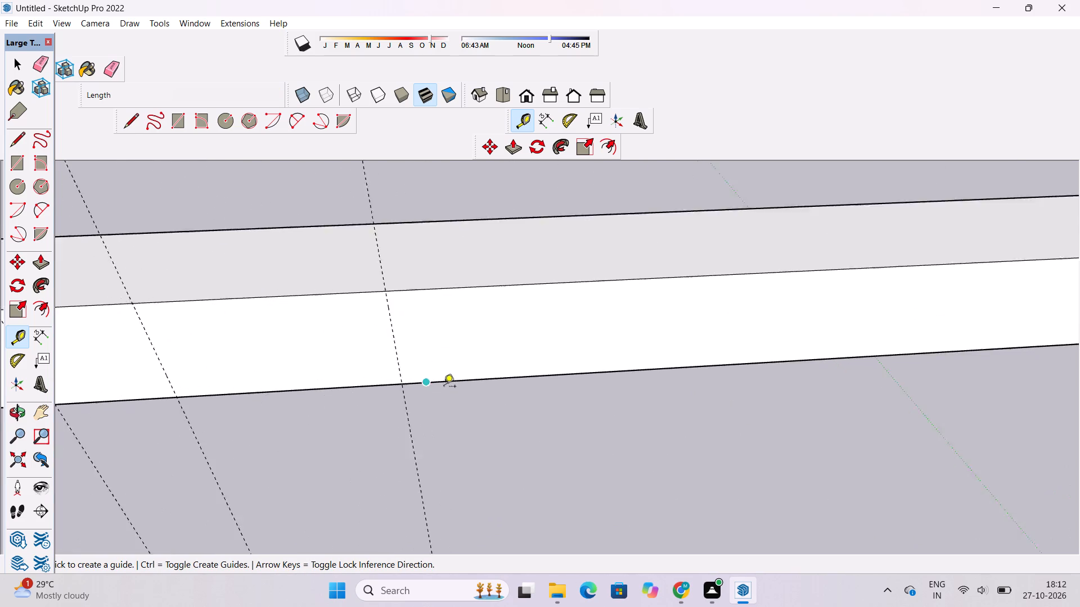
scroll(444, 387, up, 2)
click(359, 348)
scroll(528, 333, down, 5)
scroll(601, 323, down, 4)
text(2.6)
key(apostrophe)
key(Return)
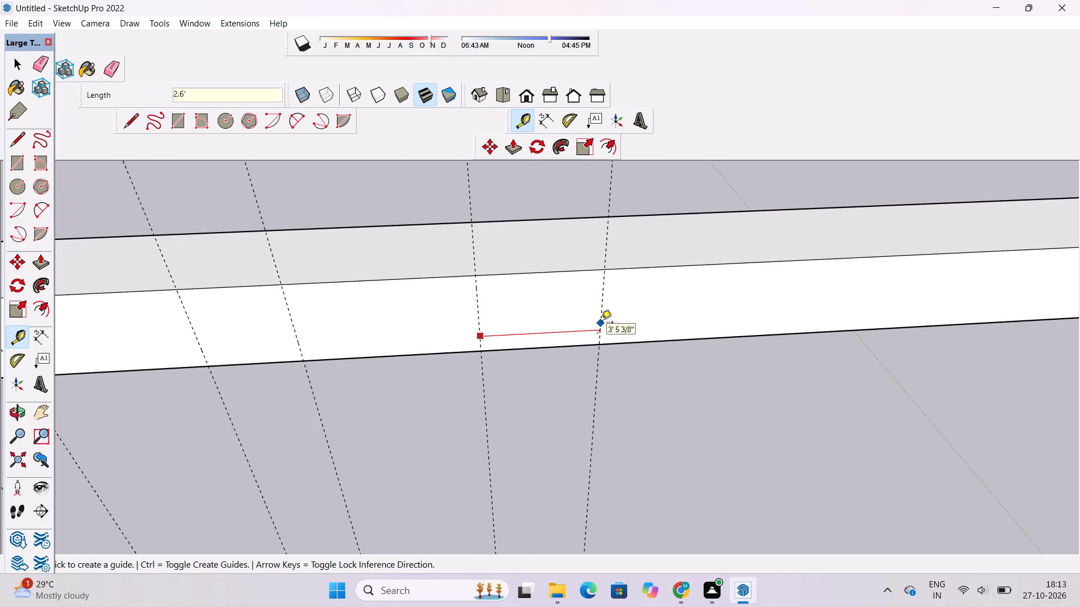
Add an eleventh guide on the front beam's inner face, 5' beyond the tenth one.
scroll(469, 401, down, 9)
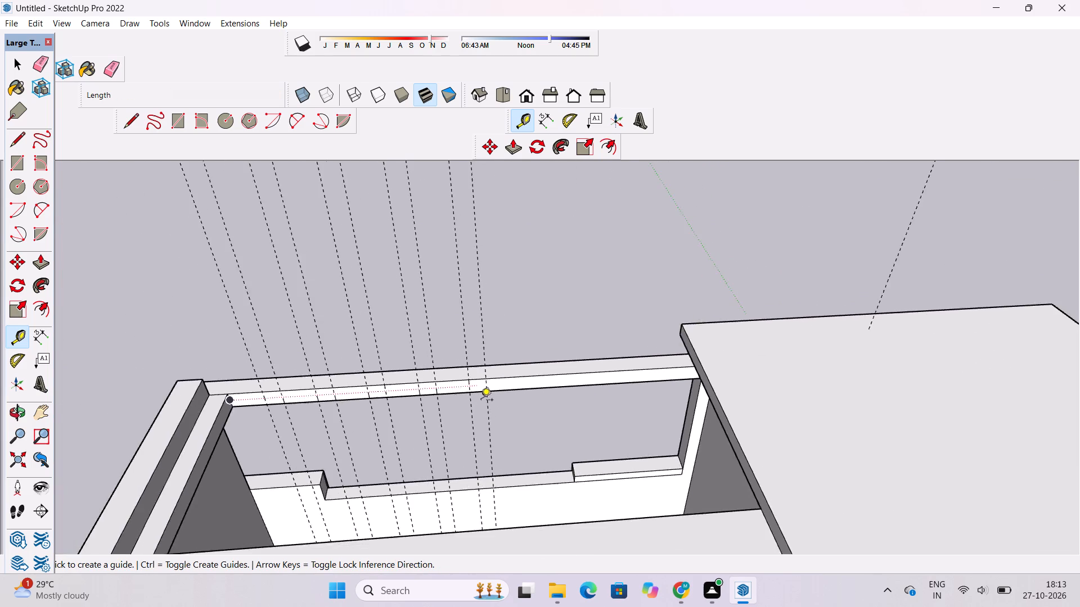
scroll(481, 401, up, 9)
scroll(488, 373, down, 4)
scroll(495, 350, up, 3)
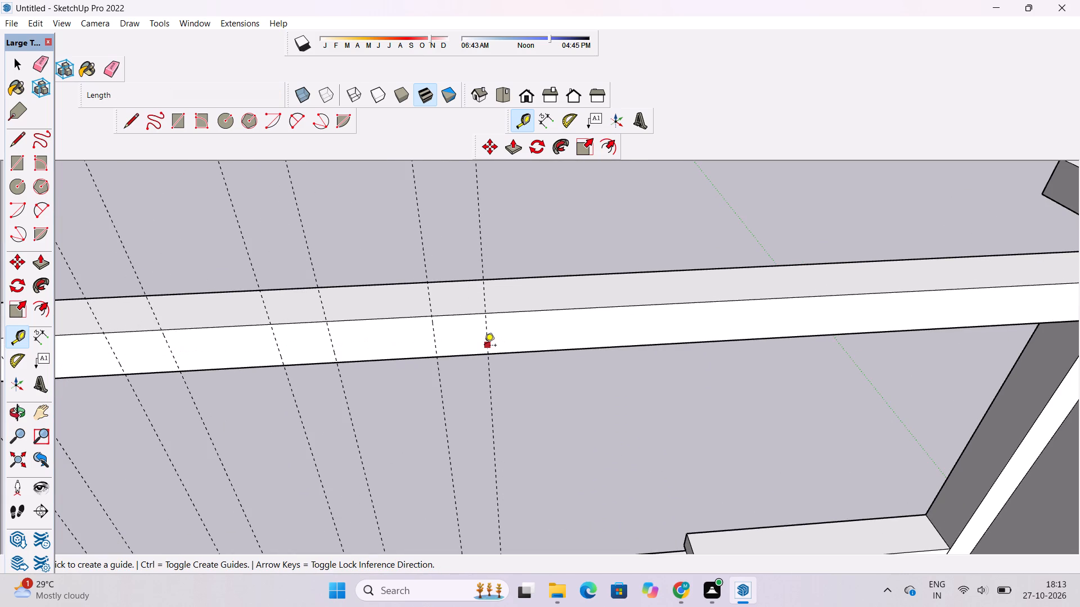
click(488, 346)
scroll(489, 346, down, 4)
text(5')
key(Return)
Add a twelfth guide on the front beam's inner face, 2.6' beyond the eleventh one.
scroll(498, 370, down, 6)
scroll(562, 365, up, 6)
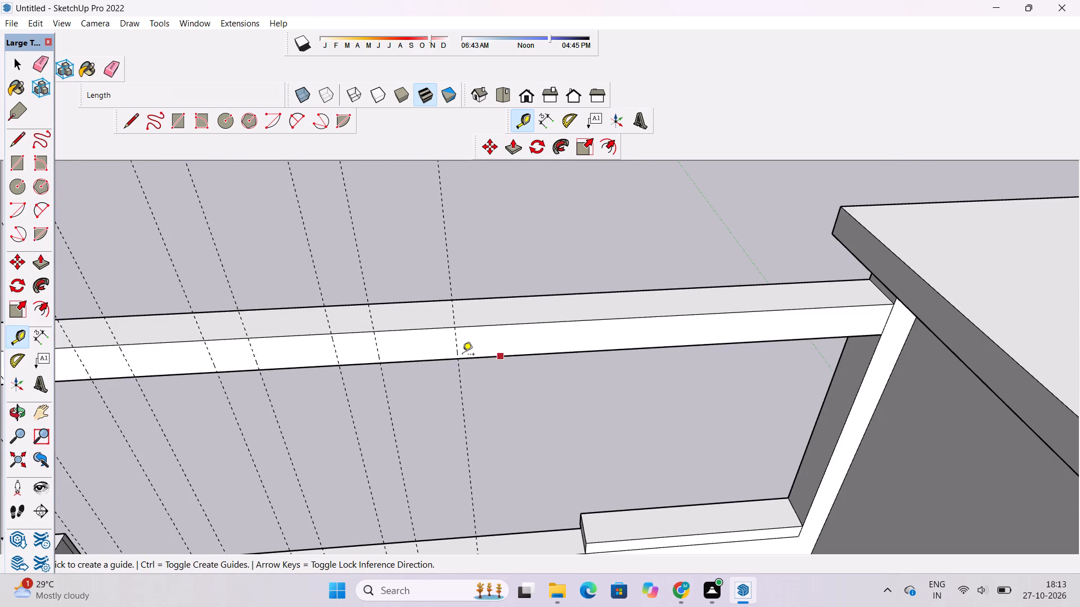
click(456, 354)
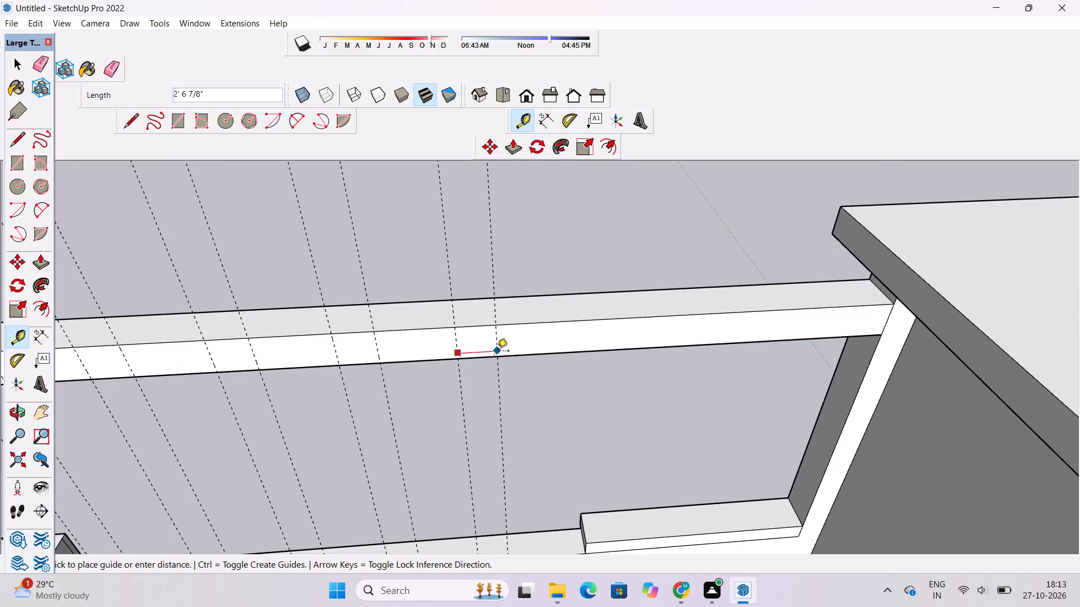
text(2.6)
key(apostrophe)
key(Return)
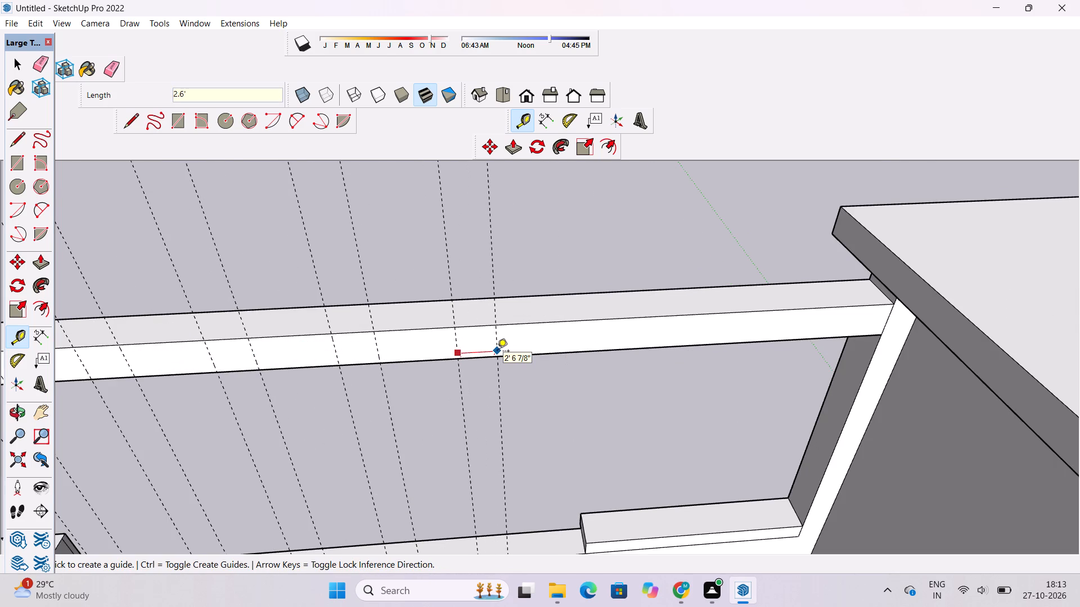
Add a thirteenth guide on the front beam's inner face, 5' beyond the twelfth one.
scroll(495, 352, down, 3)
scroll(404, 341, down, 5)
scroll(459, 350, up, 5)
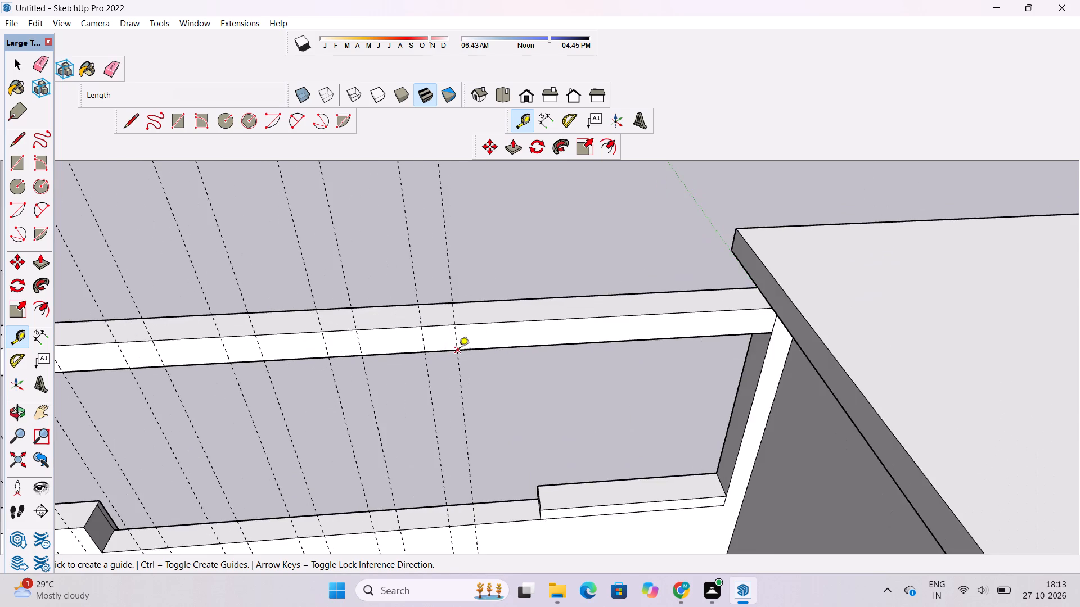
scroll(463, 350, up, 5)
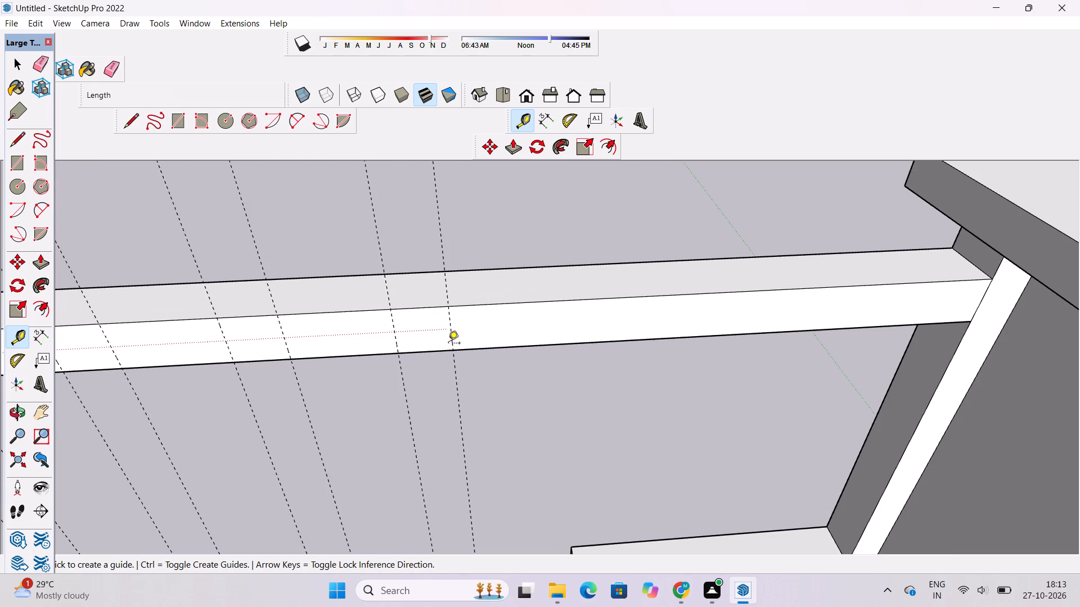
scroll(448, 351, up, 5)
scroll(395, 350, down, 3)
scroll(450, 343, up, 5)
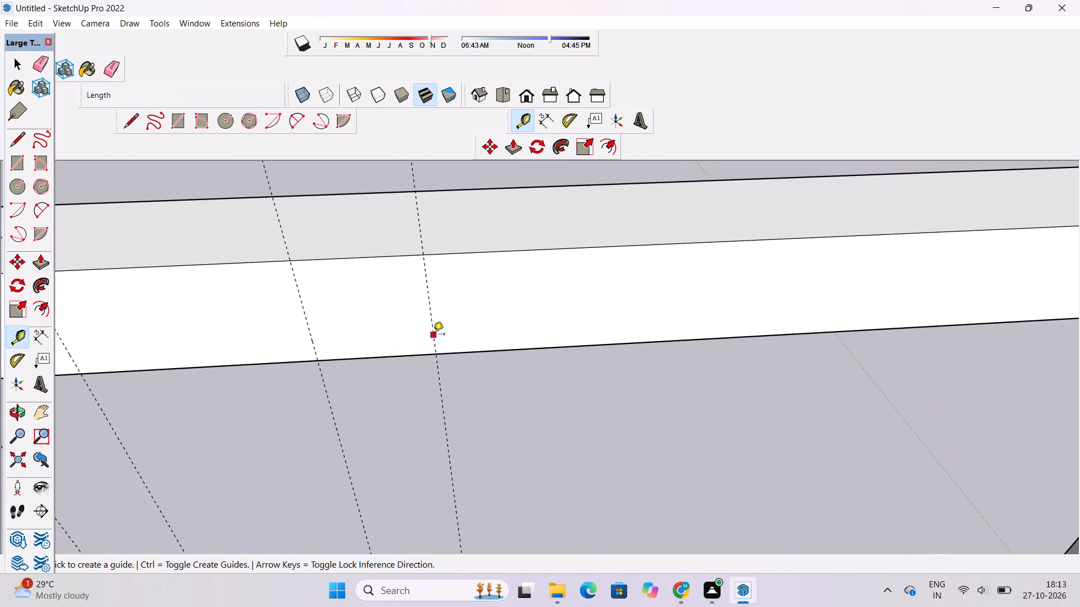
click(433, 335)
scroll(433, 334, down, 8)
scroll(519, 330, down, 2)
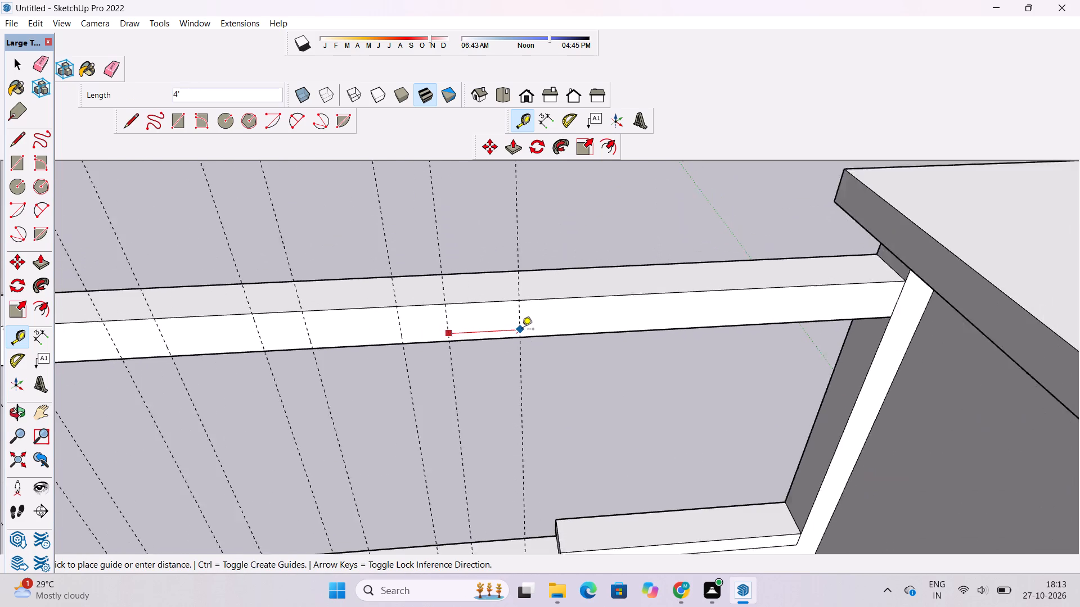
scroll(522, 330, down, 1)
text(5')
key(Return)
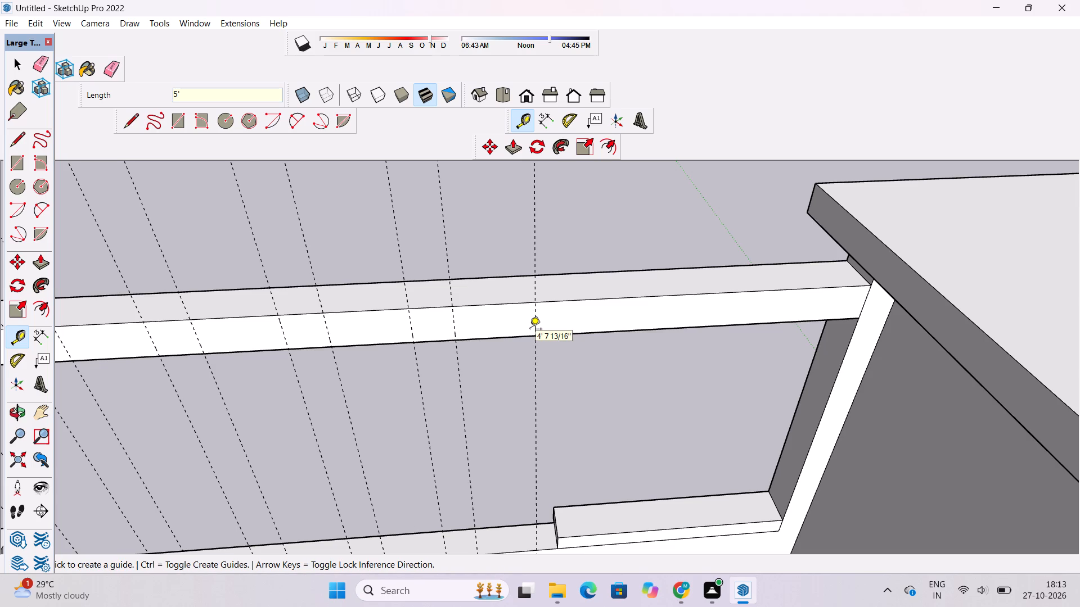
Add a fourteenth guide on the front beam's inner face, 2.6' beyond the thirteenth one.
scroll(530, 333, down, 4)
scroll(529, 336, up, 10)
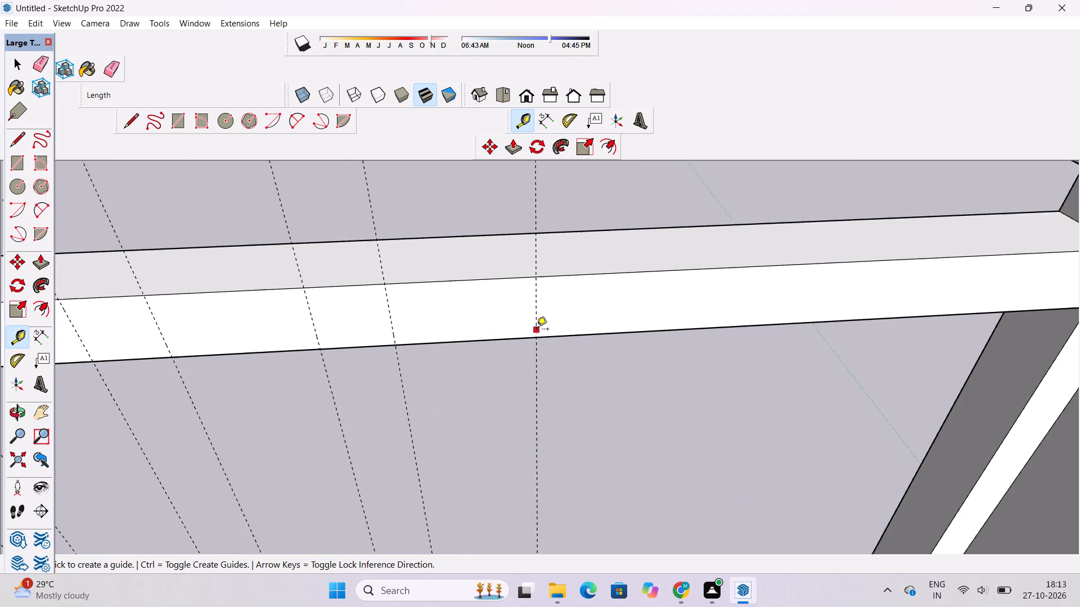
scroll(537, 330, up, 4)
click(537, 320)
text(2.6')
key(Return)
Add a fifteenth guide on the front beam's inner face, 5' beyond the fourteenth one.
scroll(641, 305, down, 13)
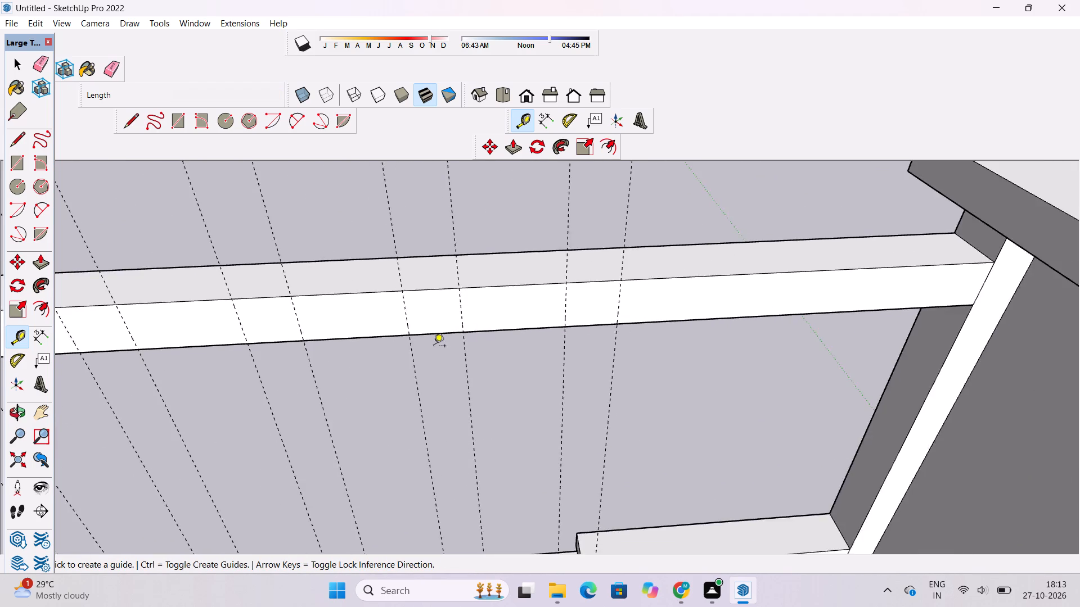
scroll(434, 347, down, 1)
scroll(527, 342, up, 14)
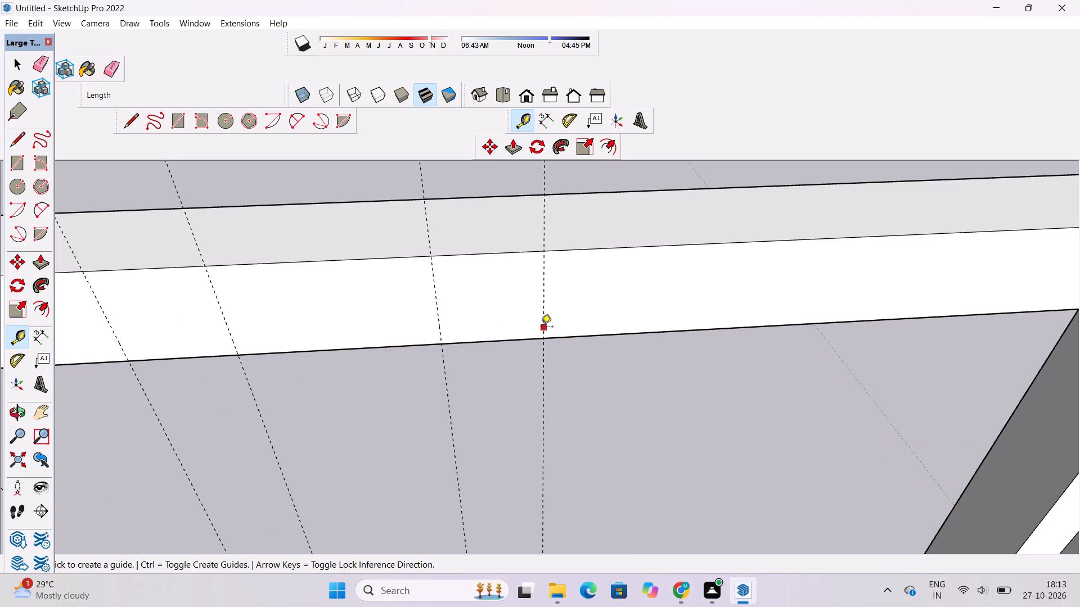
click(541, 328)
scroll(579, 346, down, 9)
scroll(589, 340, up, 4)
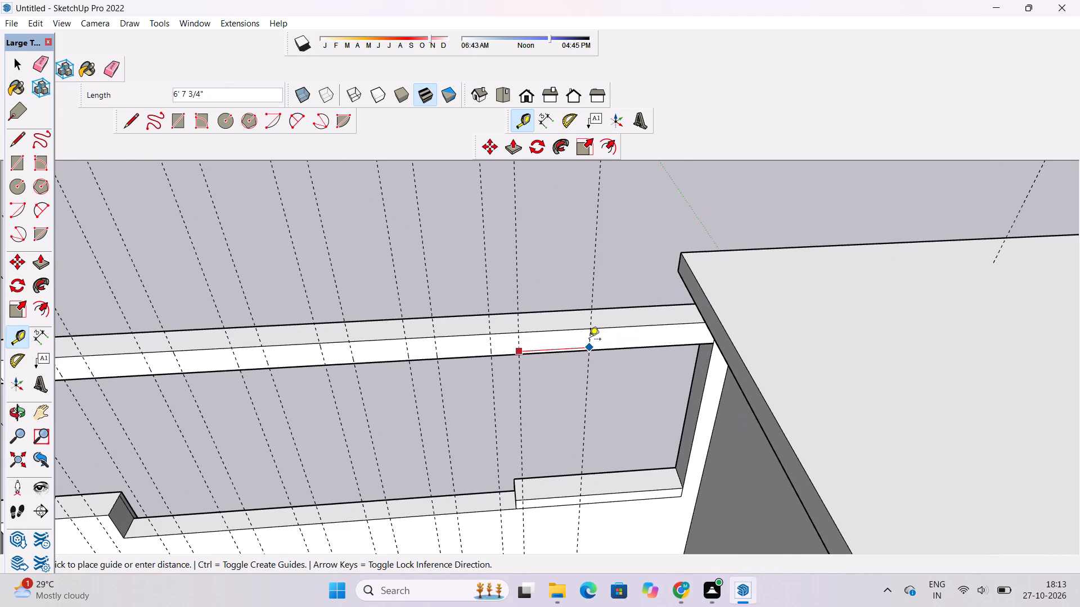
text(5')
key(Return)
Add a sixteenth guide on the front beam's inner face, 2.6' beyond the fifteenth one.
scroll(589, 343, down, 2)
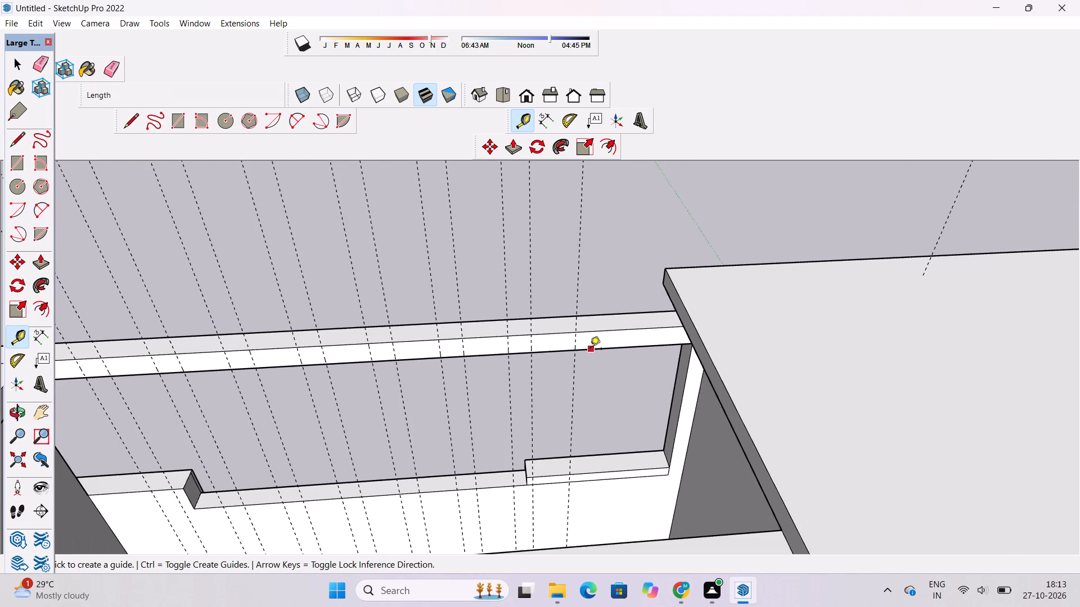
scroll(578, 356, up, 6)
click(566, 282)
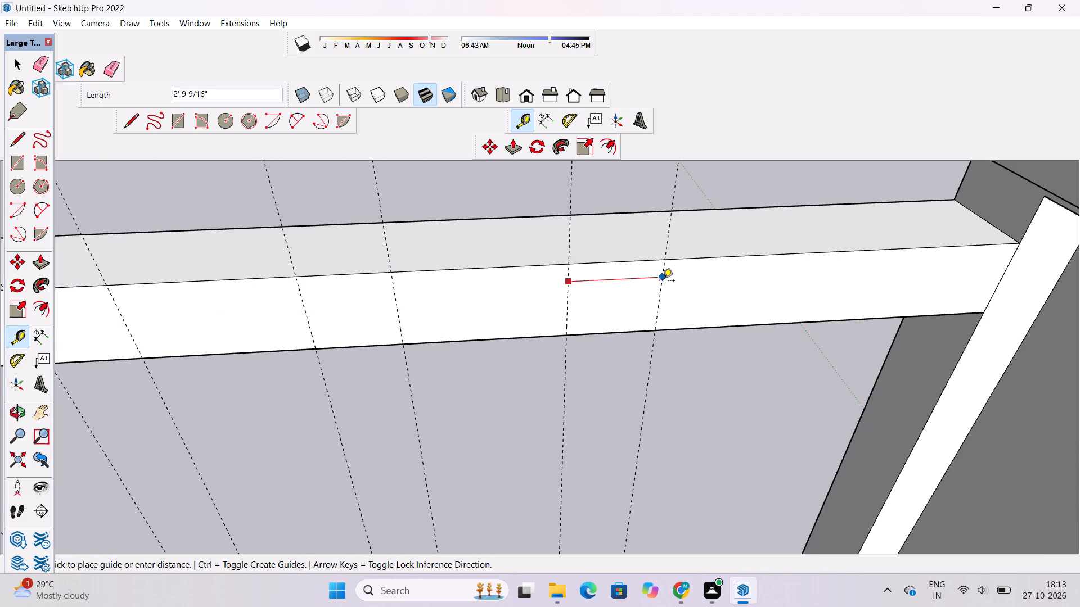
text(2.6')
key(Return)
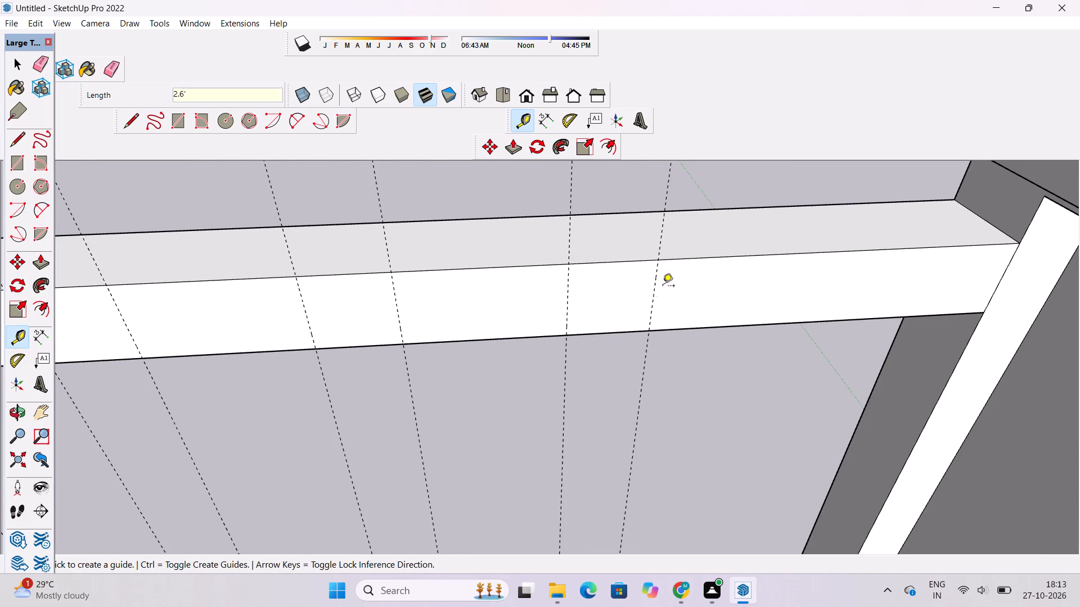
Add a seventeenth guide on the front beam's inner face, 5' beyond the sixteenth one.
click(656, 275)
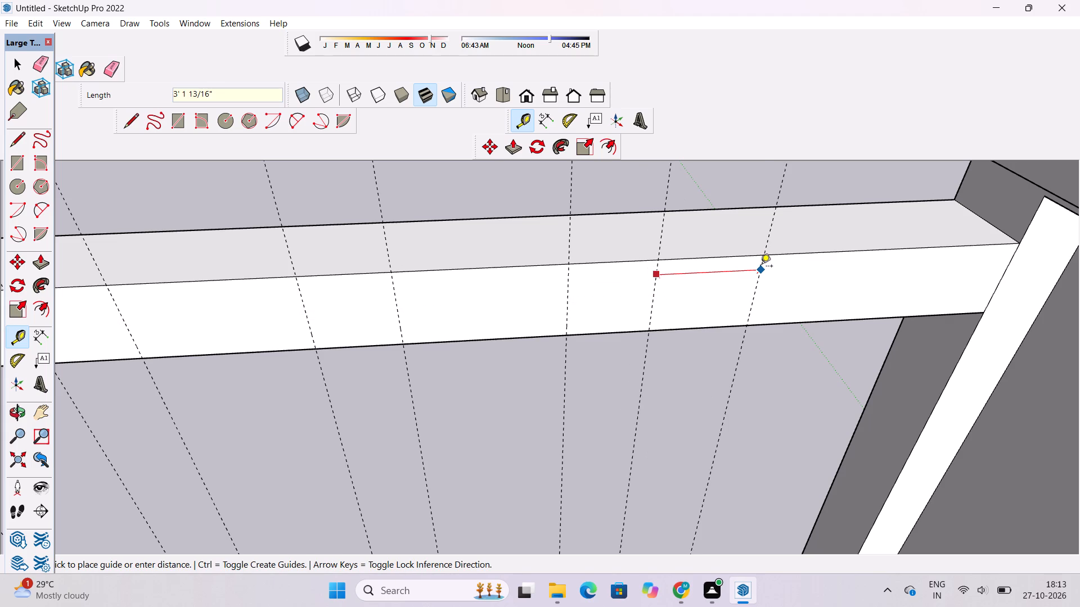
text(5')
key(Return)
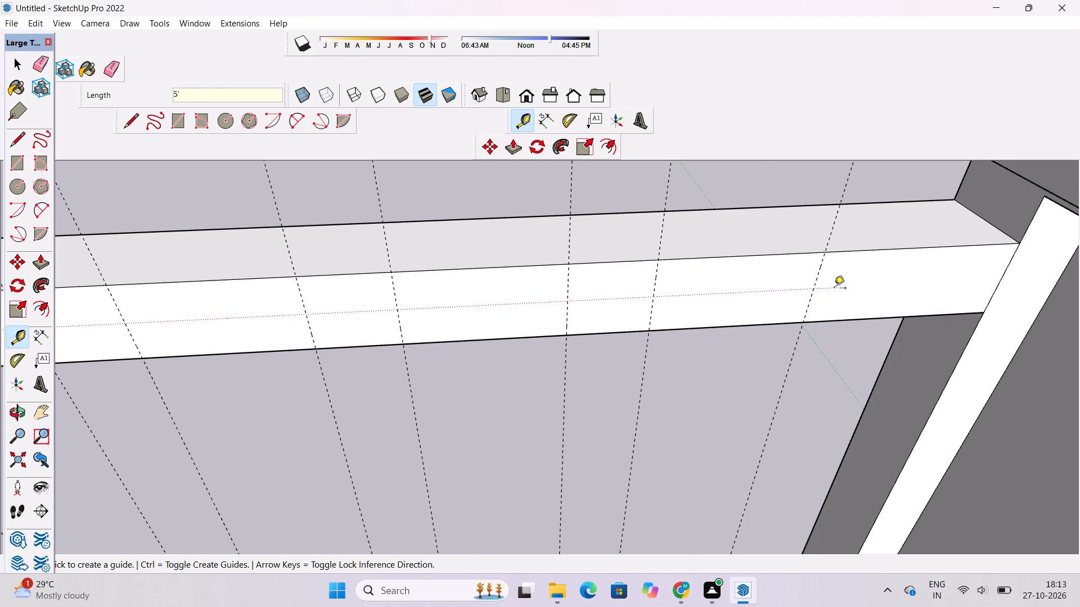
Add an eighteenth guide on the front beam's inner face, 2.6' beyond the seventeenth one.
click(822, 260)
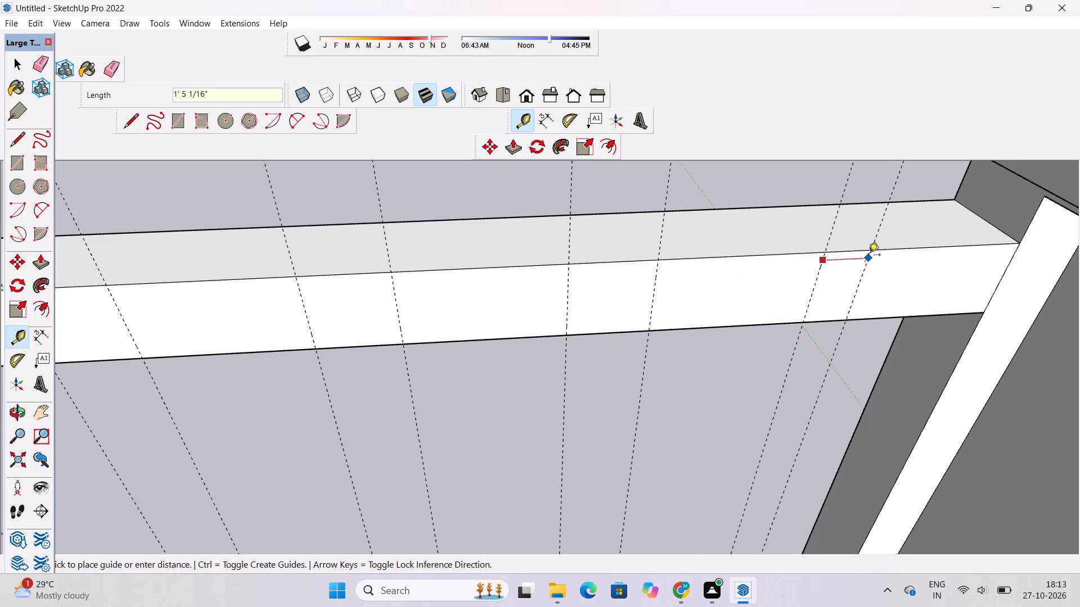
key(2)
text(.6')
key(Return)
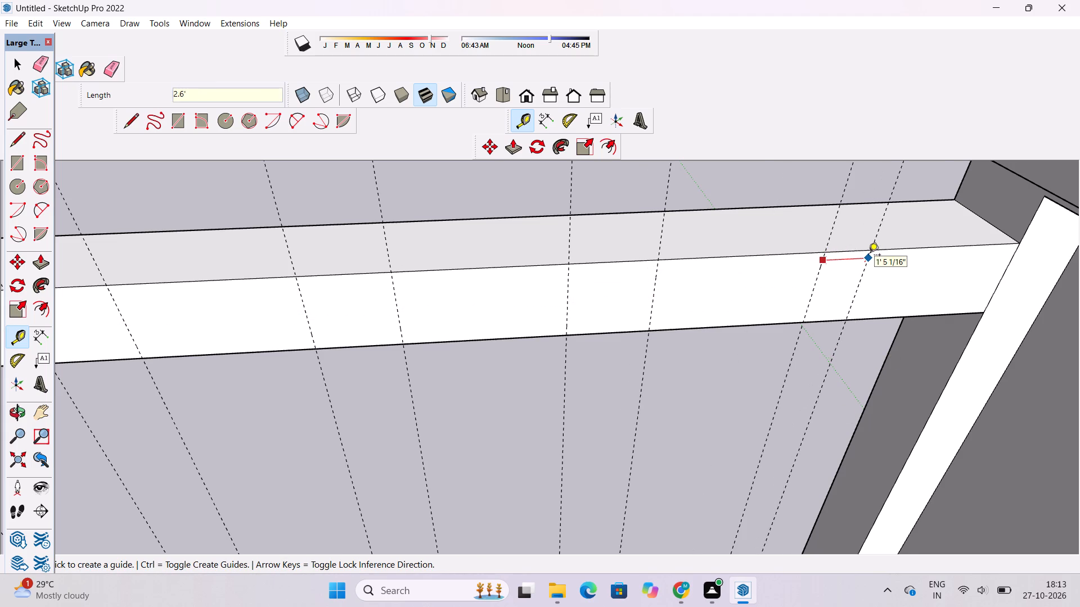
Draw a full-height rectangle on the front beam's inner face between the first and second guides.
scroll(868, 256, down, 14)
key(o)
drag(857, 318, 853, 288)
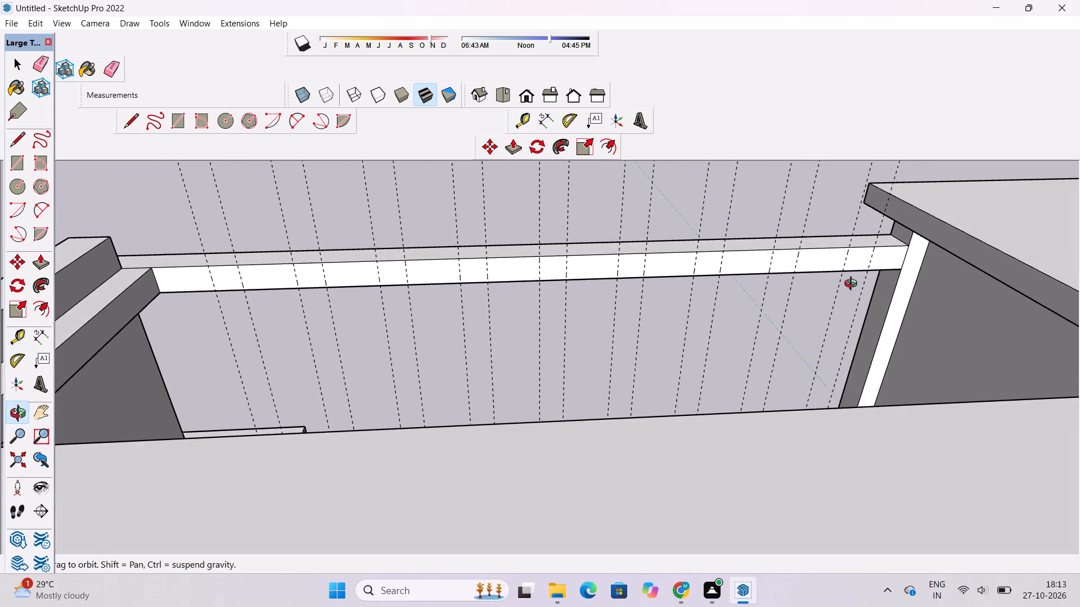
scroll(845, 293, down, 2)
shift+drag(706, 314, 791, 342)
drag(670, 333, 661, 341)
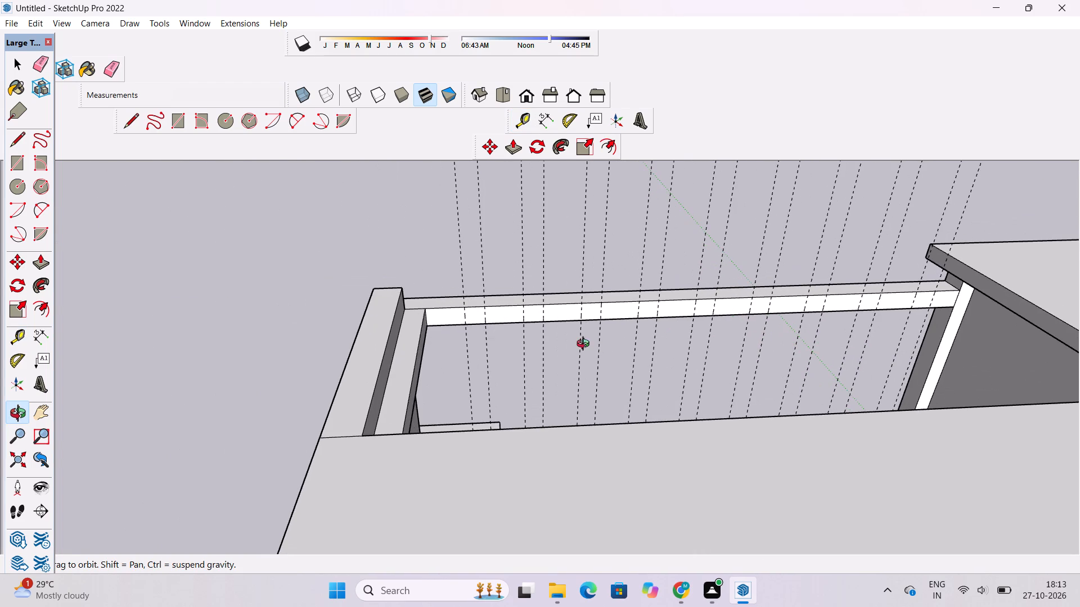
scroll(578, 340, up, 3)
scroll(406, 295, up, 4)
shift+drag(405, 296, 409, 310)
key(r)
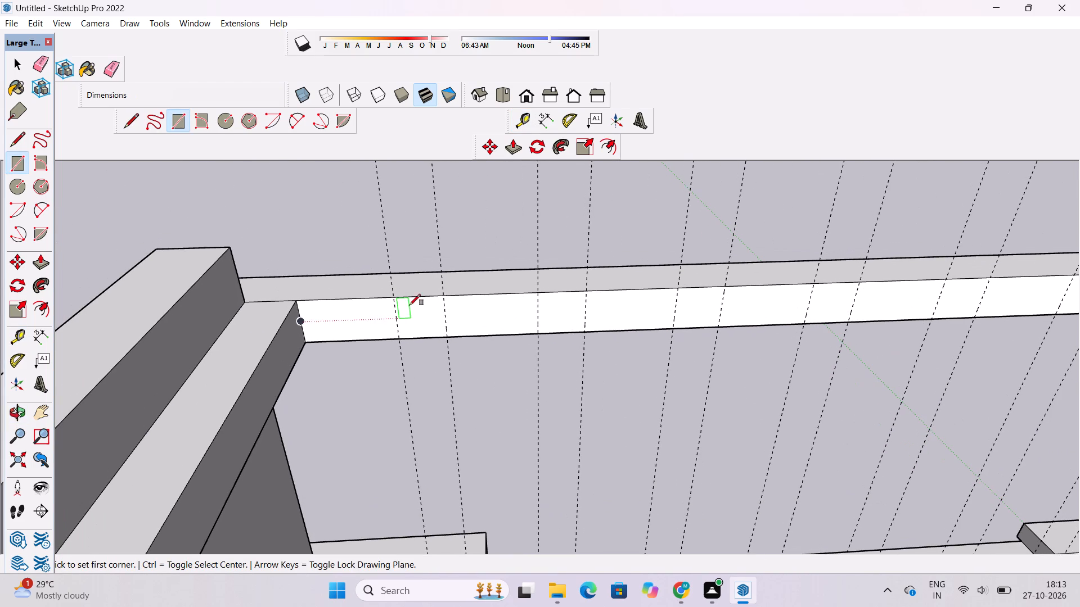
scroll(398, 314, up, 4)
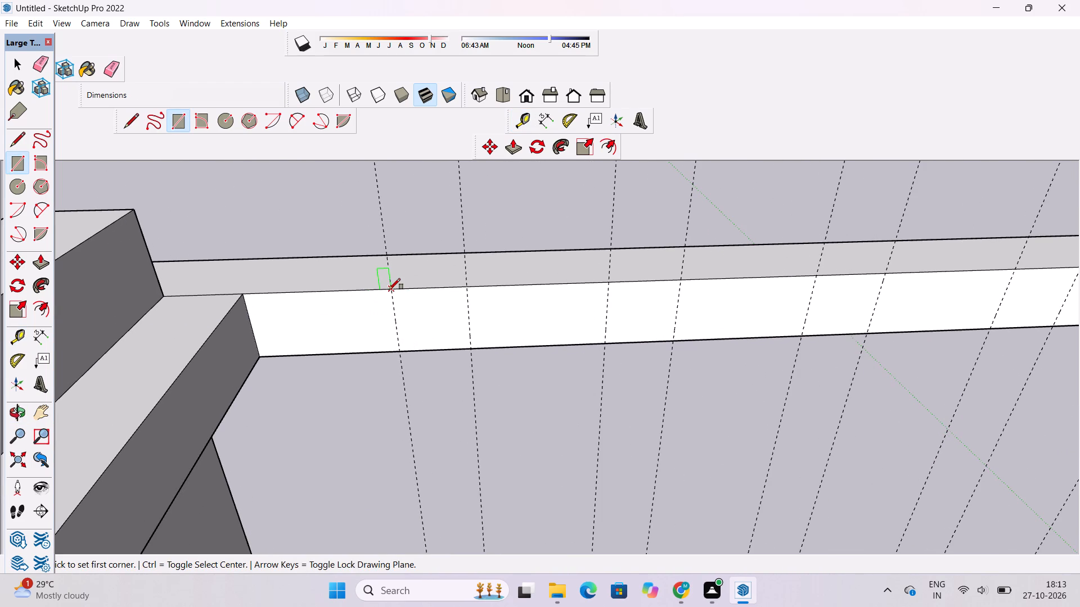
click(389, 289)
click(470, 346)
Draw a rectangle about 2' 7" by 2' 6" on the beam's inner face between the third and fourth guides.
scroll(331, 315, down, 2)
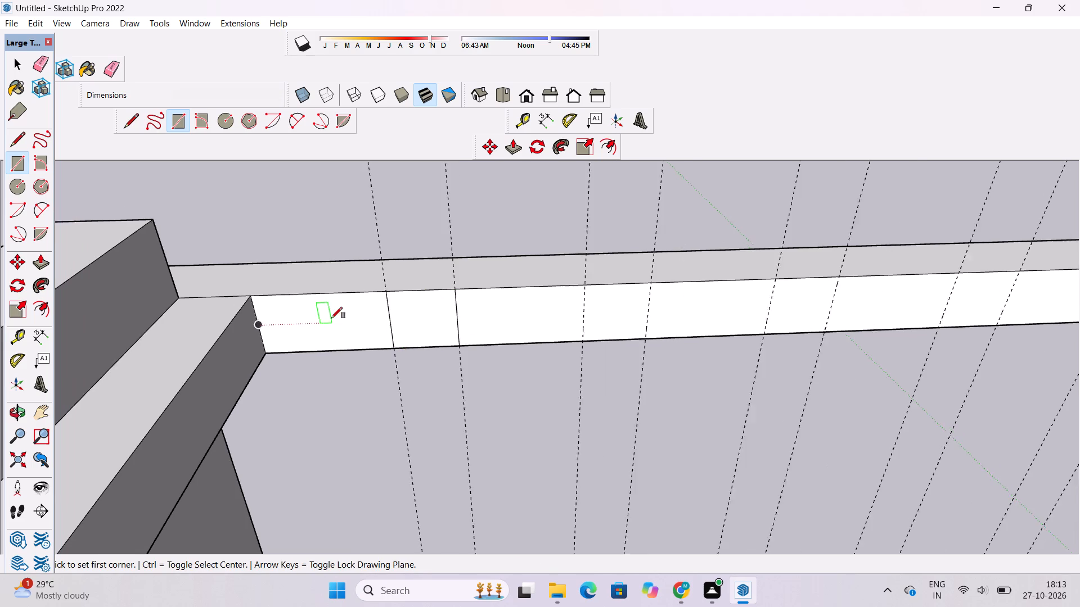
scroll(331, 318, down, 2)
scroll(512, 320, up, 8)
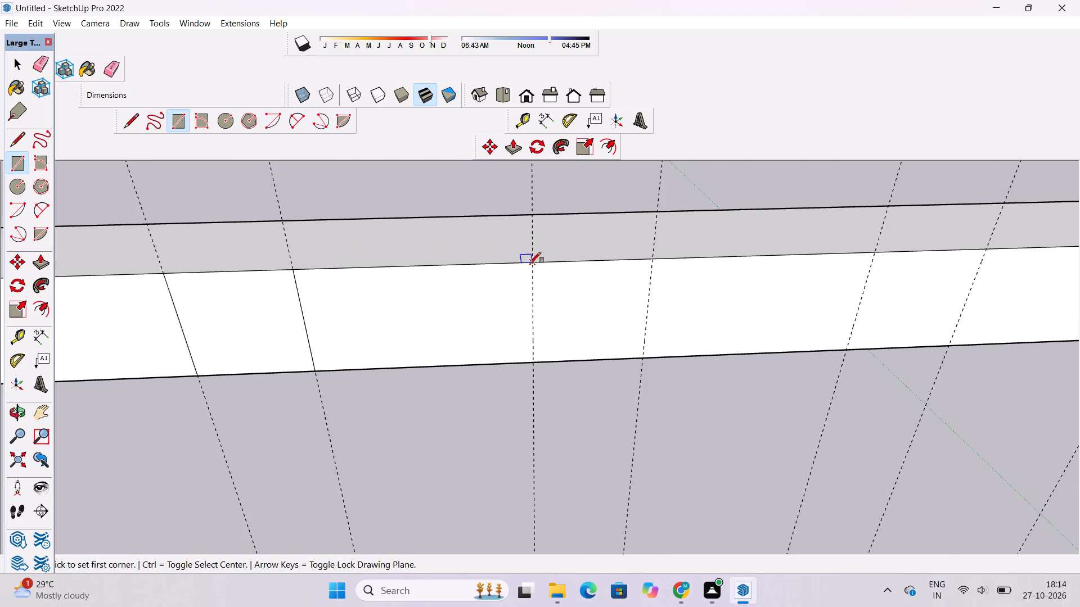
click(530, 264)
scroll(528, 266, down, 7)
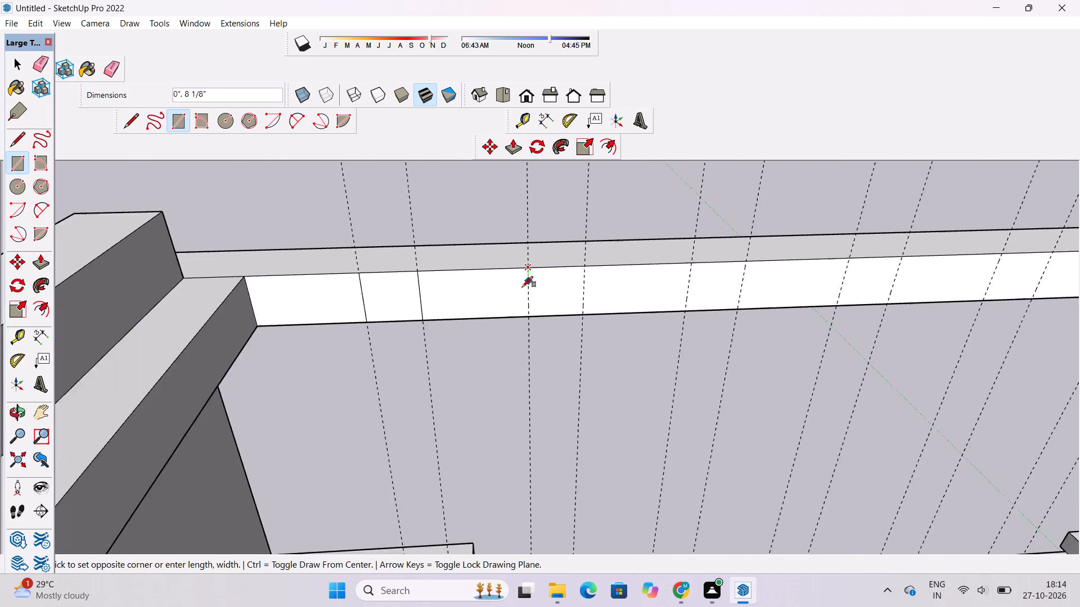
scroll(522, 287, down, 2)
scroll(559, 315, up, 4)
click(601, 310)
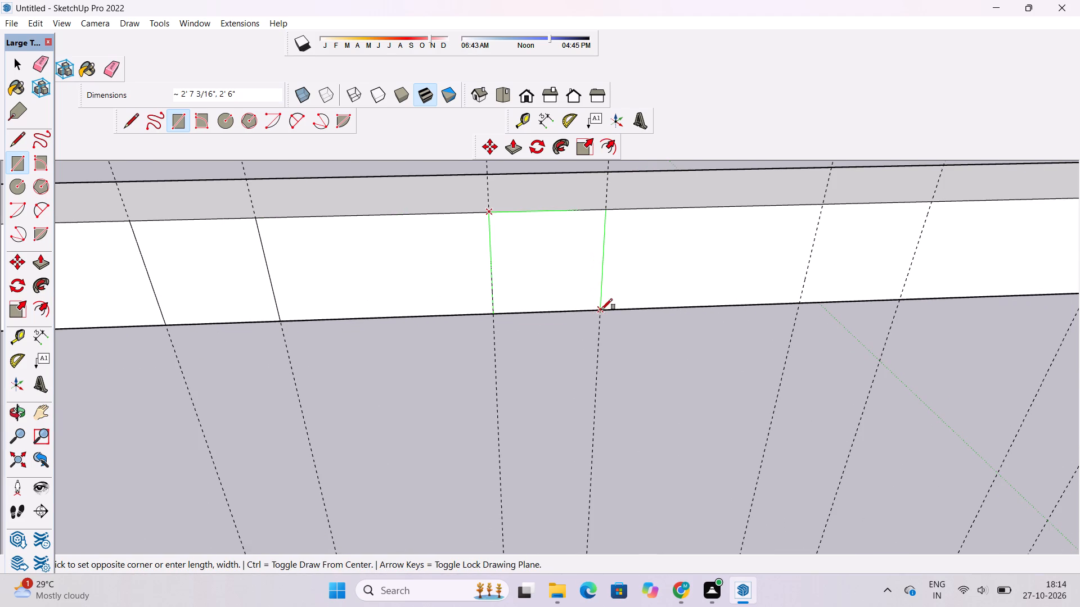
Draw a rectangle about 2' 7" by 2' 6" on the beam's inner face between the fifth and sixth guides.
scroll(499, 312, down, 8)
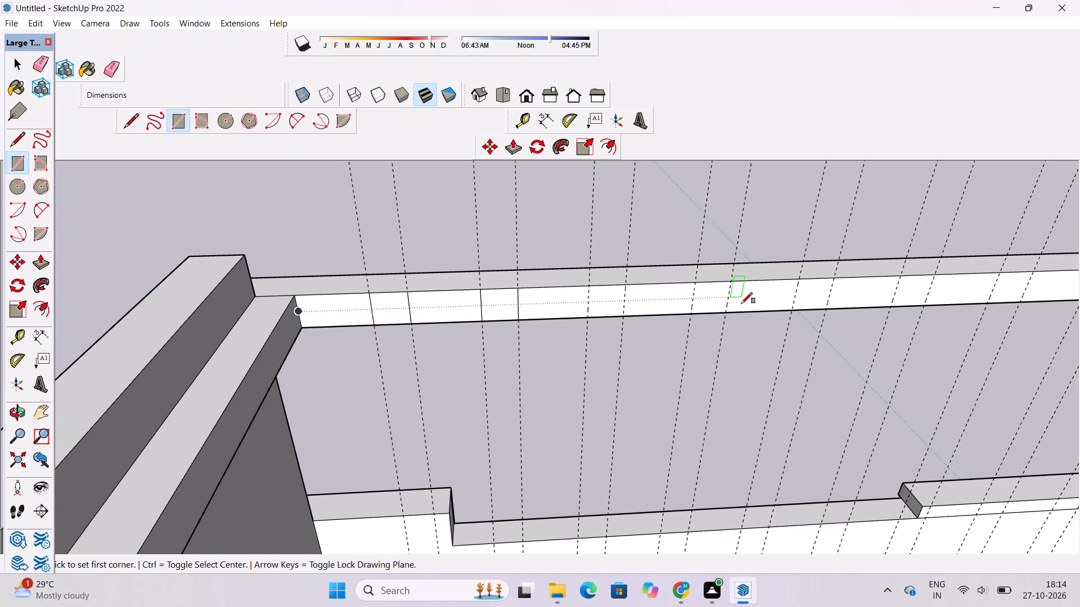
scroll(668, 282, up, 3)
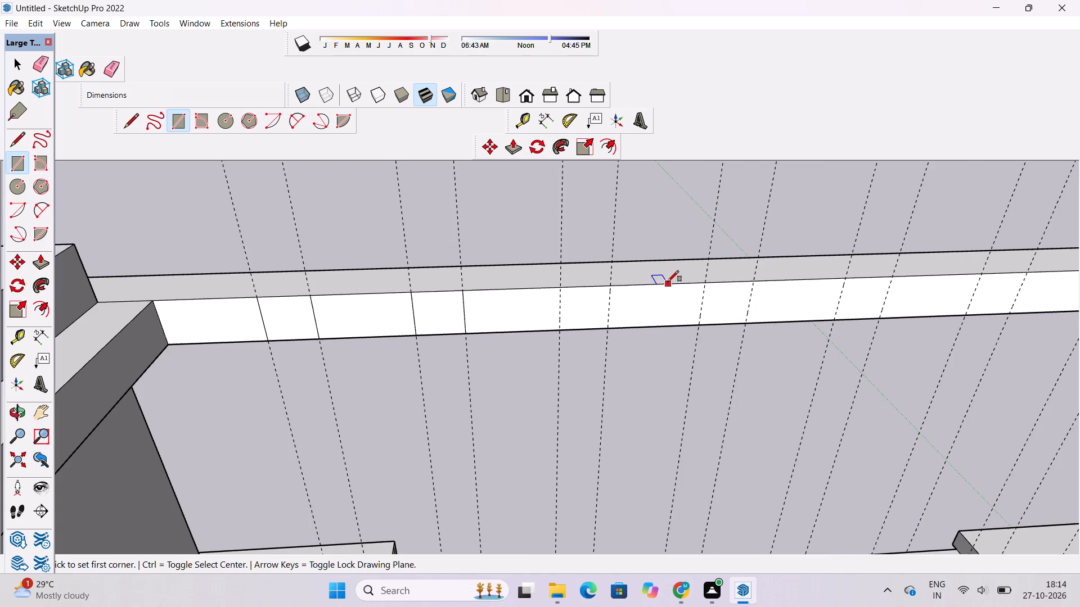
scroll(647, 282, up, 4)
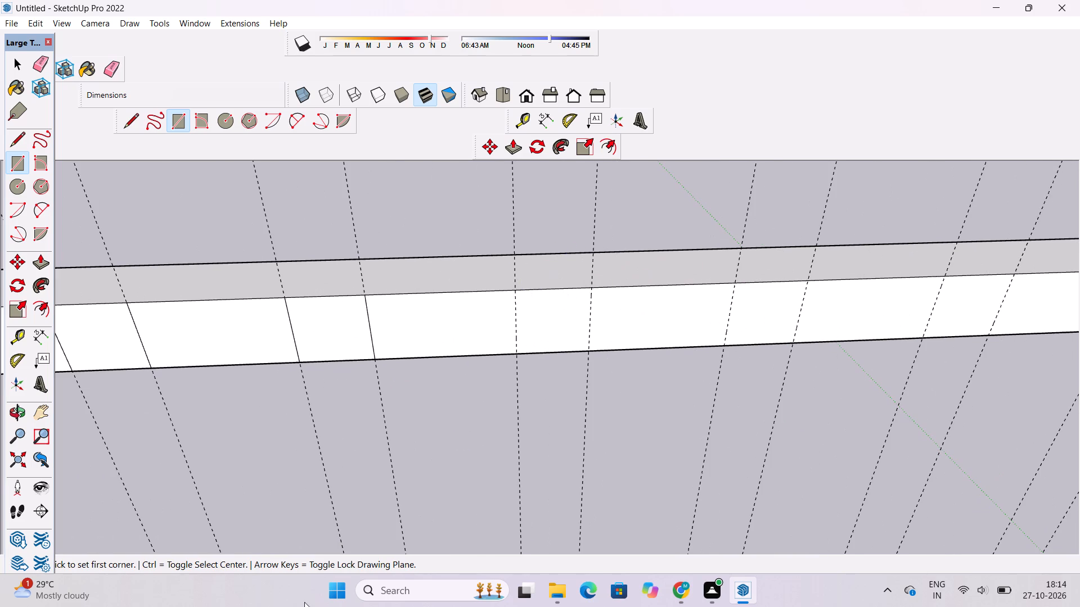
scroll(488, 279, down, 7)
scroll(533, 303, up, 10)
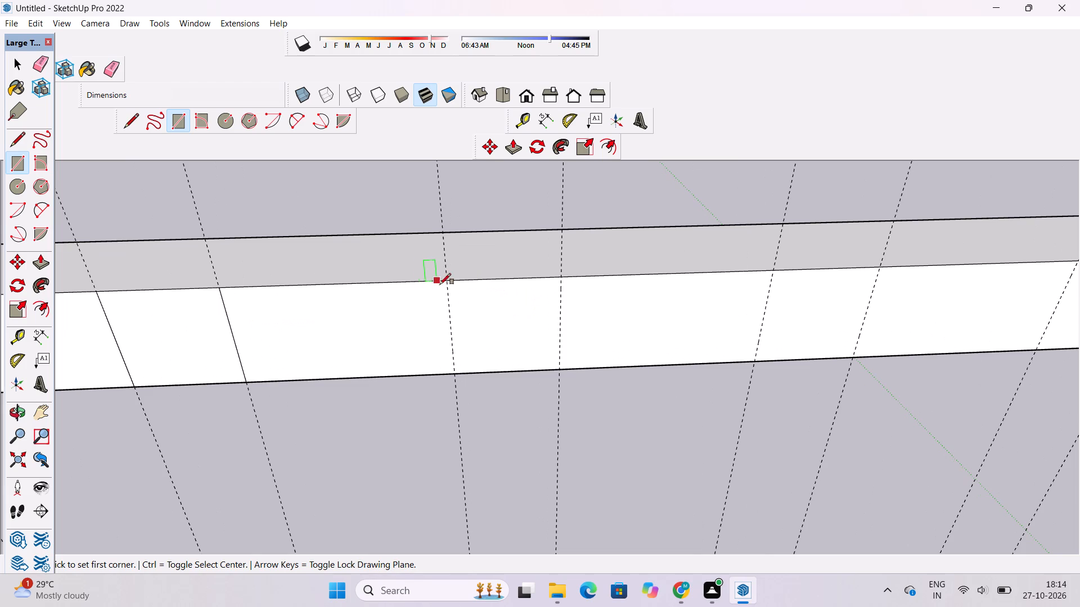
click(446, 280)
scroll(447, 281, down, 3)
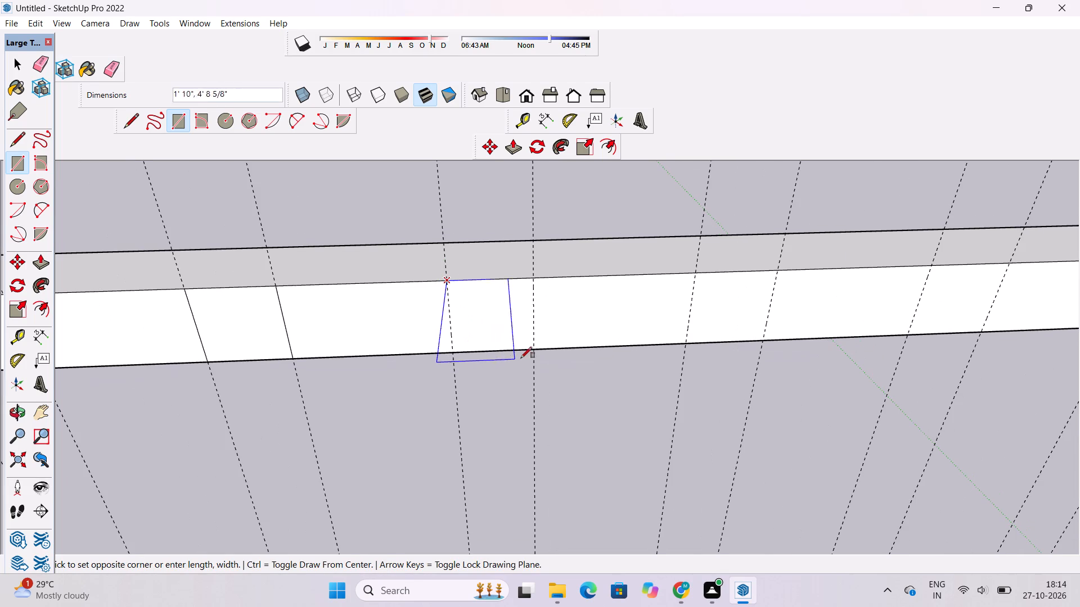
click(533, 351)
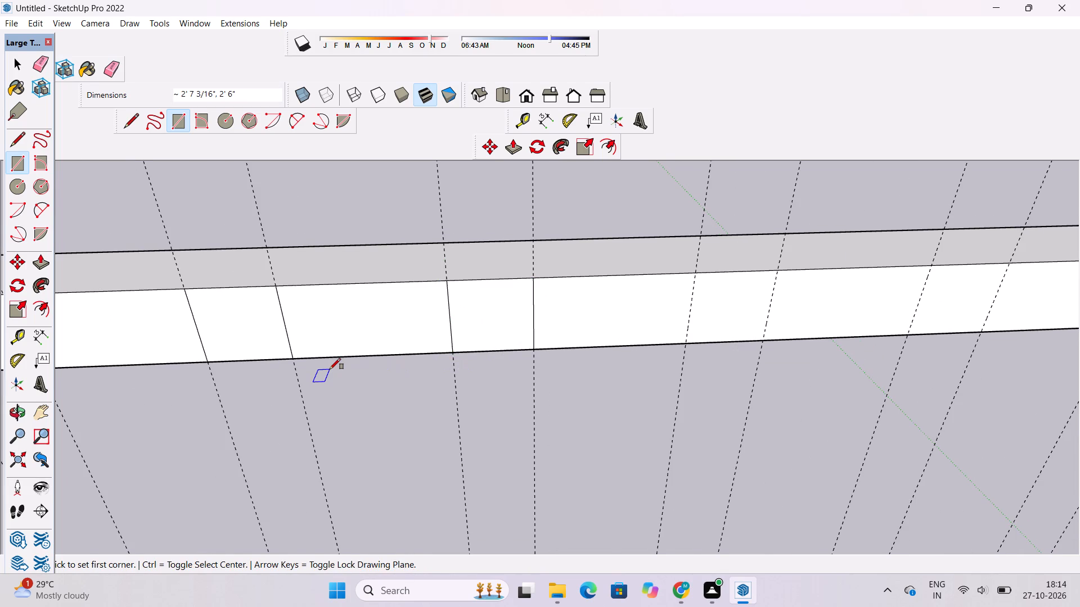
Draw two more full-height rectangles on the beam's inner face, between guides seven and eight and between guides nine and ten.
scroll(330, 369, down, 3)
scroll(540, 323, up, 8)
click(474, 320)
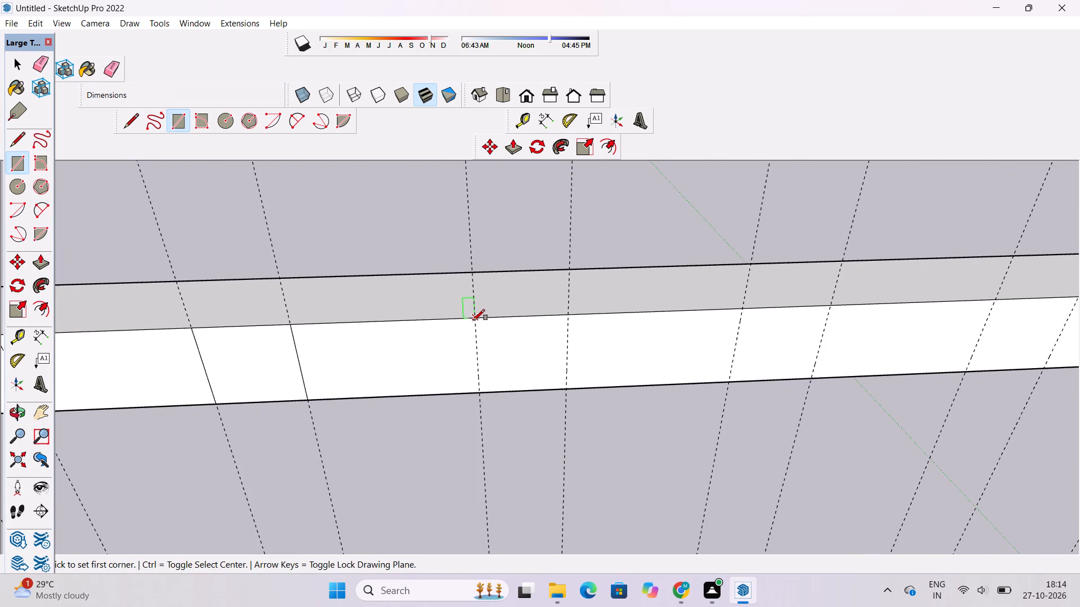
click(568, 389)
scroll(368, 385, down, 6)
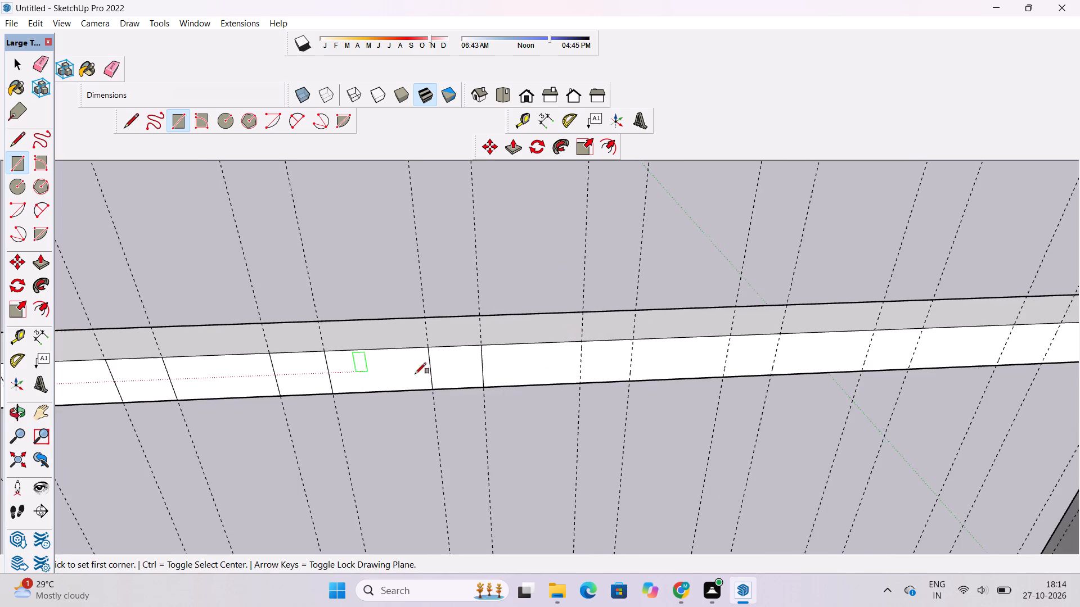
scroll(626, 349, up, 4)
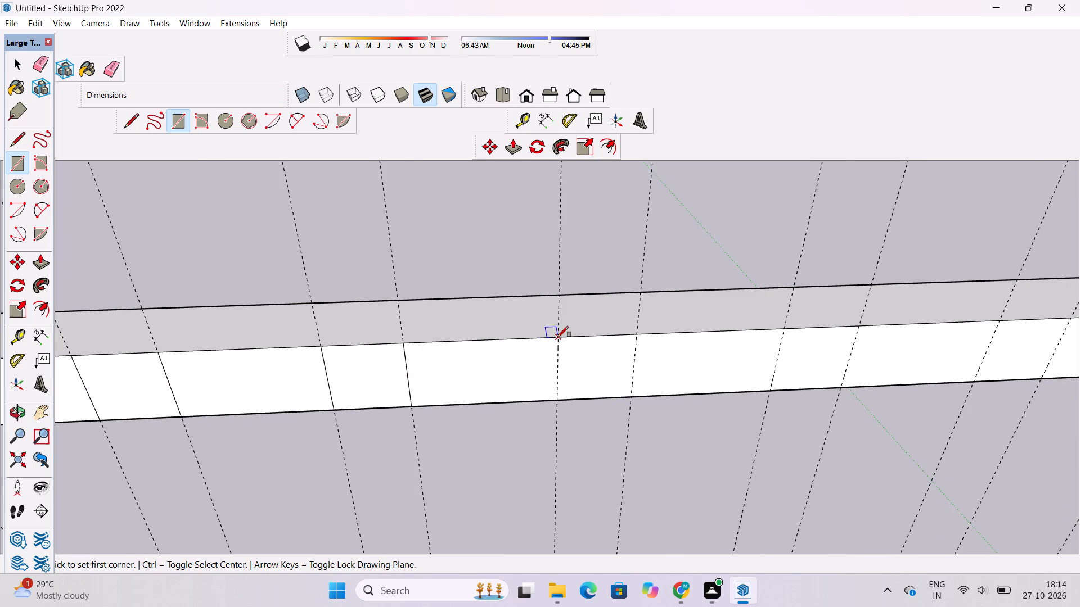
click(557, 337)
click(630, 396)
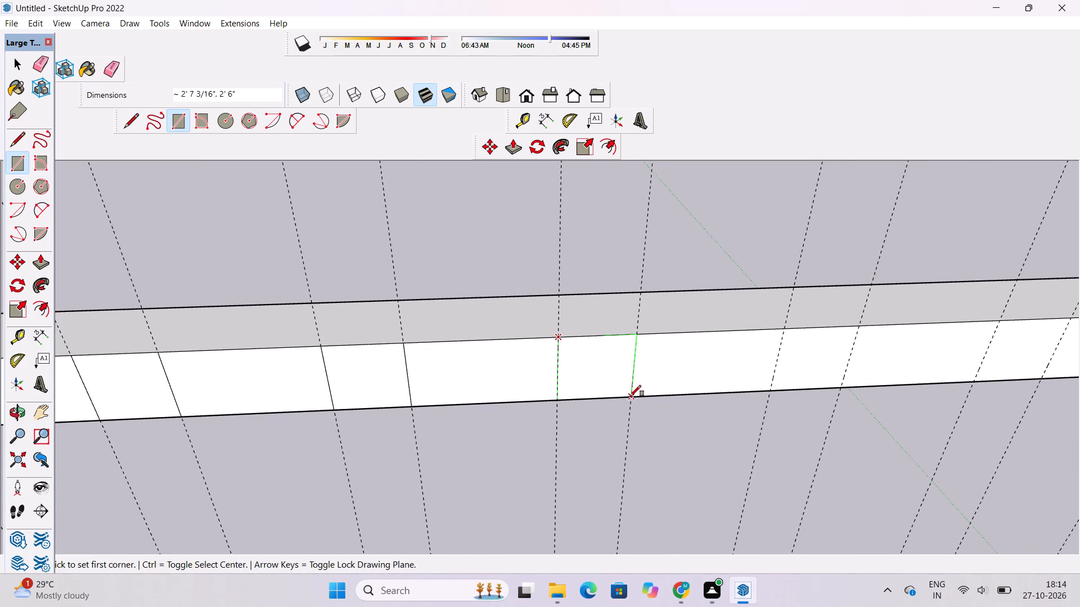
Draw a rectangle about 2' 7" by 2' 6" on the beam's inner face between the eleventh and twelfth guides.
scroll(399, 403, down, 5)
scroll(641, 397, up, 3)
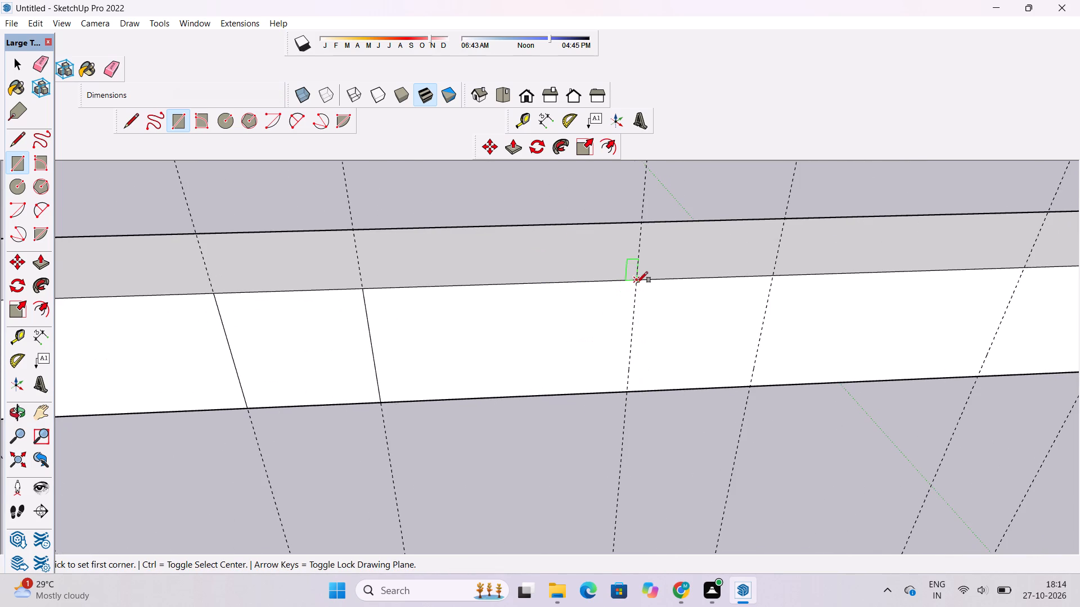
click(637, 282)
scroll(322, 346, down, 7)
scroll(479, 388, up, 4)
scroll(321, 434, down, 6)
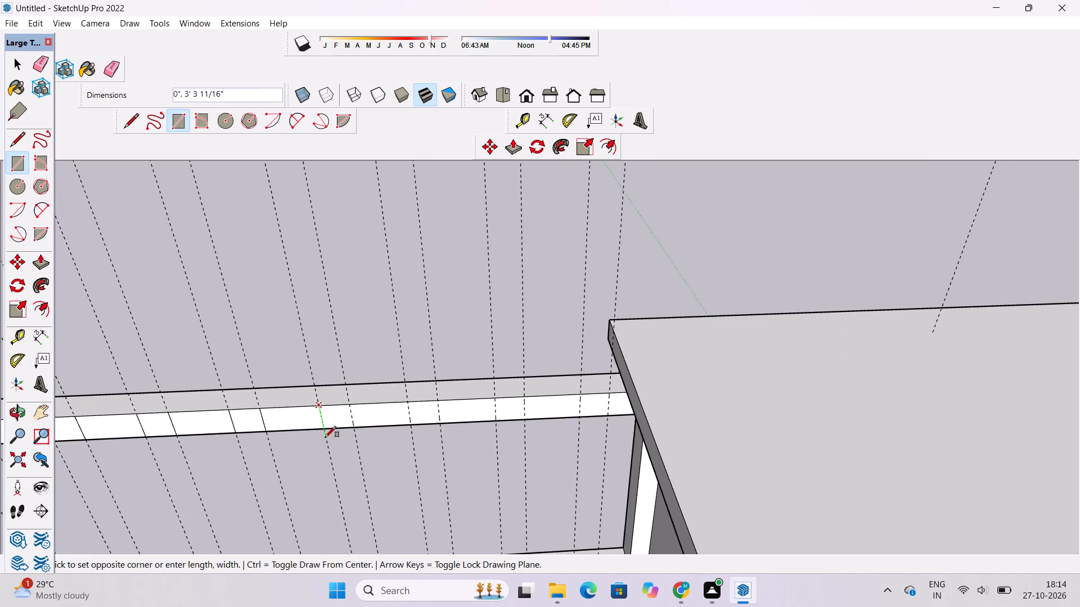
scroll(684, 403, down, 3)
scroll(394, 448, up, 4)
scroll(448, 400, up, 2)
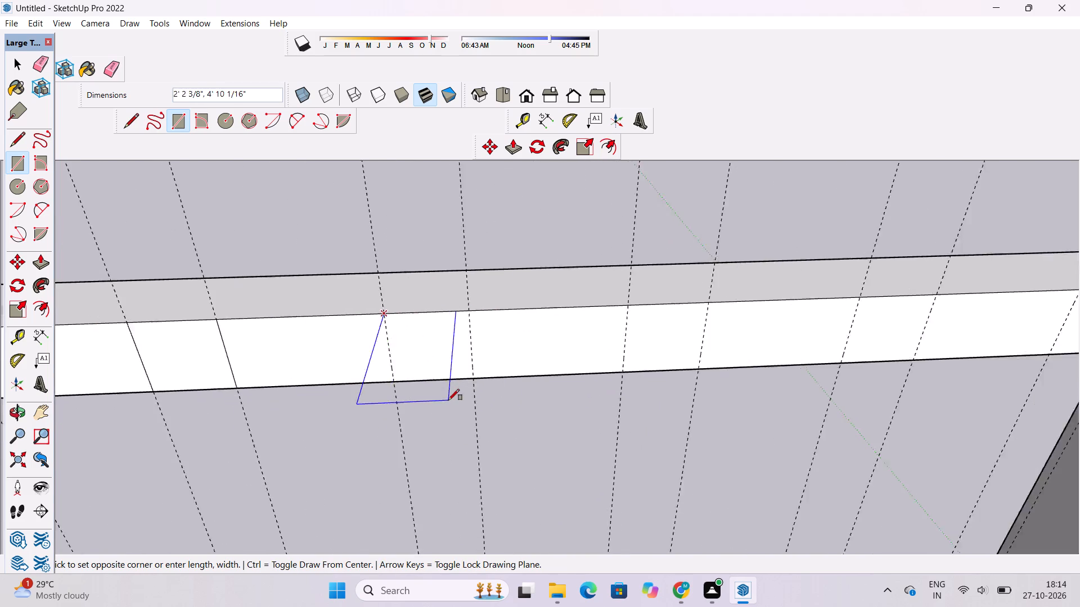
scroll(448, 400, up, 3)
scroll(463, 386, down, 4)
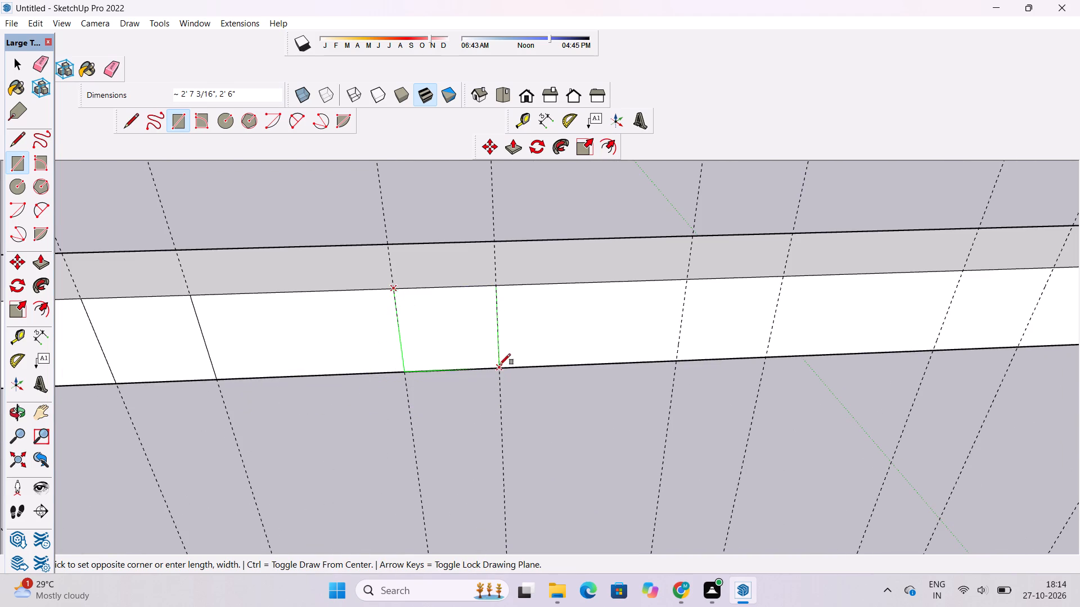
click(499, 368)
Draw two full-height rectangles on the beam's inner face, between guides thirteen and fourteen and between guides fifteen and sixteen.
scroll(301, 385, down, 3)
scroll(409, 375, up, 7)
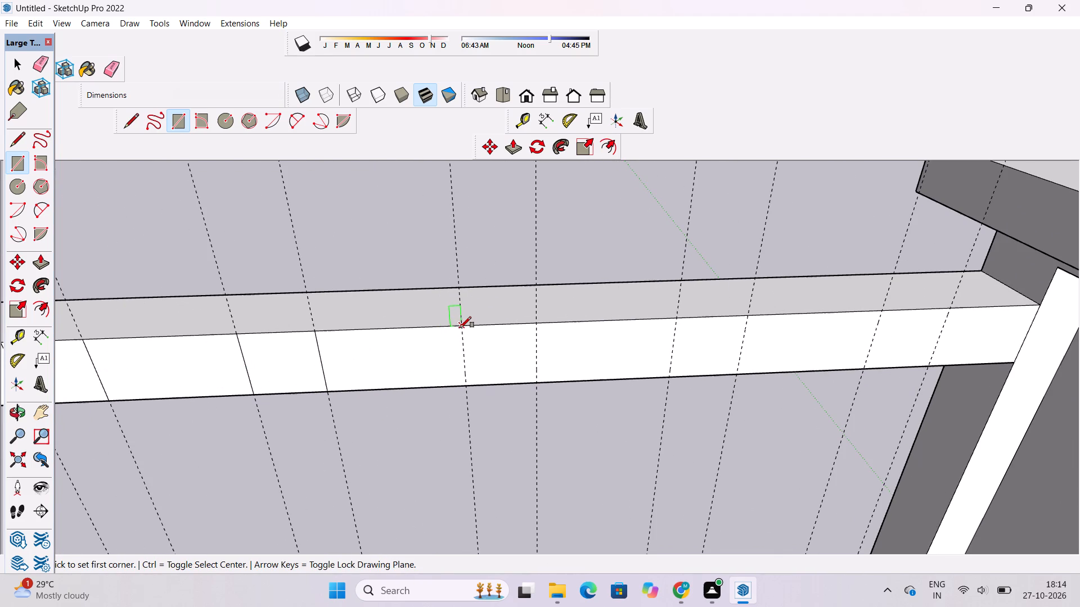
click(460, 328)
click(534, 384)
scroll(364, 370, down, 4)
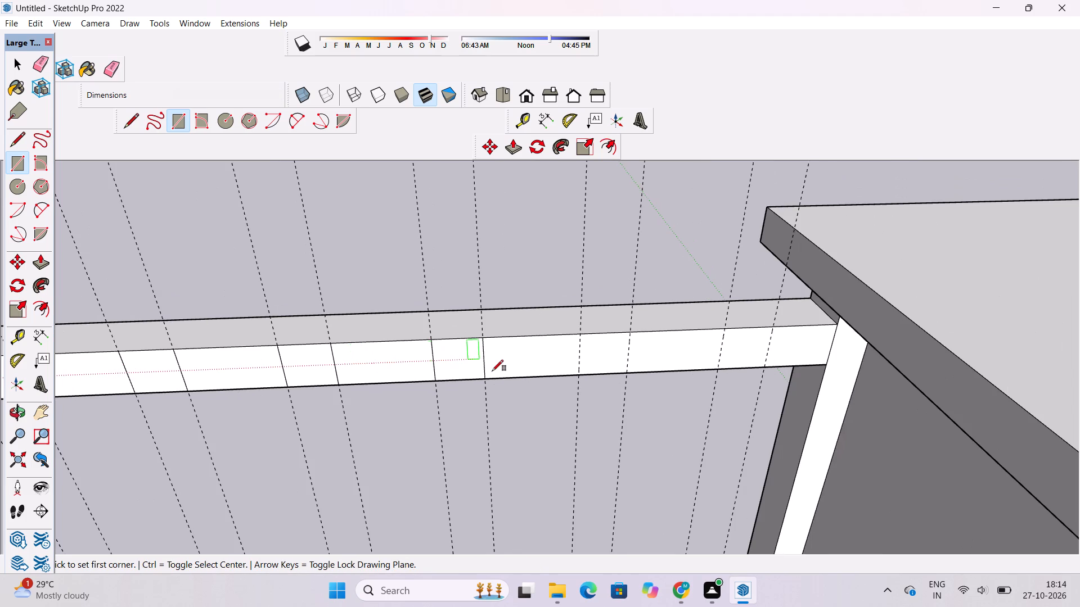
scroll(631, 349, up, 3)
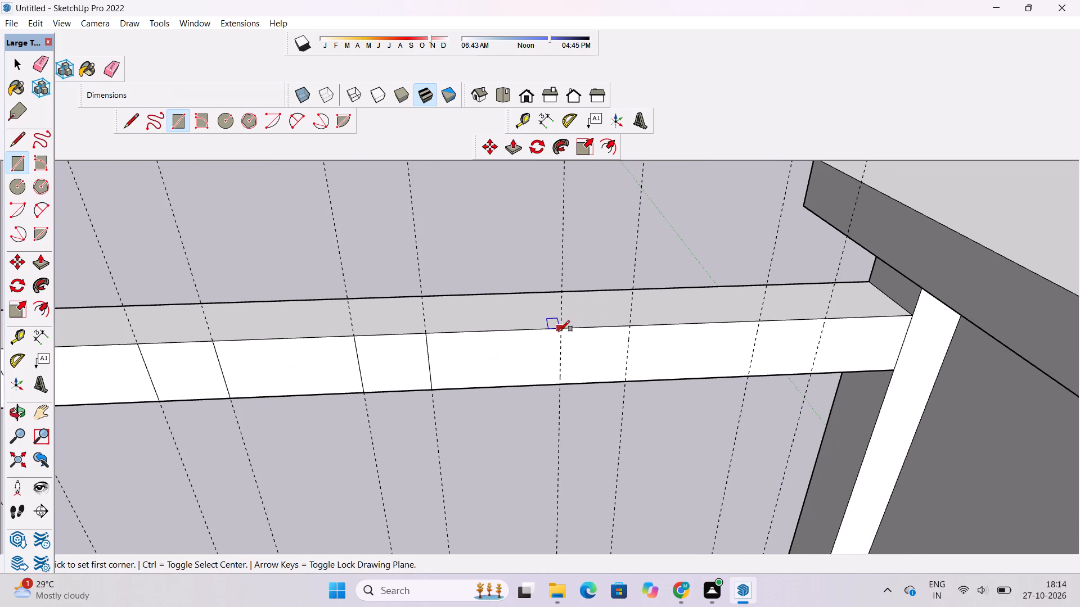
click(562, 329)
click(626, 380)
Draw the ninth full-height rectangle on the beam's inner face between the seventeenth and eighteenth guides.
scroll(451, 374, down, 4)
scroll(650, 346, up, 7)
click(666, 332)
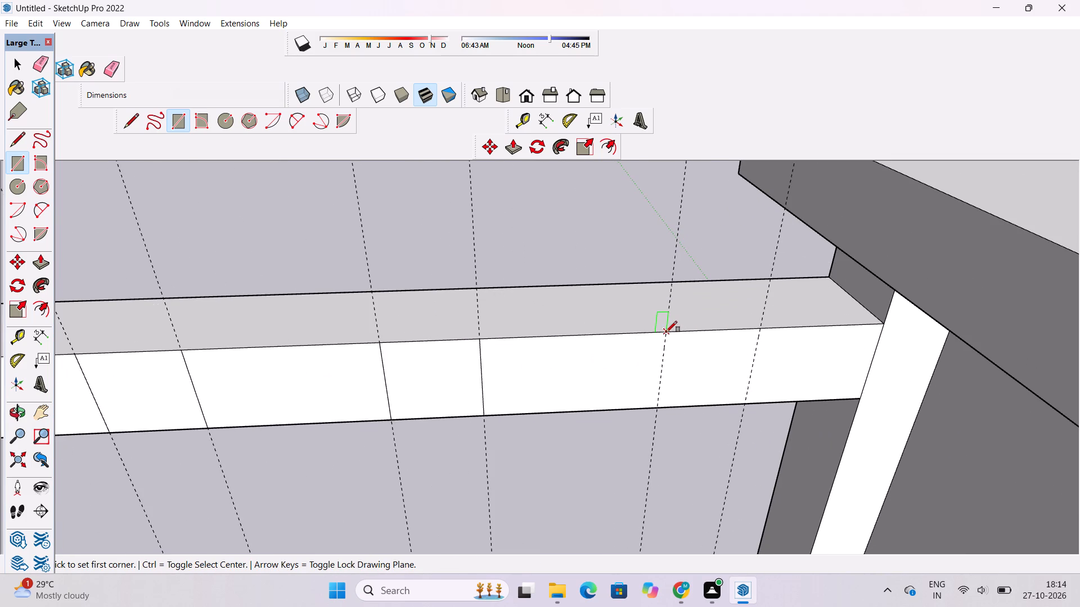
click(744, 405)
scroll(756, 388, down, 3)
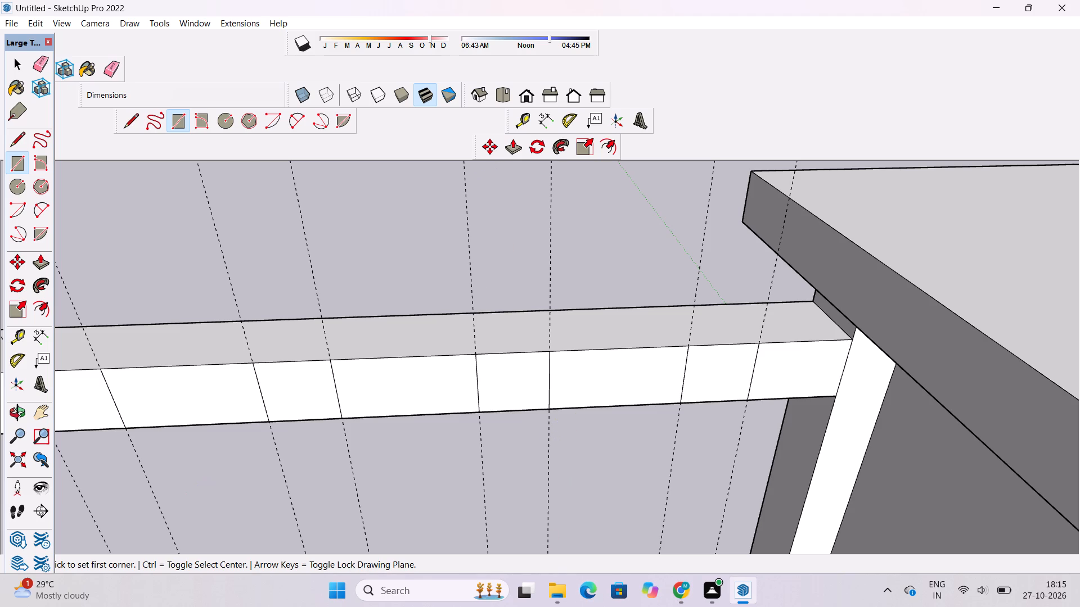
key(o)
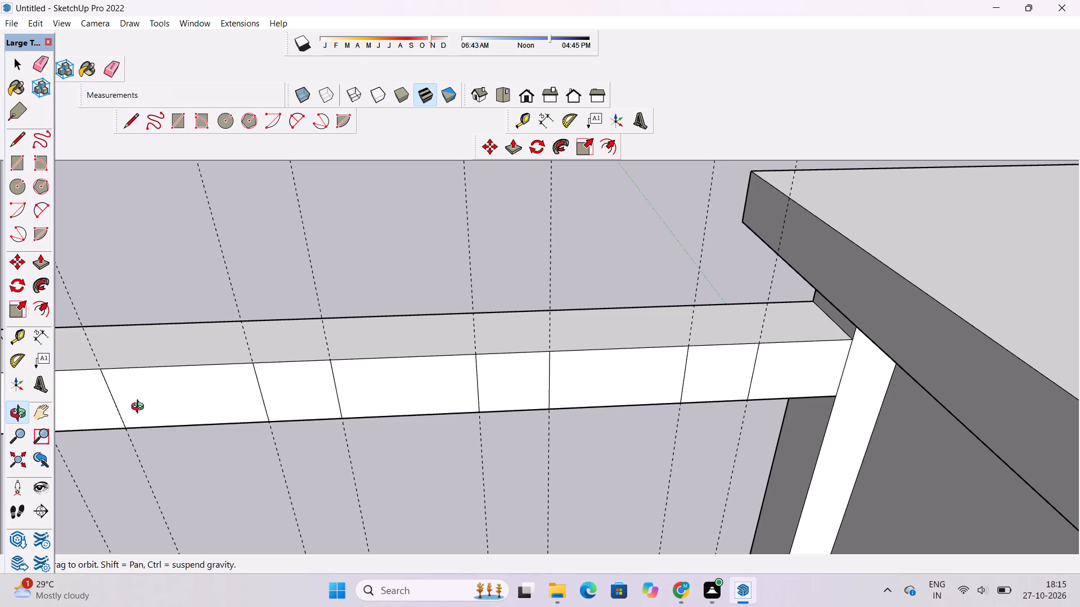
Erase all the paired guide lines that cross the top terrace's front beam, keeping the guide on the higher roof block.
scroll(649, 258, down, 9)
shift+drag(608, 360, 619, 272)
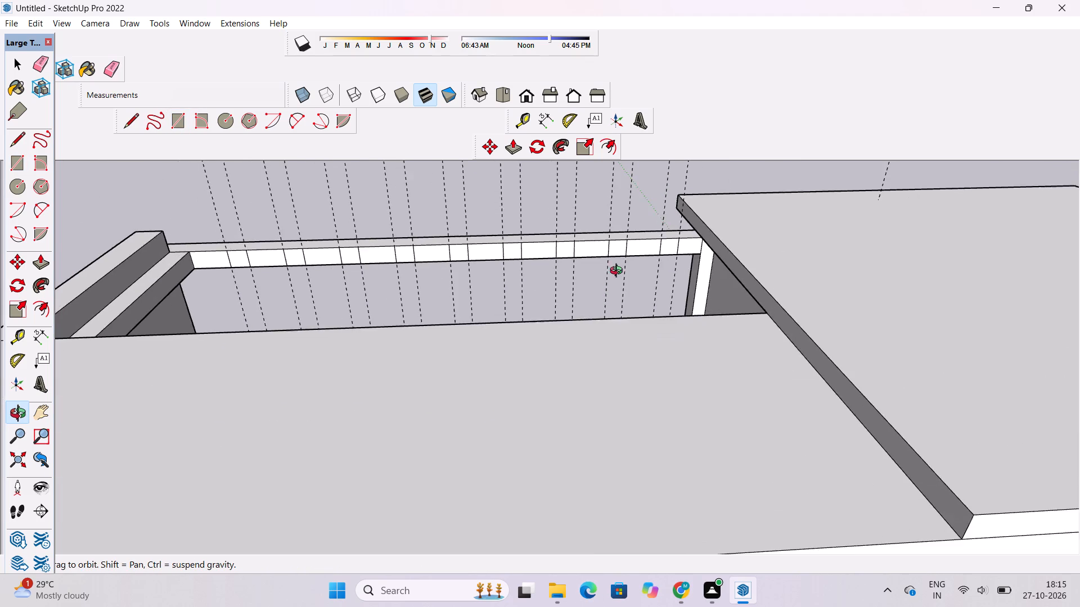
scroll(619, 272, down, 5)
drag(598, 286, 885, 362)
shift+drag(616, 274, 637, 321)
drag(638, 328, 469, 289)
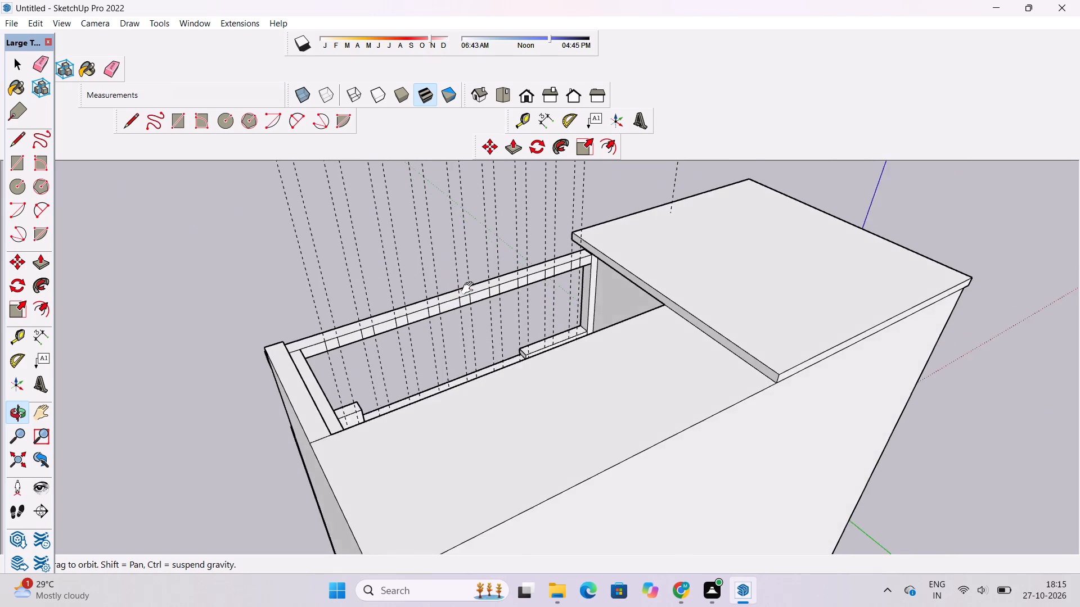
shift+drag(470, 288, 497, 299)
drag(501, 301, 493, 289)
scroll(495, 283, down, 3)
shift+drag(495, 283, 530, 313)
drag(530, 316, 505, 304)
scroll(499, 298, down, 1)
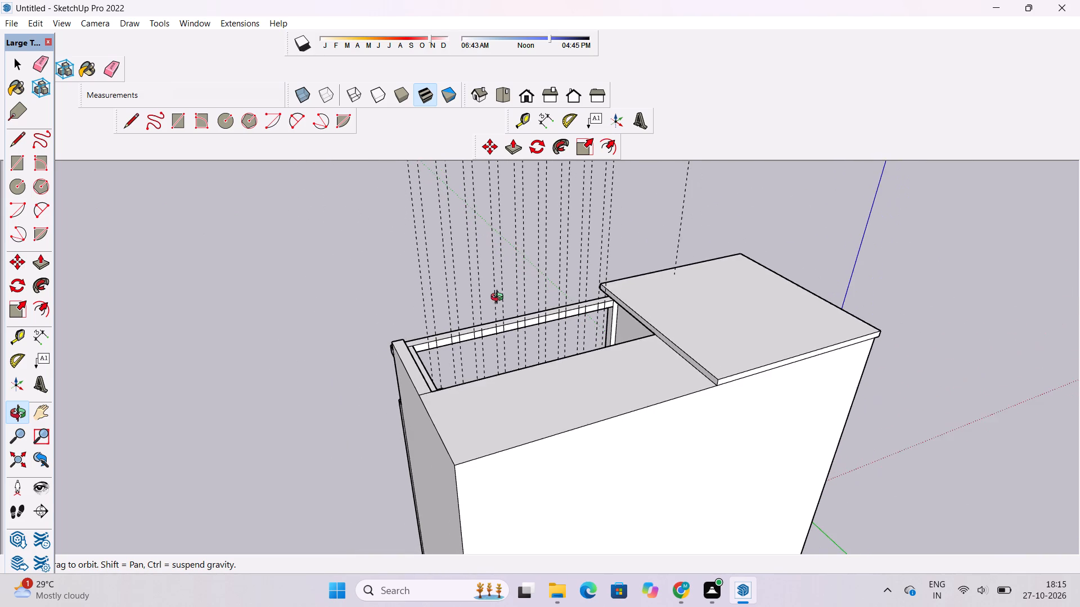
shift+drag(497, 298, 505, 280)
shift+scroll(507, 276, up, 8)
shift+drag(526, 298, 434, 280)
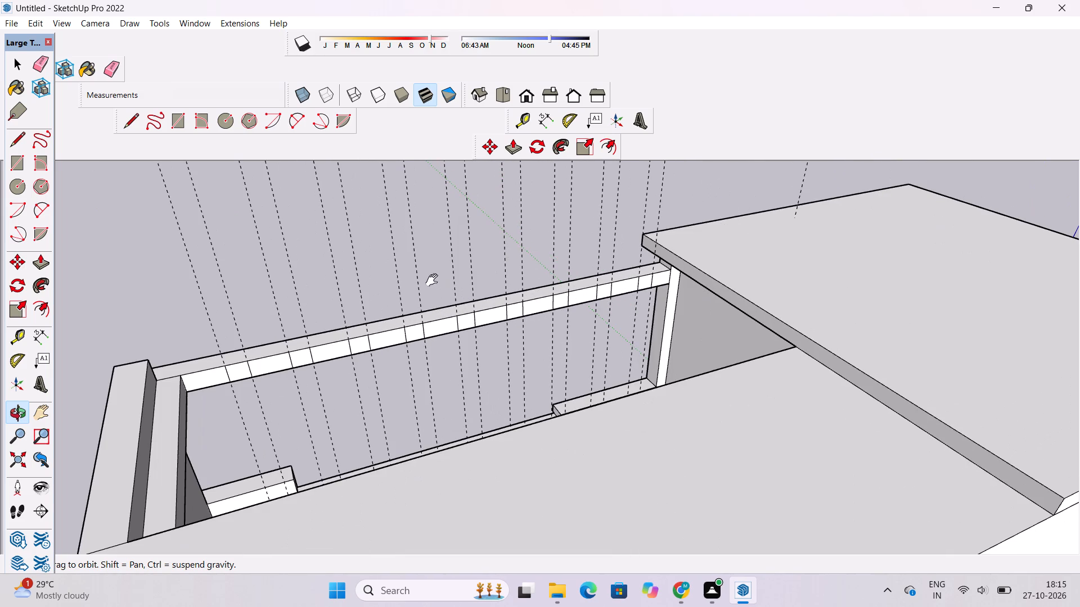
key(e)
scroll(434, 280, down, 3)
drag(619, 197, 597, 202)
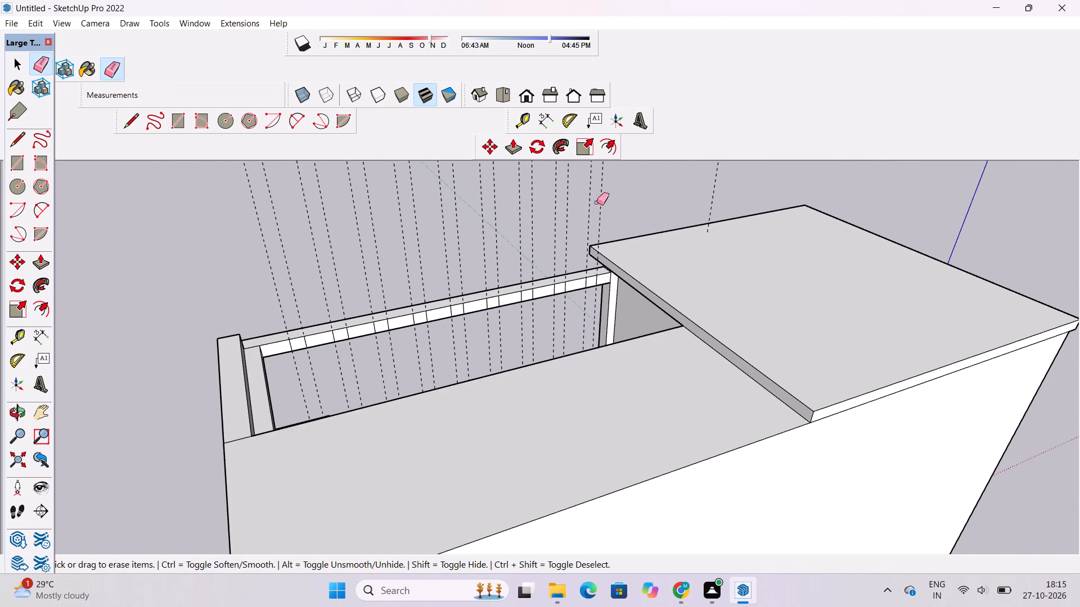
drag(597, 202, 335, 230)
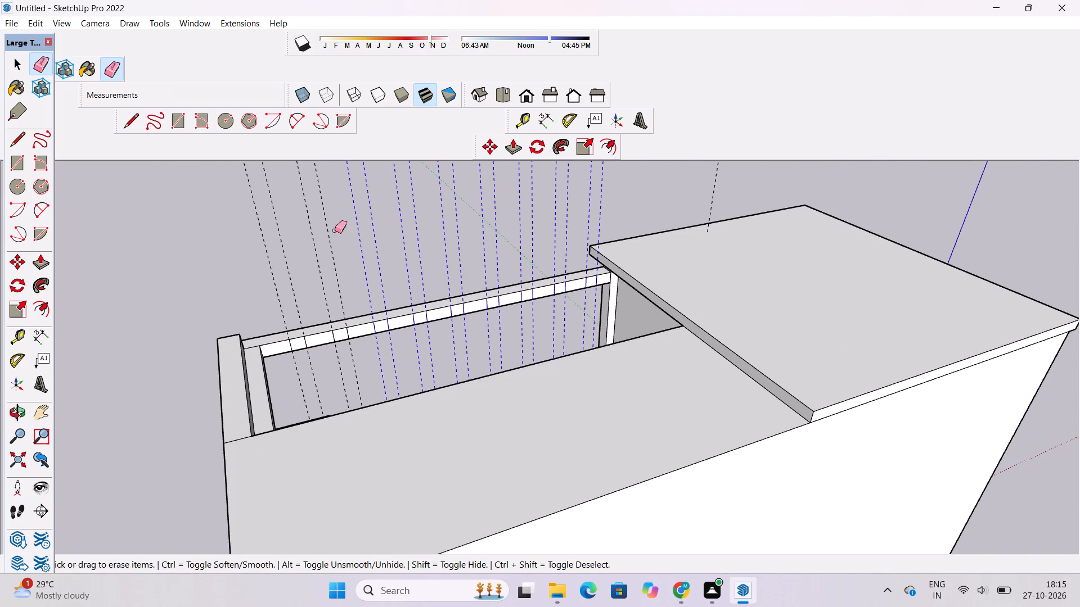
drag(335, 230, 260, 250)
Push/Pull the beam-face rectangle nearest the higher roof block 30' across the terrace to the rear wall as a cross beam.
key(o)
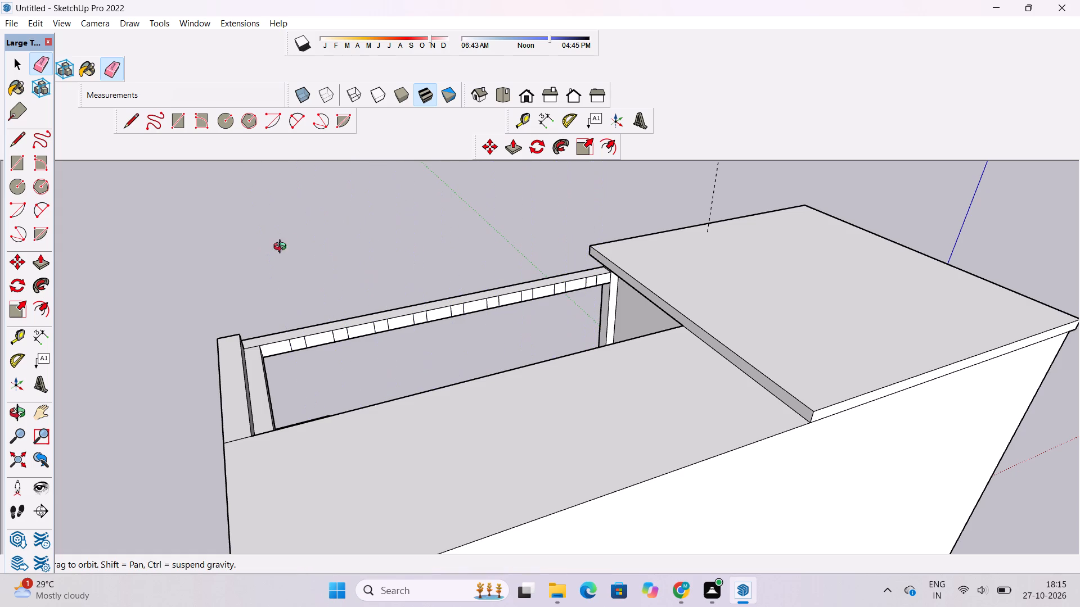
shift+drag(366, 361, 353, 311)
drag(353, 311, 577, 368)
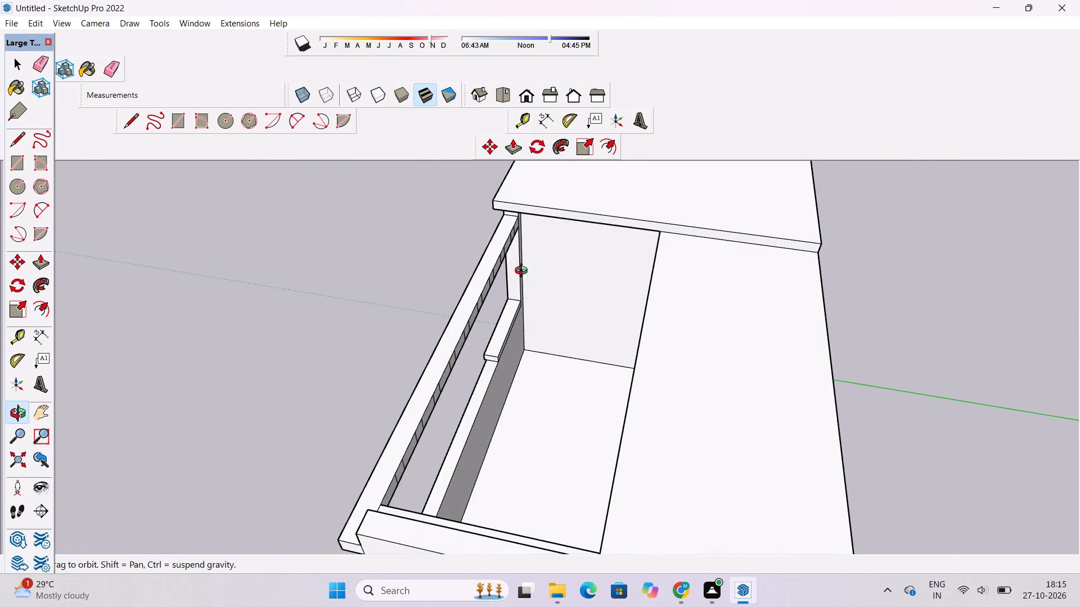
scroll(513, 255, up, 2)
shift+drag(513, 256, 508, 323)
drag(509, 324, 503, 294)
scroll(503, 288, up, 4)
shift+drag(510, 292, 485, 289)
shift+drag(485, 289, 509, 302)
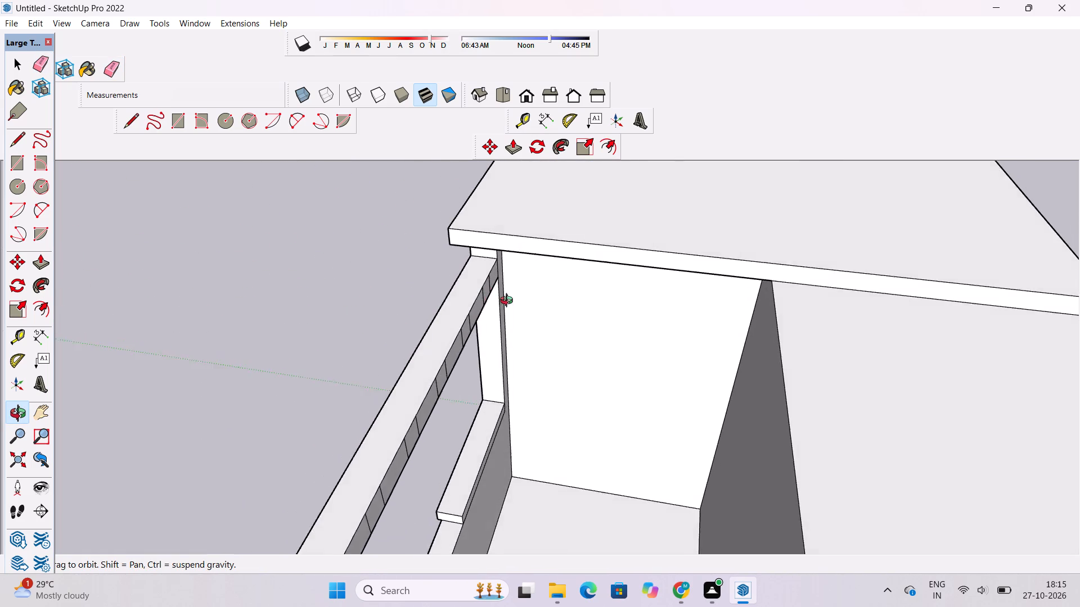
shift+drag(509, 302, 506, 300)
scroll(499, 300, up, 2)
key(p)
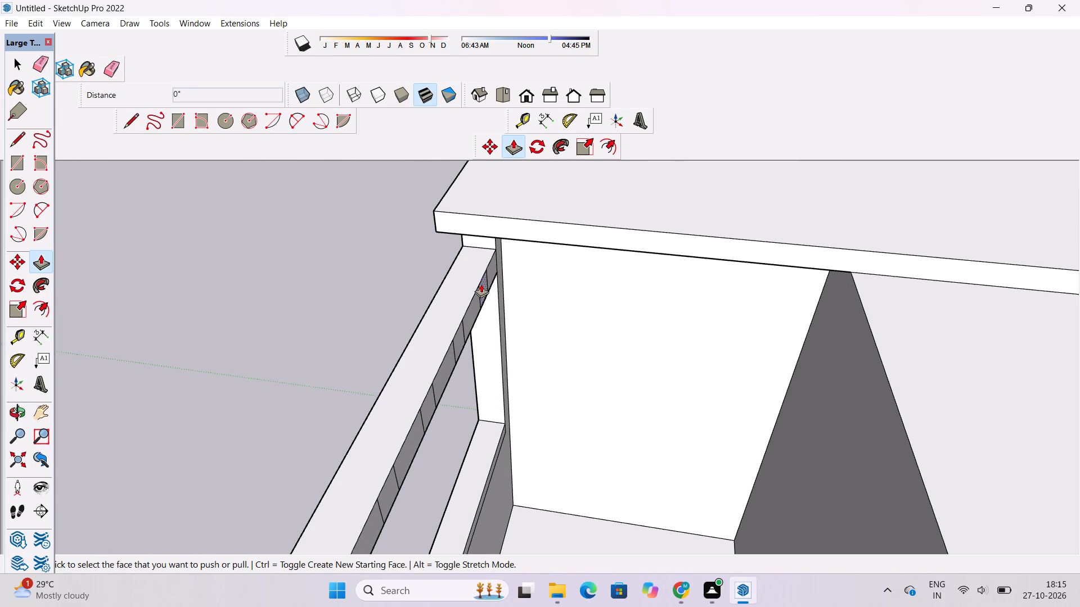
click(481, 284)
scroll(492, 288, down, 3)
scroll(588, 309, down, 2)
scroll(701, 324, up, 3)
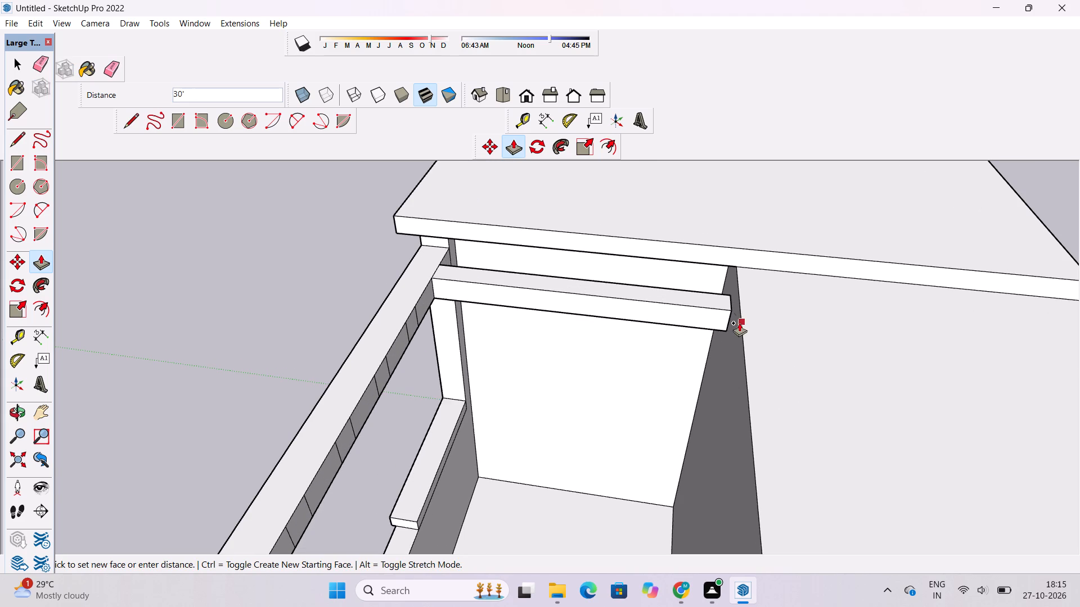
click(739, 323)
Extrude the second and third rectangles from the higher roof block 30' each as cross beams.
scroll(661, 263, down, 4)
scroll(546, 314, up, 2)
scroll(482, 309, up, 4)
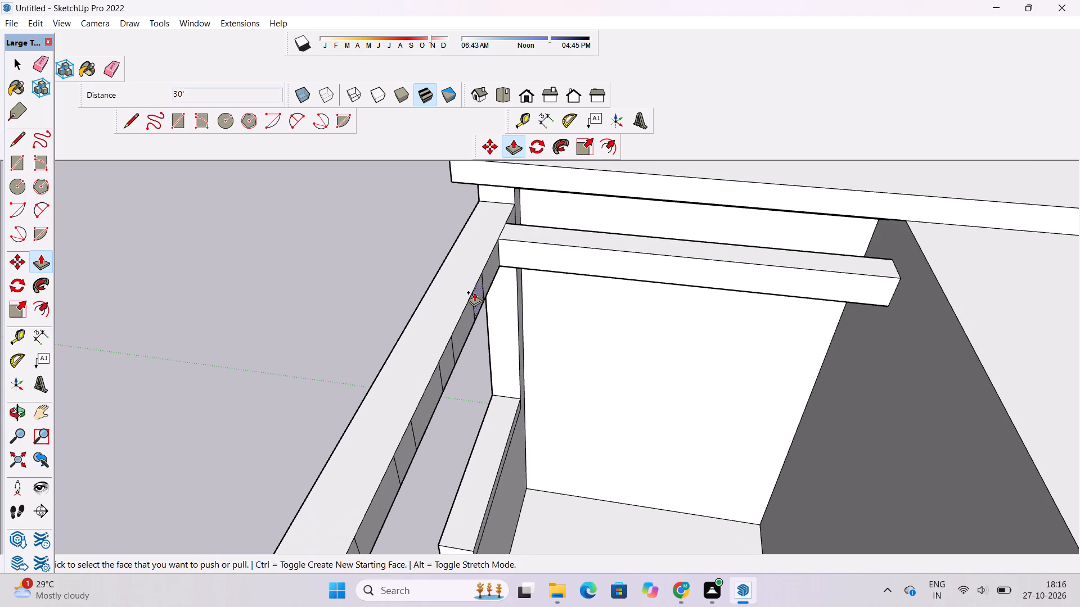
click(475, 291)
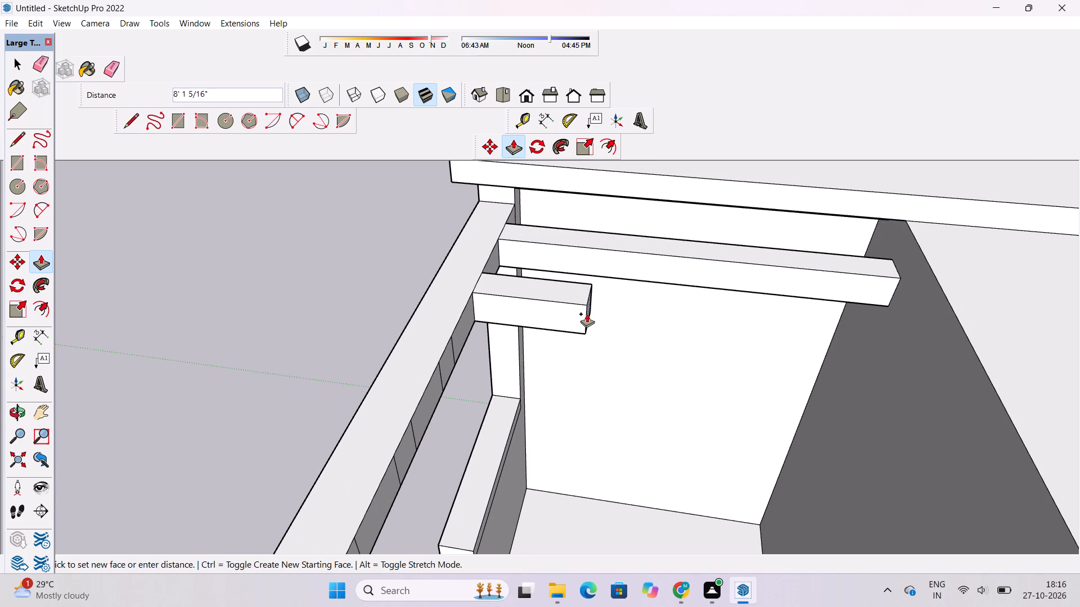
scroll(577, 314, down, 3)
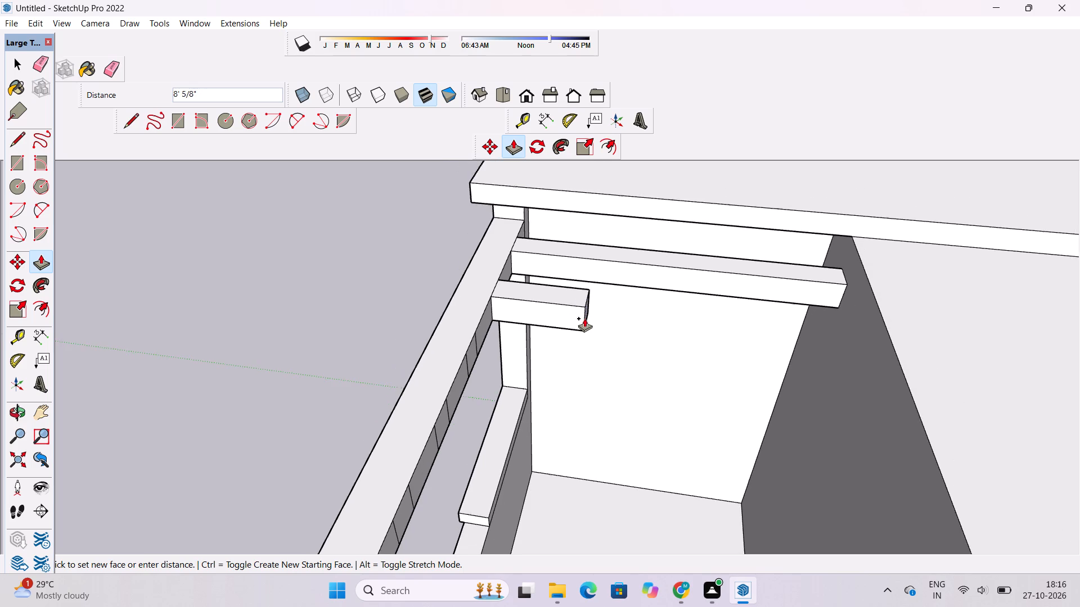
scroll(584, 318, down, 7)
scroll(605, 325, up, 5)
scroll(604, 329, down, 5)
scroll(672, 347, up, 4)
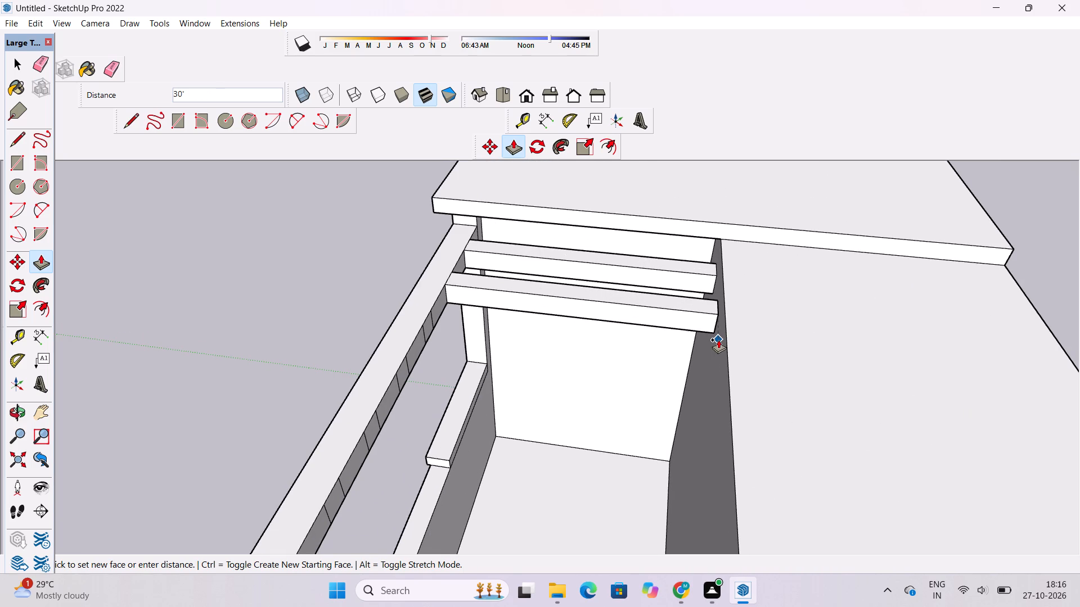
click(718, 339)
scroll(537, 265, down, 6)
scroll(503, 325, up, 5)
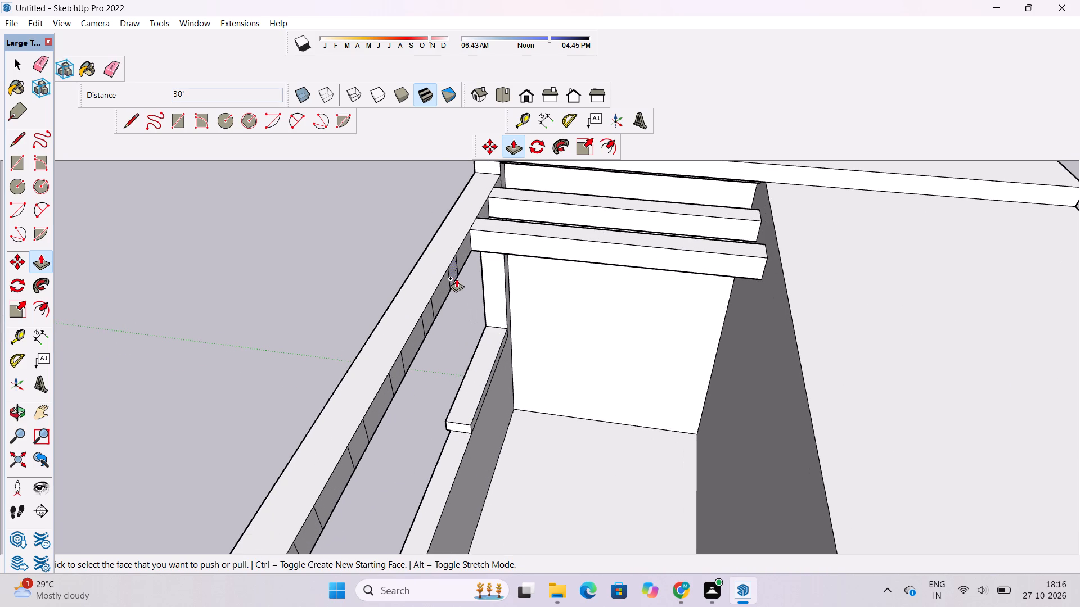
click(453, 273)
scroll(552, 287, down, 4)
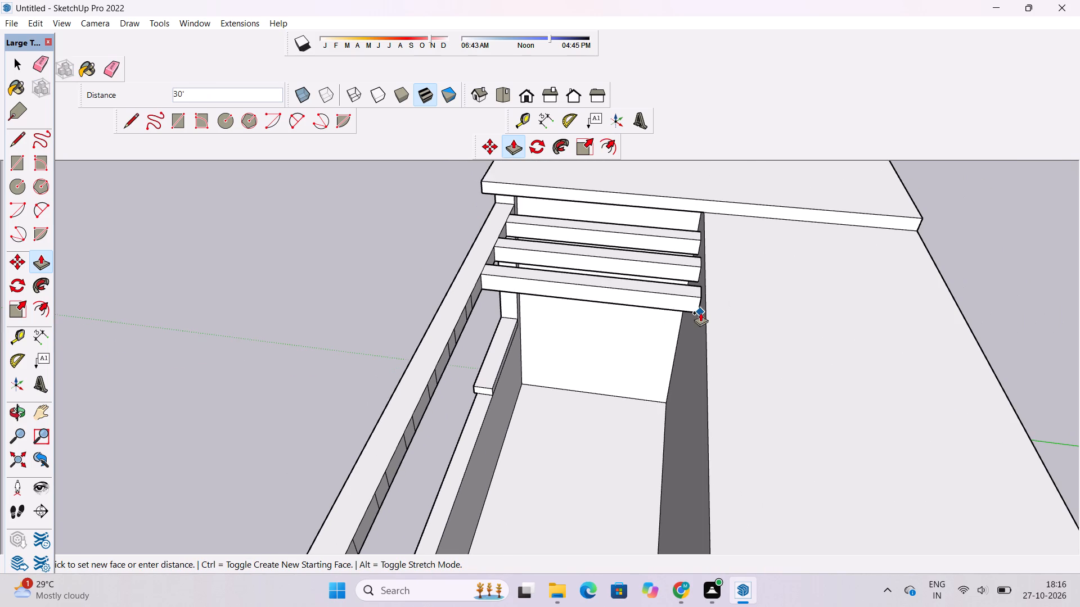
click(700, 314)
Extrude the fourth and fifth rectangles on the front beam's inner face 30' each across the terrace.
scroll(605, 261, down, 5)
scroll(530, 289, up, 5)
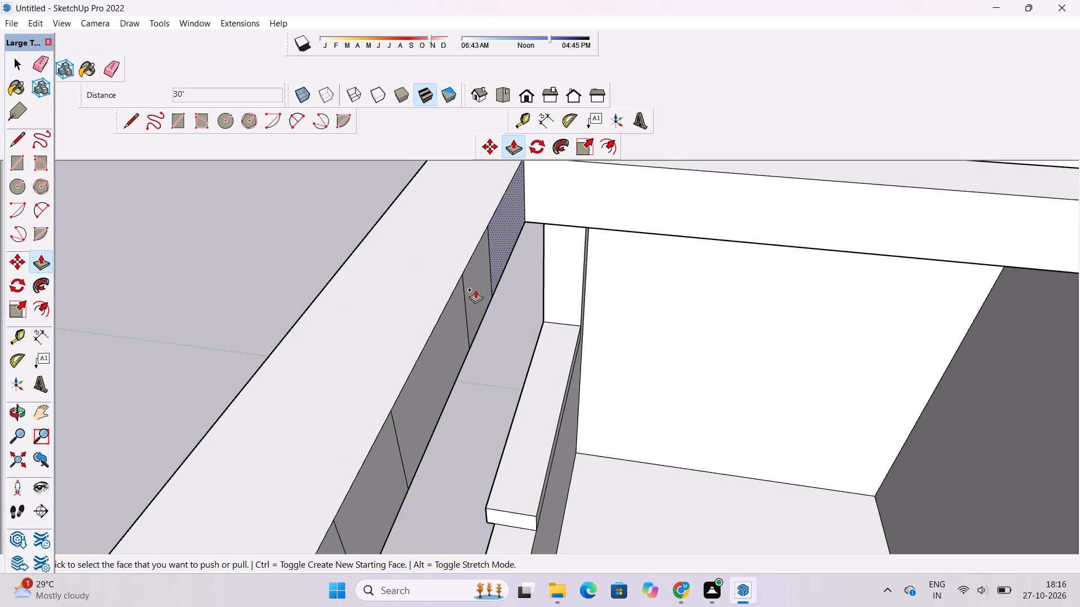
click(474, 289)
scroll(475, 287, down, 19)
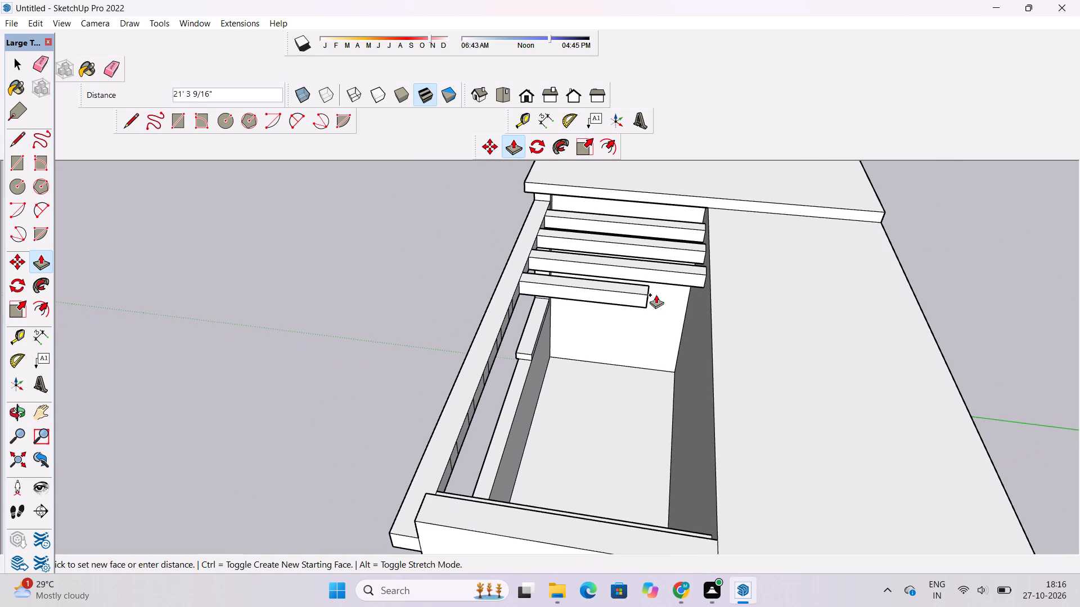
click(700, 348)
scroll(512, 318, up, 6)
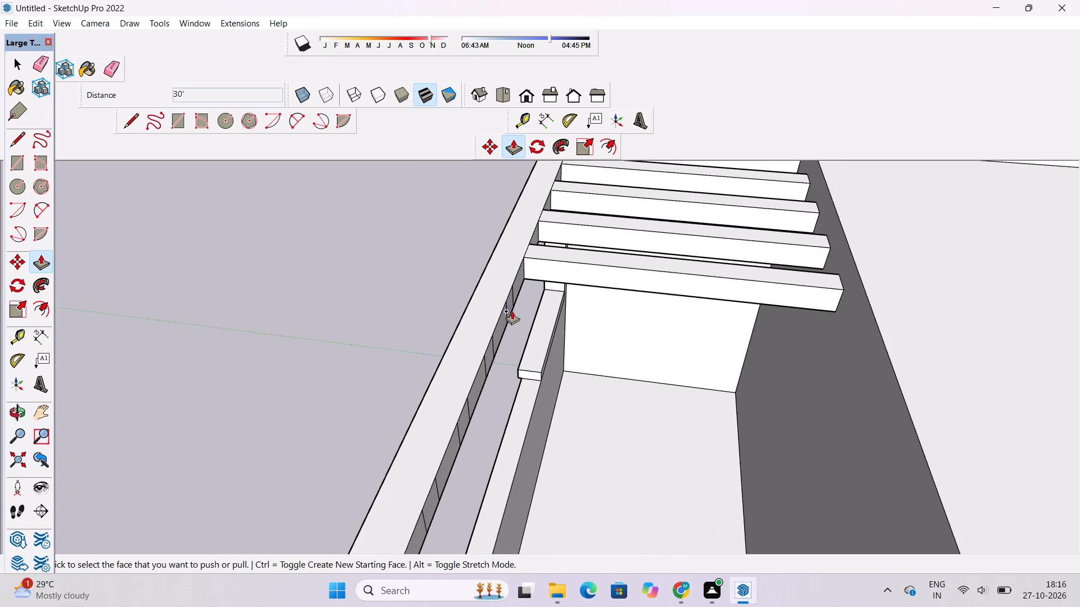
scroll(512, 311, up, 4)
click(509, 305)
scroll(571, 310, down, 8)
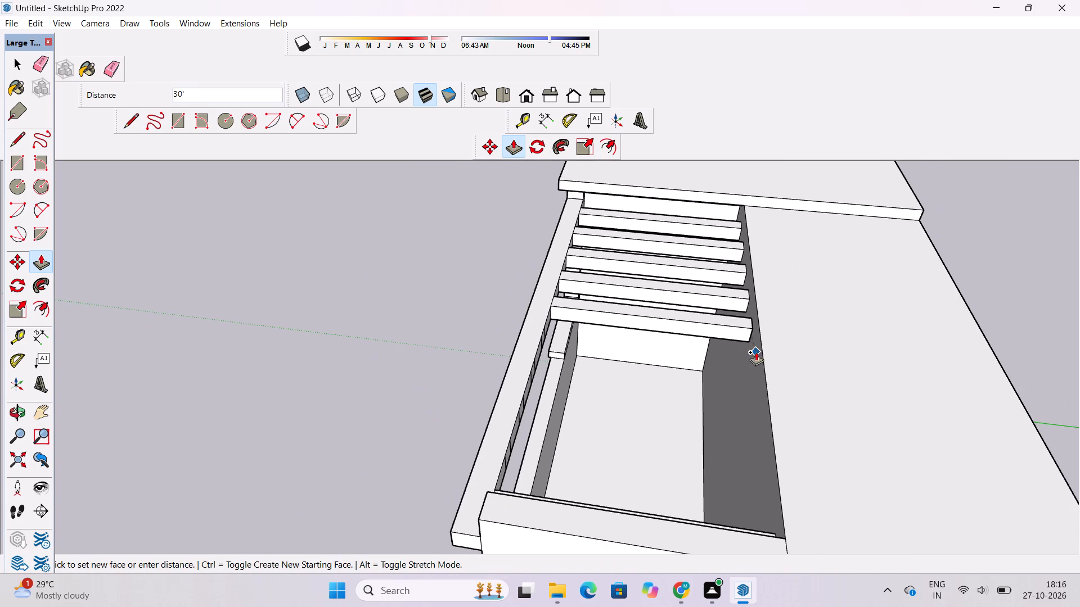
click(756, 352)
Extrude the sixth and seventh rectangles on the front beam's inner face 30' each to the rear wall.
scroll(548, 354, up, 8)
scroll(534, 325, down, 3)
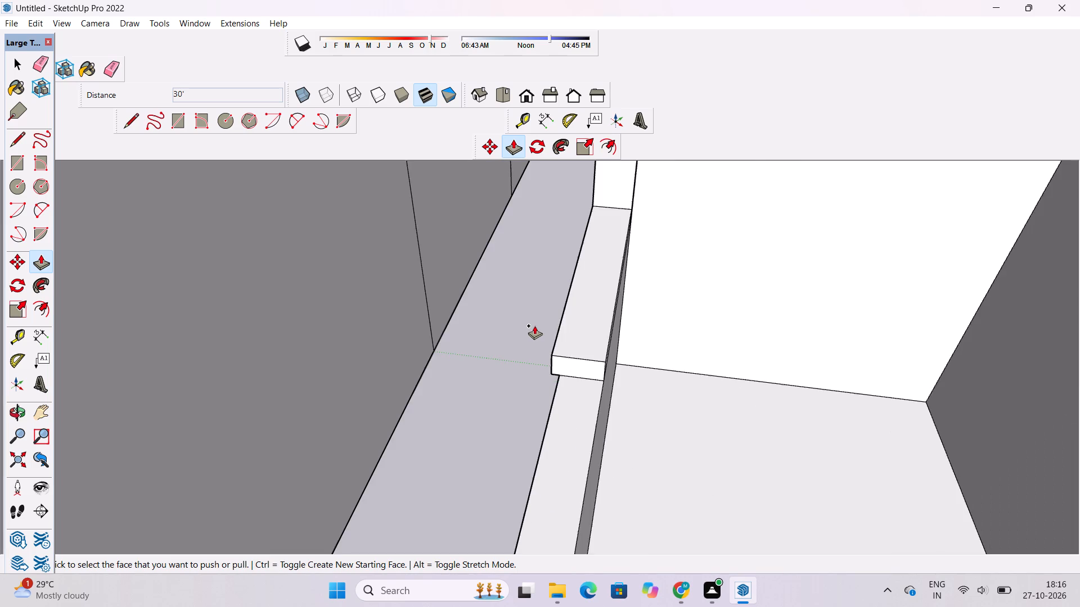
click(523, 297)
scroll(559, 306, down, 12)
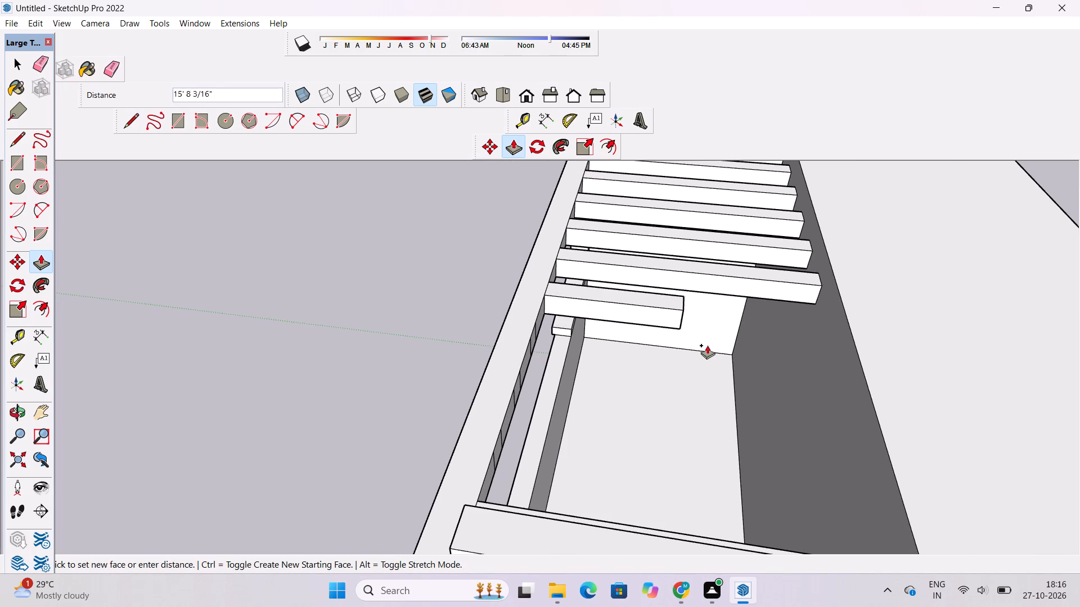
click(856, 370)
scroll(548, 348, up, 1)
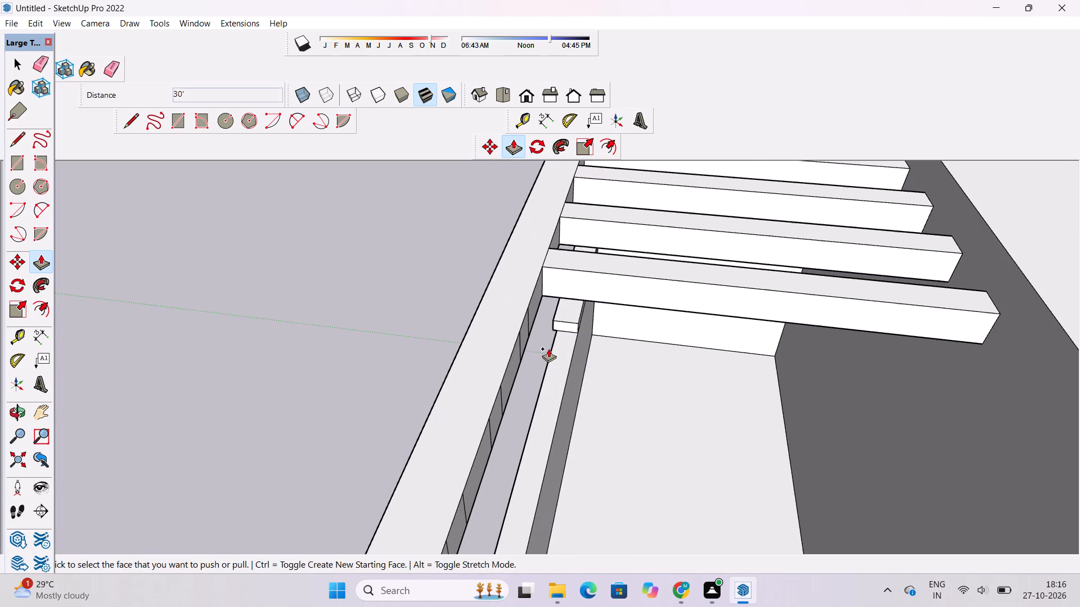
scroll(537, 343, up, 2)
scroll(528, 336, down, 3)
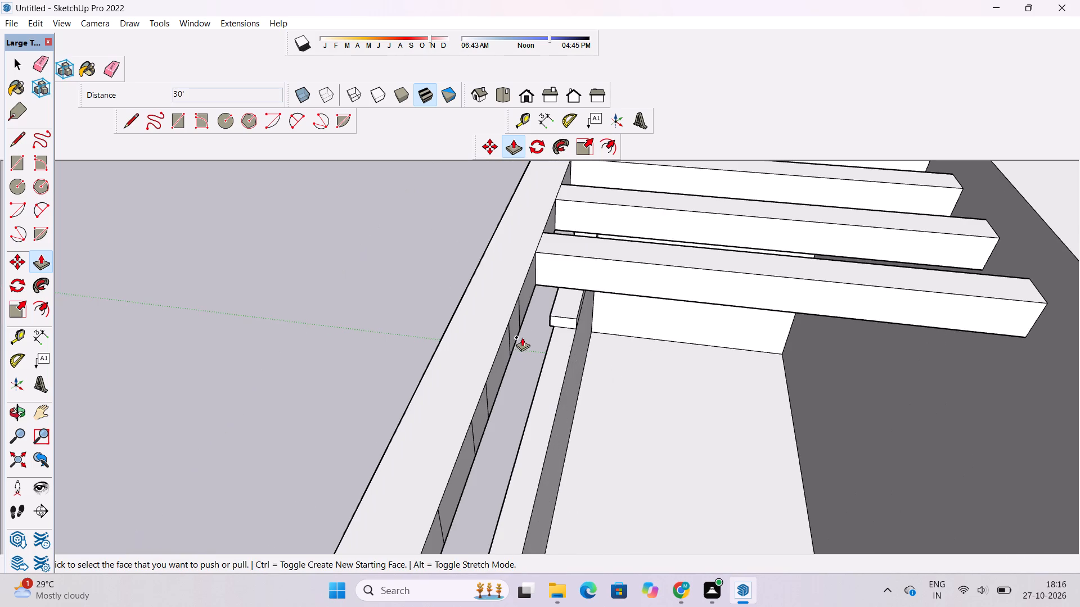
scroll(522, 336, up, 2)
click(518, 328)
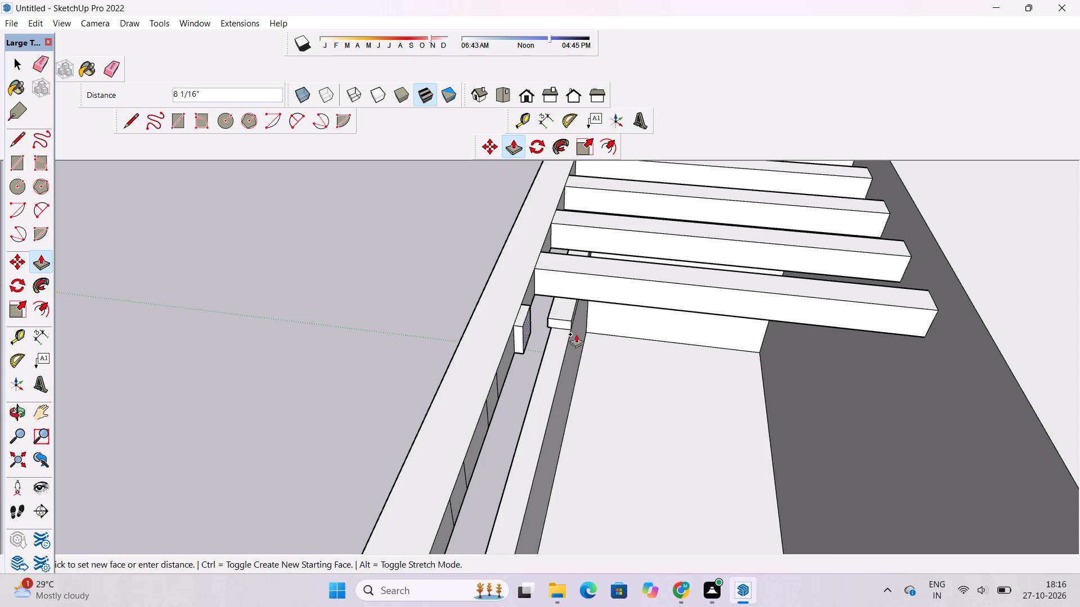
scroll(581, 334, down, 4)
click(825, 395)
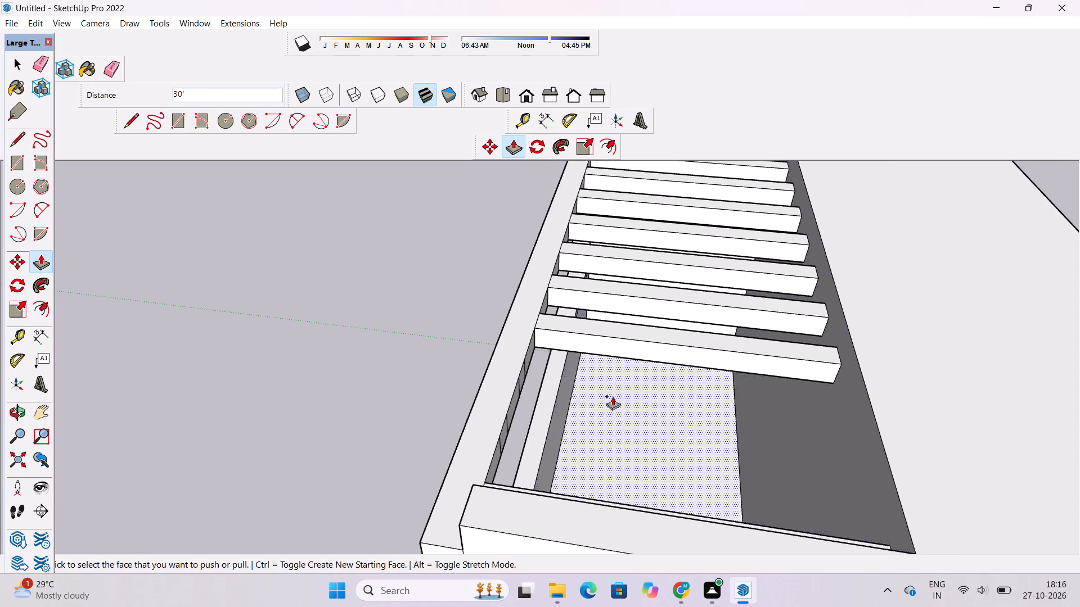
Extrude the last two rectangles, nearest the terrace's far side beam, 30' each to complete the row of cross beams.
scroll(505, 385, up, 8)
click(529, 373)
scroll(523, 368, down, 9)
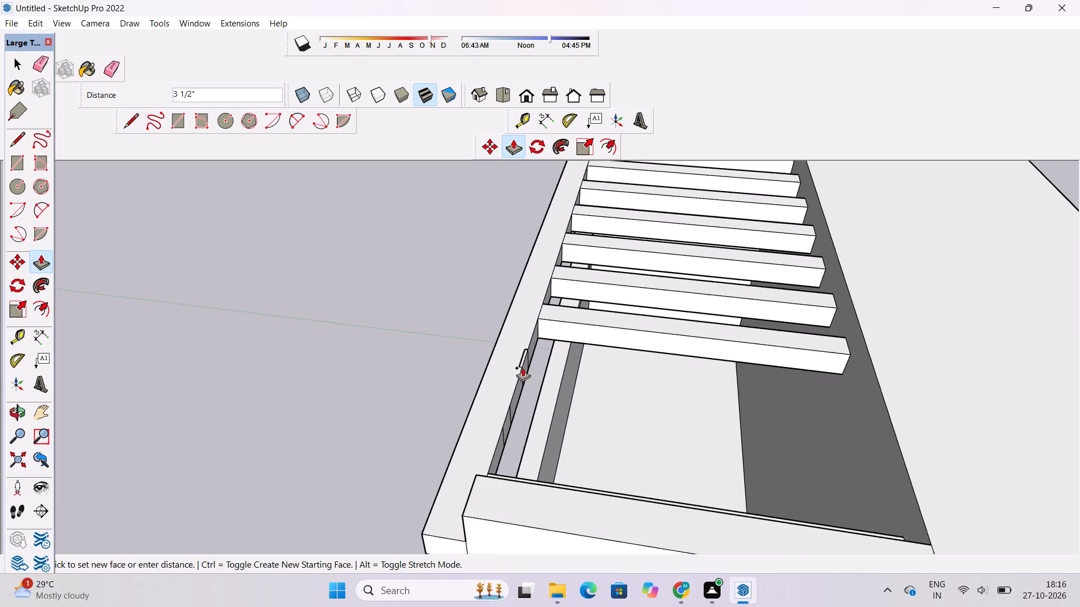
scroll(580, 380, down, 5)
scroll(708, 409, up, 3)
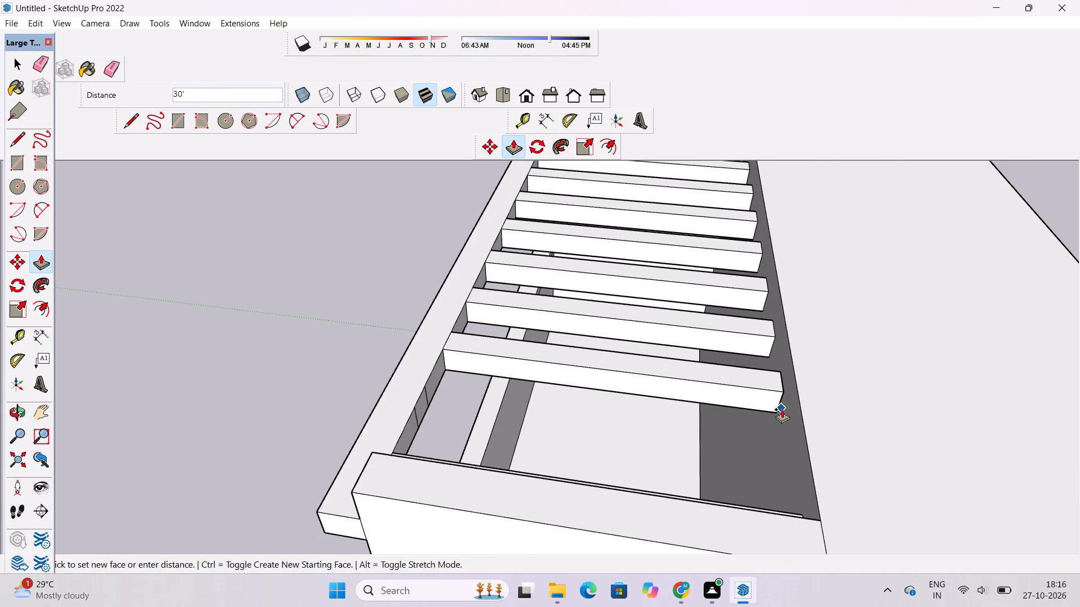
click(787, 420)
scroll(454, 416, down, 4)
scroll(453, 418, up, 5)
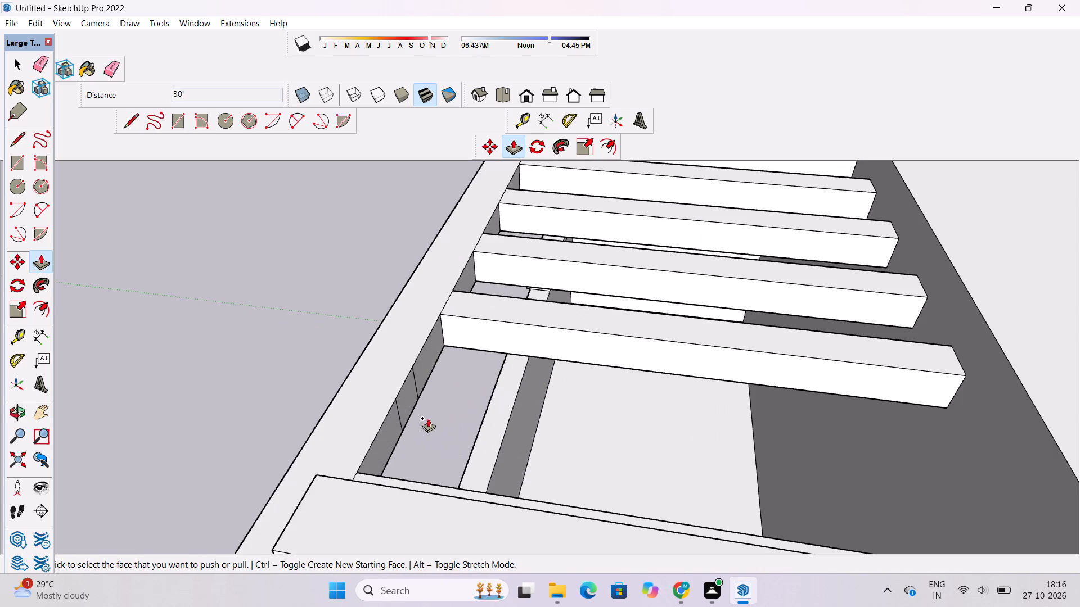
click(407, 401)
scroll(522, 401, down, 4)
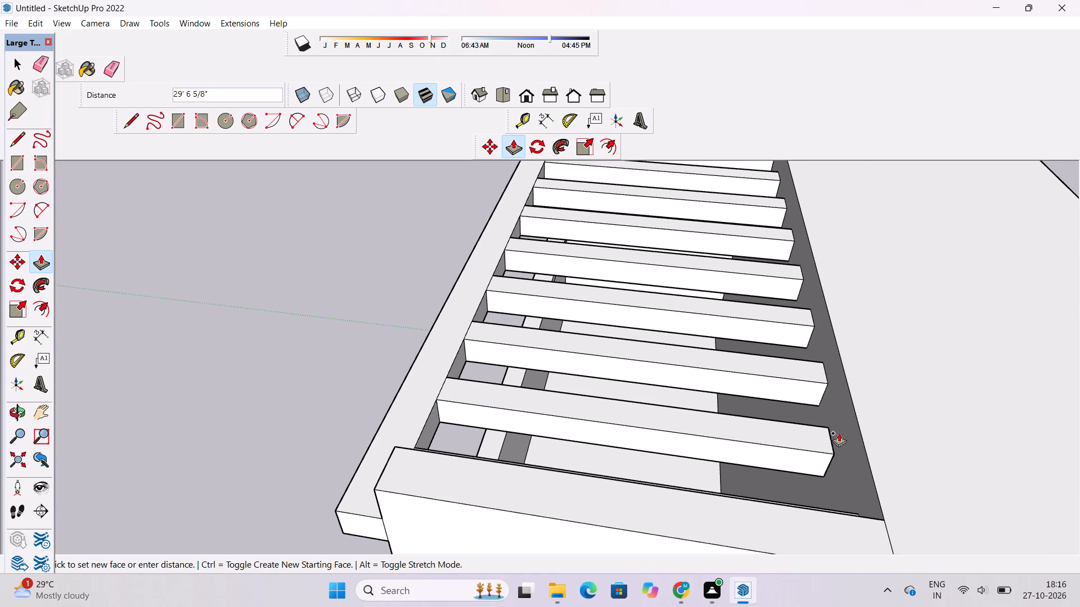
click(846, 448)
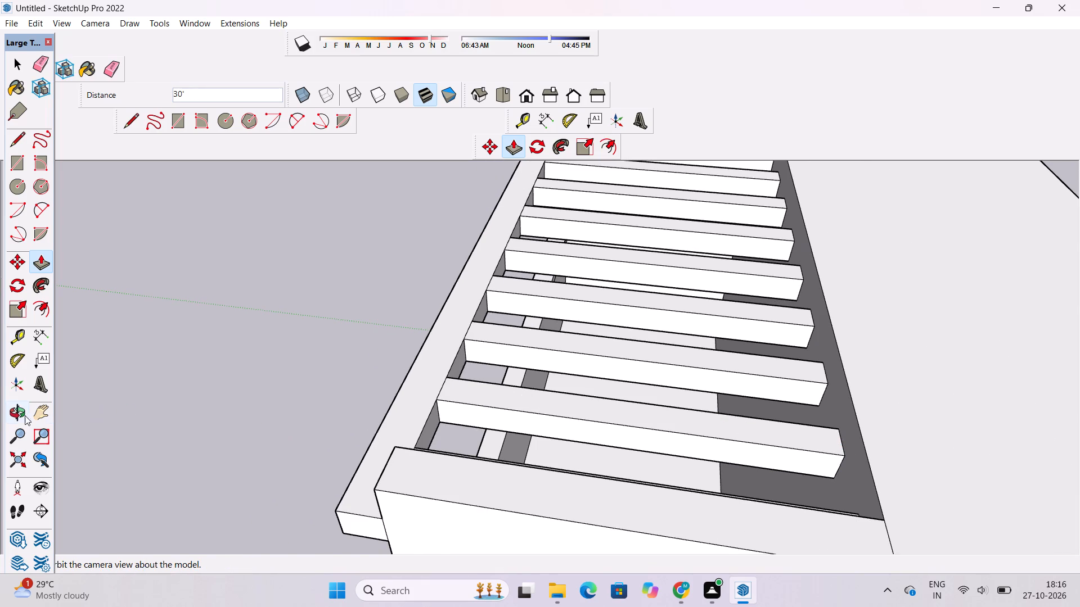
Examine the terrace's cross beams from above and from the front of the building.
click(19, 414)
scroll(435, 389, down, 5)
drag(860, 375, 431, 422)
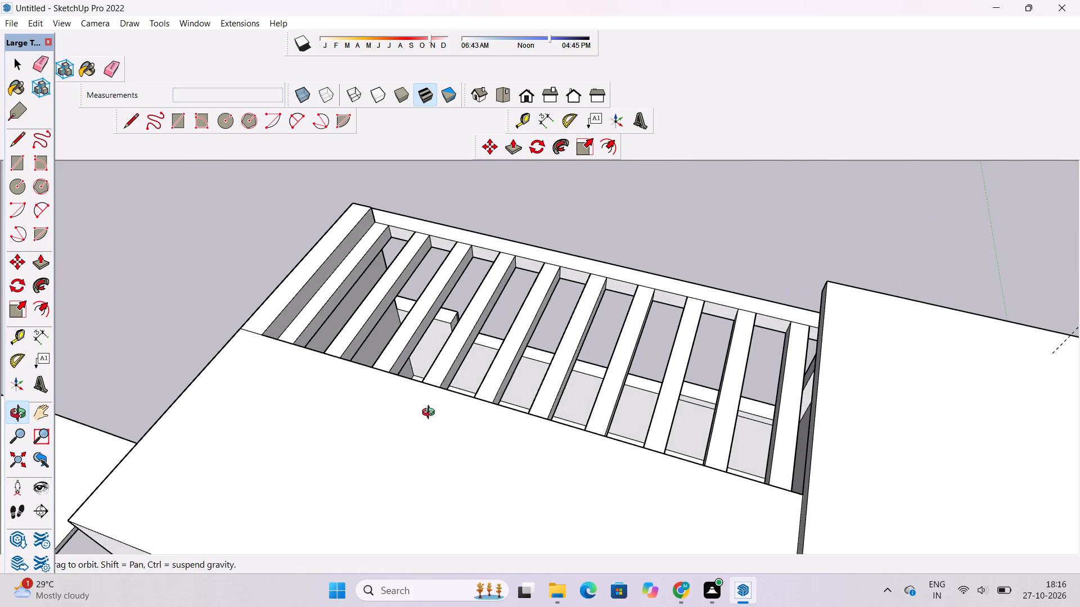
drag(441, 384, 1079, 349)
drag(318, 437, 476, 437)
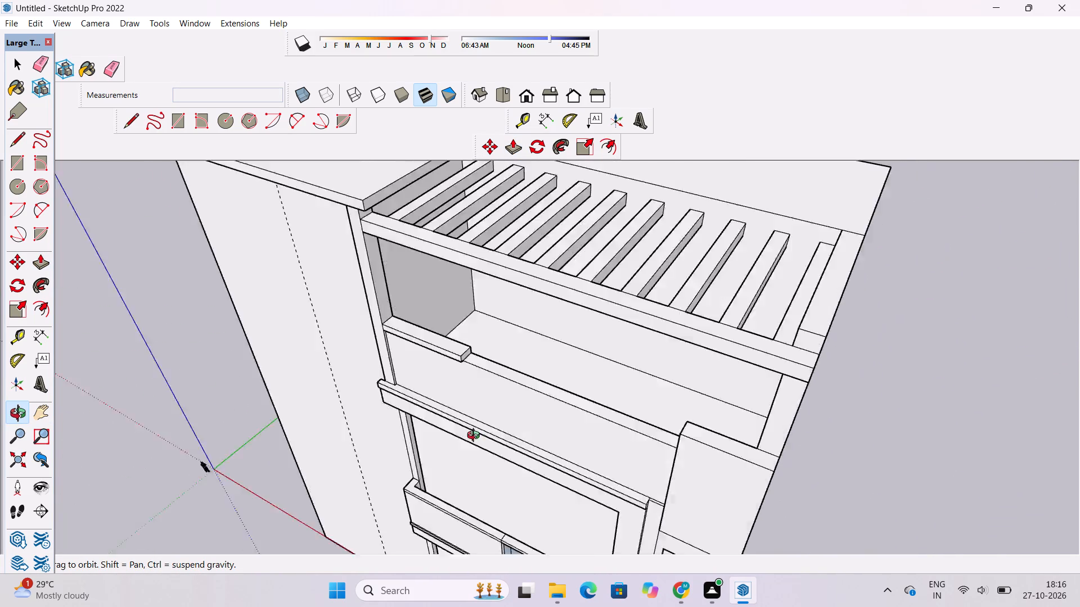
drag(476, 437, 698, 359)
drag(645, 311, 608, 290)
scroll(601, 320, down, 2)
shift+drag(604, 330, 576, 333)
shift+drag(576, 333, 445, 278)
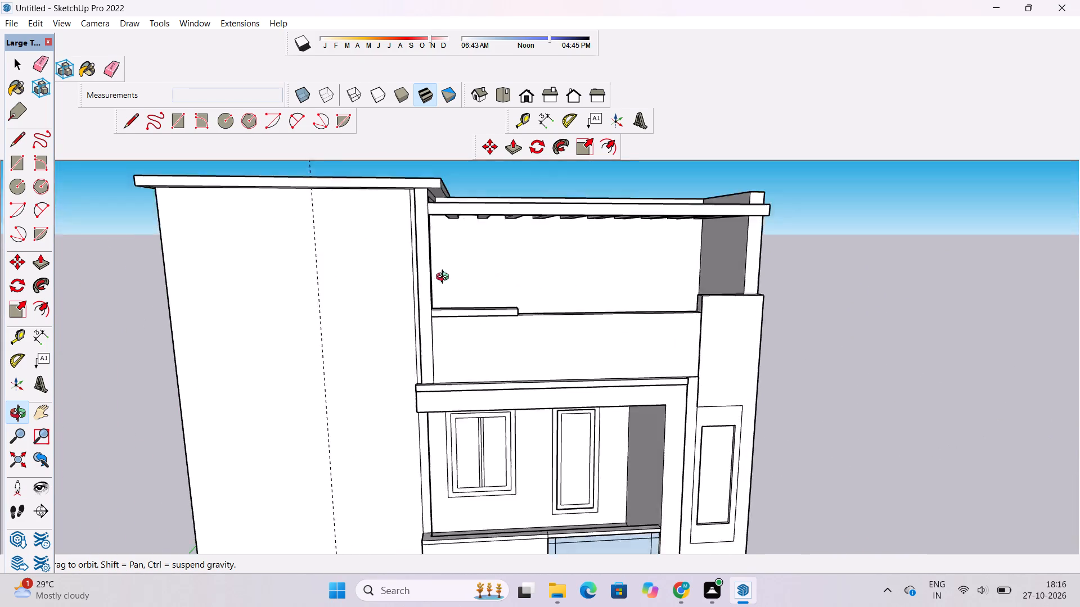
Examine the terrace pergola from below and the whole building from above and from the front.
shift+drag(445, 278, 436, 272)
scroll(452, 257, up, 4)
shift+drag(452, 257, 498, 271)
shift+drag(517, 280, 574, 201)
scroll(600, 220, down, 5)
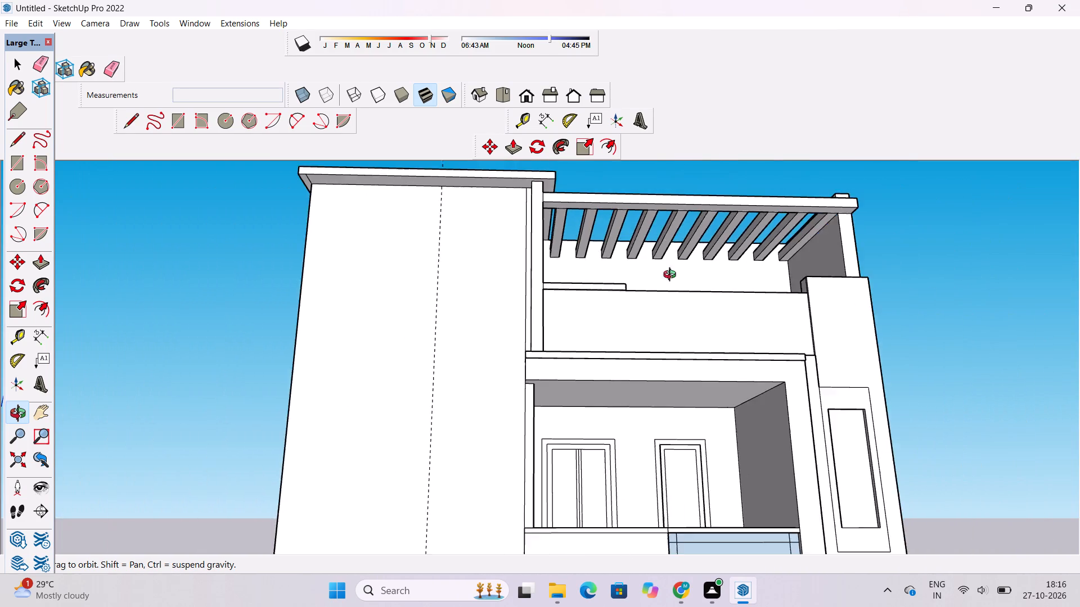
shift+drag(674, 277, 514, 222)
drag(514, 222, 582, 415)
scroll(560, 366, down, 11)
shift+drag(559, 407, 548, 343)
drag(551, 359, 539, 334)
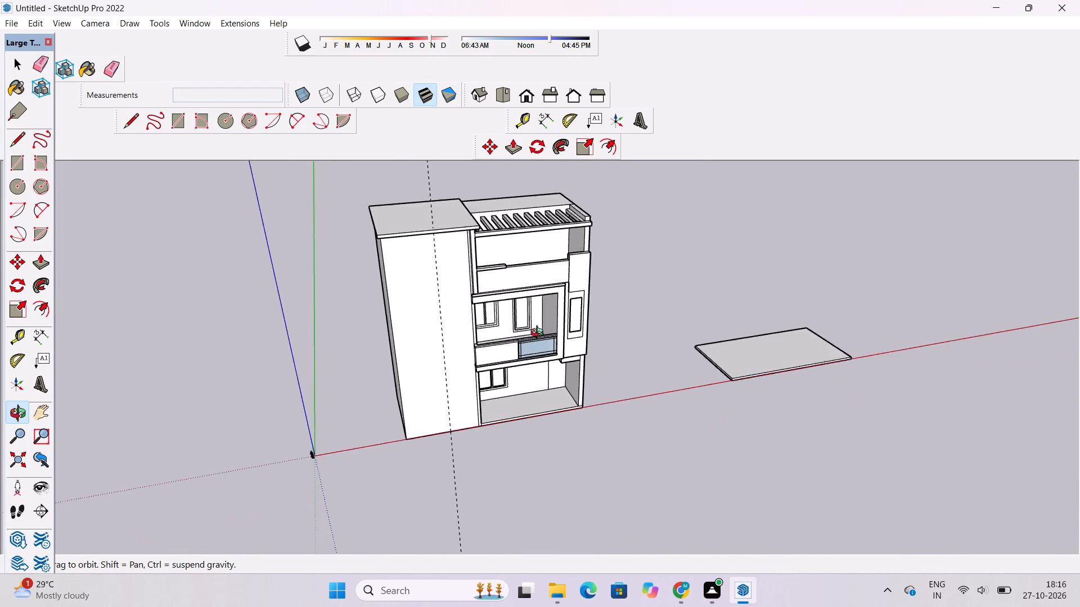
drag(539, 334, 493, 262)
scroll(462, 318, up, 3)
shift+click(452, 332)
drag(456, 335, 475, 338)
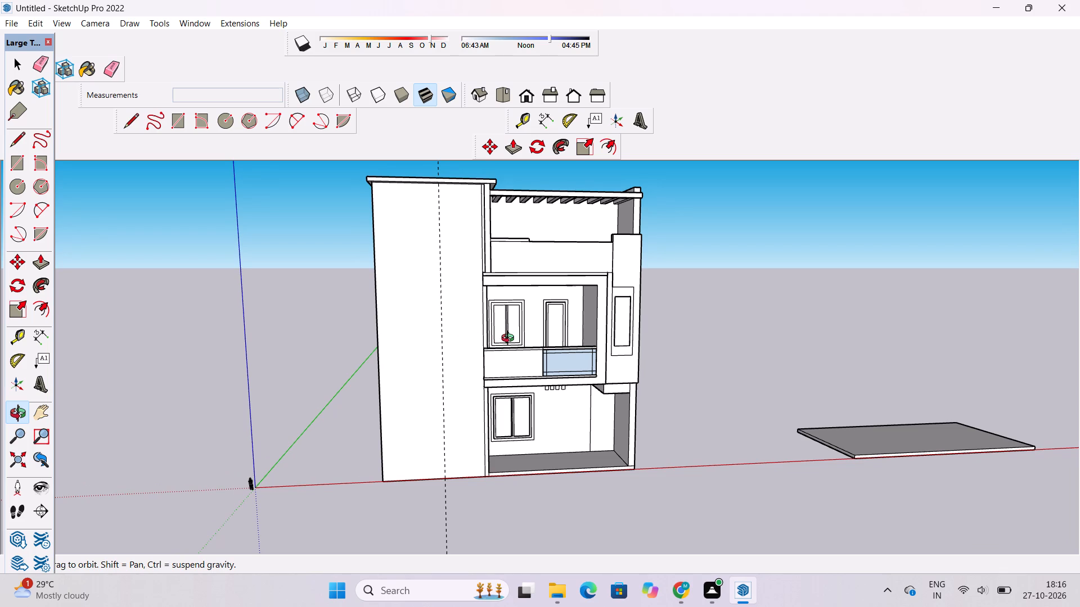
scroll(510, 341, down, 2)
shift+drag(508, 364, 562, 356)
drag(572, 359, 515, 362)
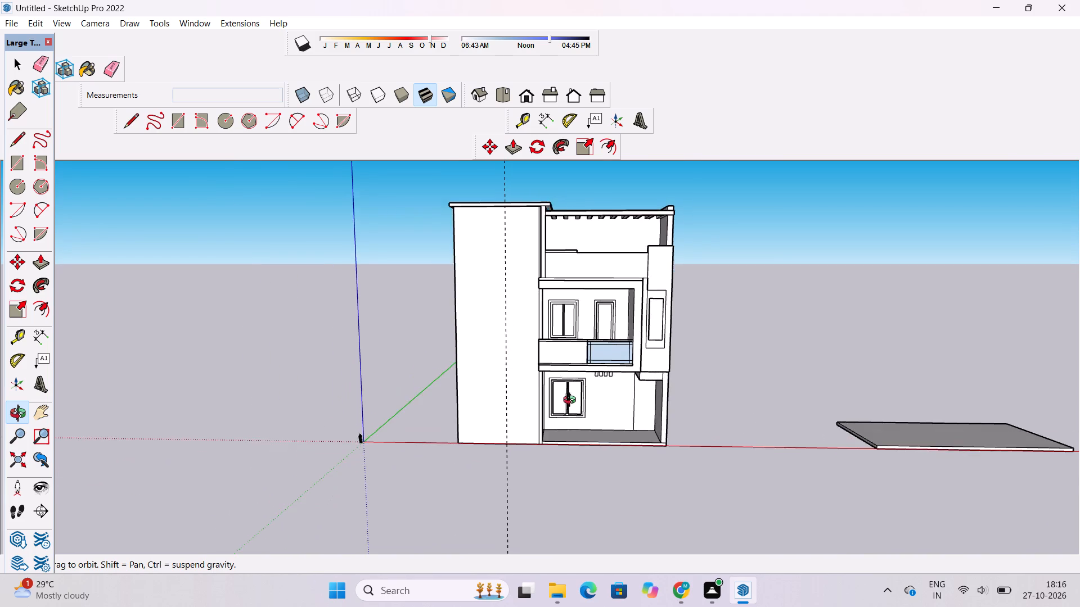
Examine the ground-floor opening and the balcony above it from the front of the building.
scroll(572, 401, up, 3)
shift+drag(607, 401, 552, 400)
shift+drag(551, 400, 604, 369)
scroll(611, 391, up, 2)
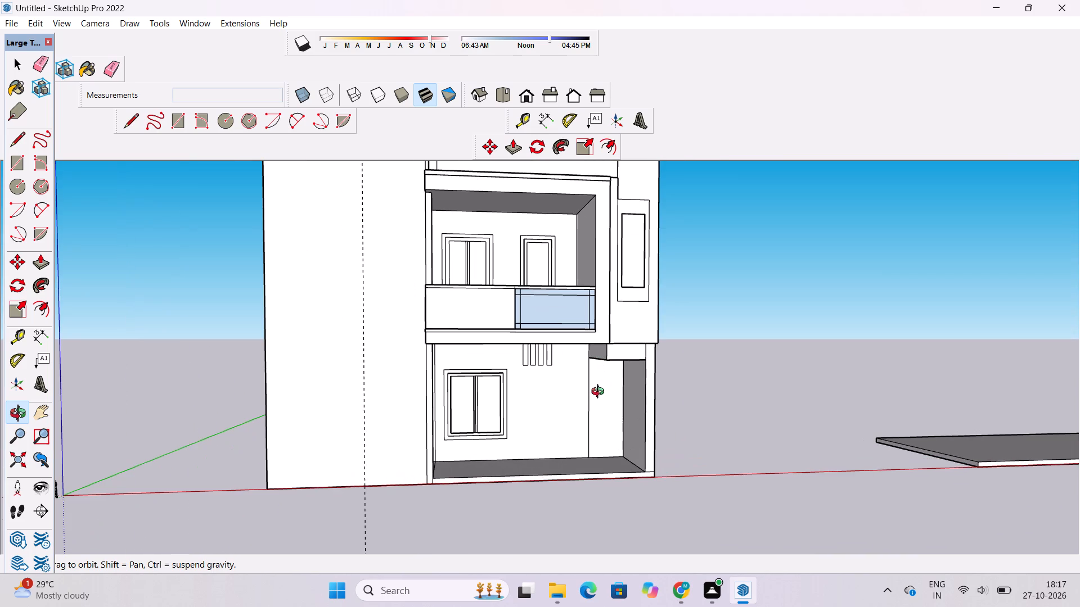
shift+click(588, 393)
shift+drag(584, 397, 582, 384)
shift+drag(582, 384, 582, 392)
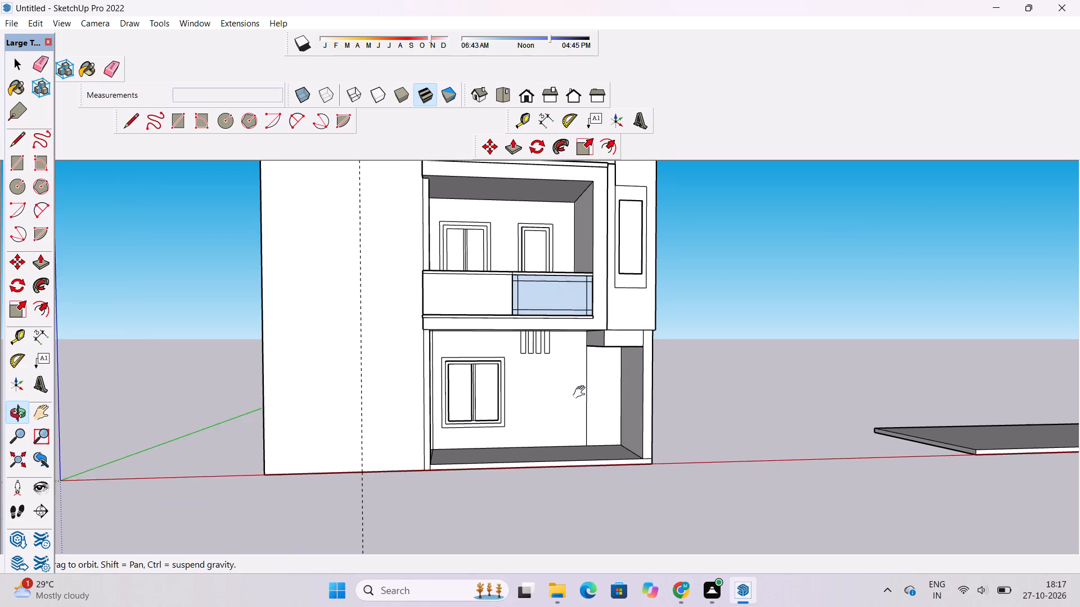
shift+drag(582, 392, 582, 407)
shift+drag(578, 426, 577, 386)
drag(572, 388, 548, 423)
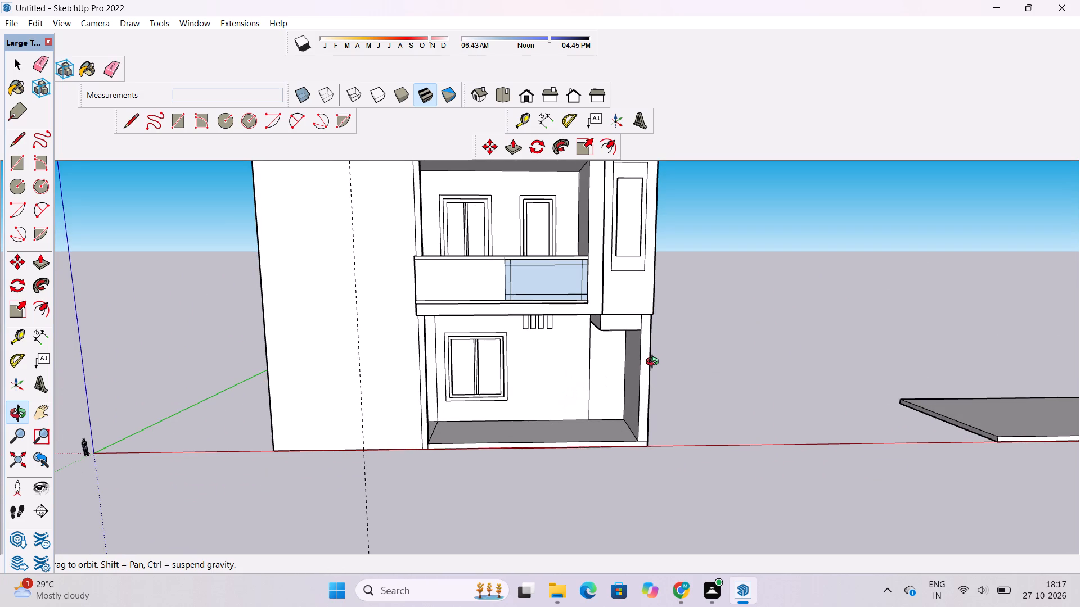
shift+drag(574, 398, 592, 398)
drag(592, 398, 568, 424)
scroll(433, 403, up, 1)
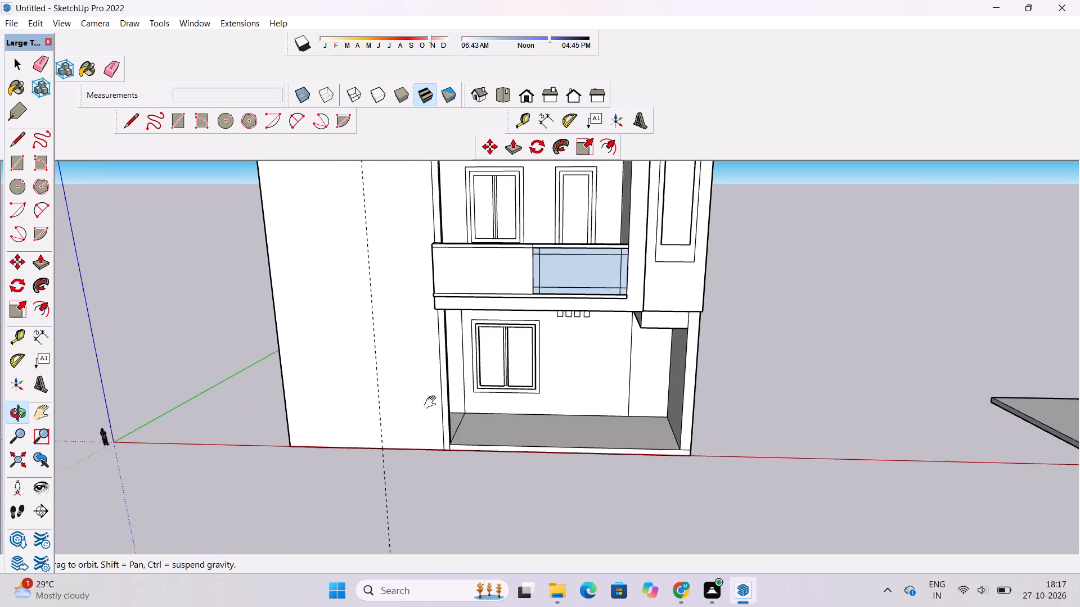
Erase the stray vertical line beside the ground-floor window and the diagonal line across the floor at that corner.
shift+drag(440, 404, 469, 442)
drag(517, 452, 444, 409)
scroll(514, 441, up, 4)
shift+drag(510, 449, 510, 398)
drag(494, 430, 487, 458)
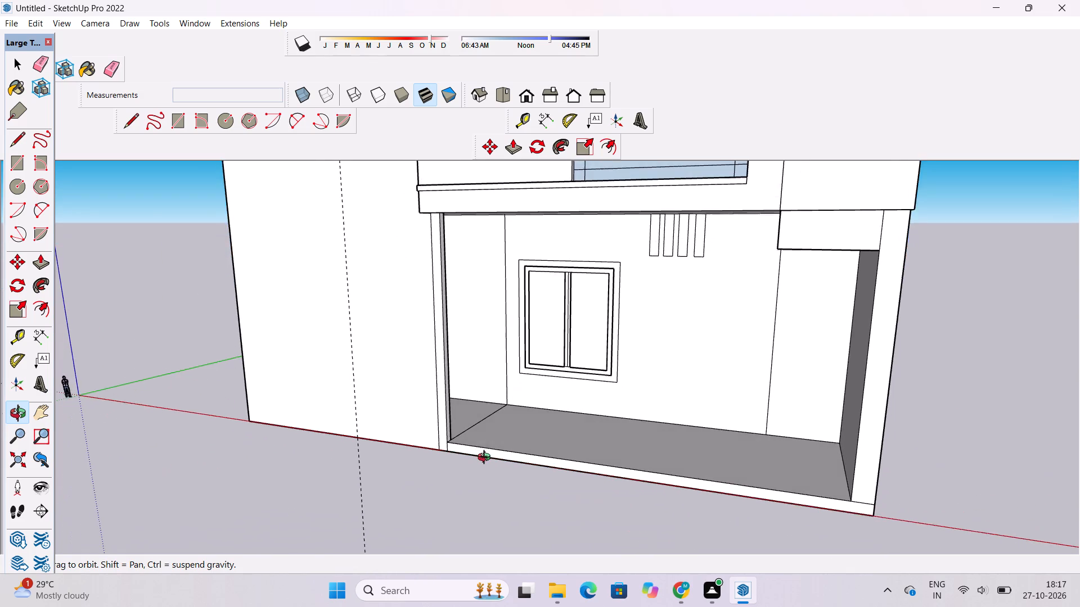
key(e)
scroll(490, 449, up, 4)
drag(500, 413, 480, 401)
click(514, 354)
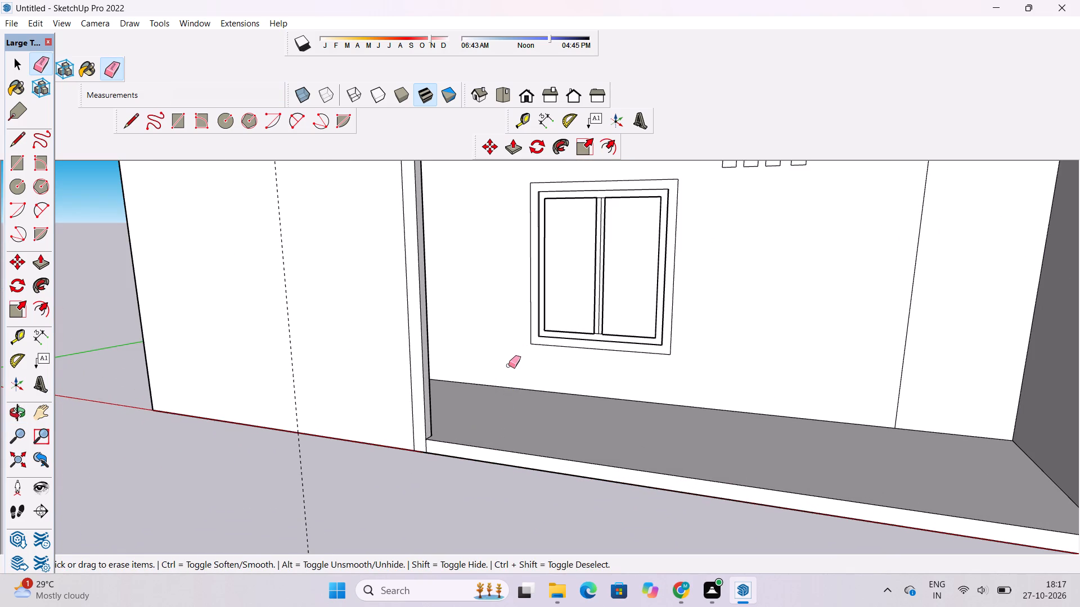
Examine the ground-floor room, its window wall and the lower part of the facade.
key(o)
scroll(497, 407, down, 4)
drag(492, 418, 560, 386)
drag(559, 382, 522, 425)
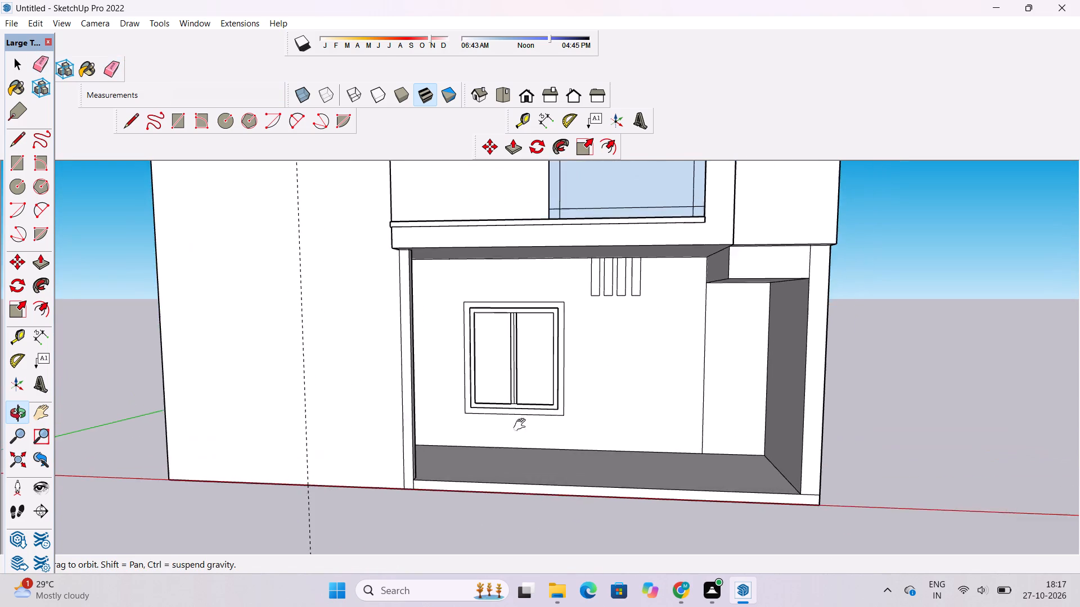
scroll(530, 417, down, 4)
drag(529, 416, 548, 451)
drag(542, 418, 521, 443)
drag(522, 445, 551, 449)
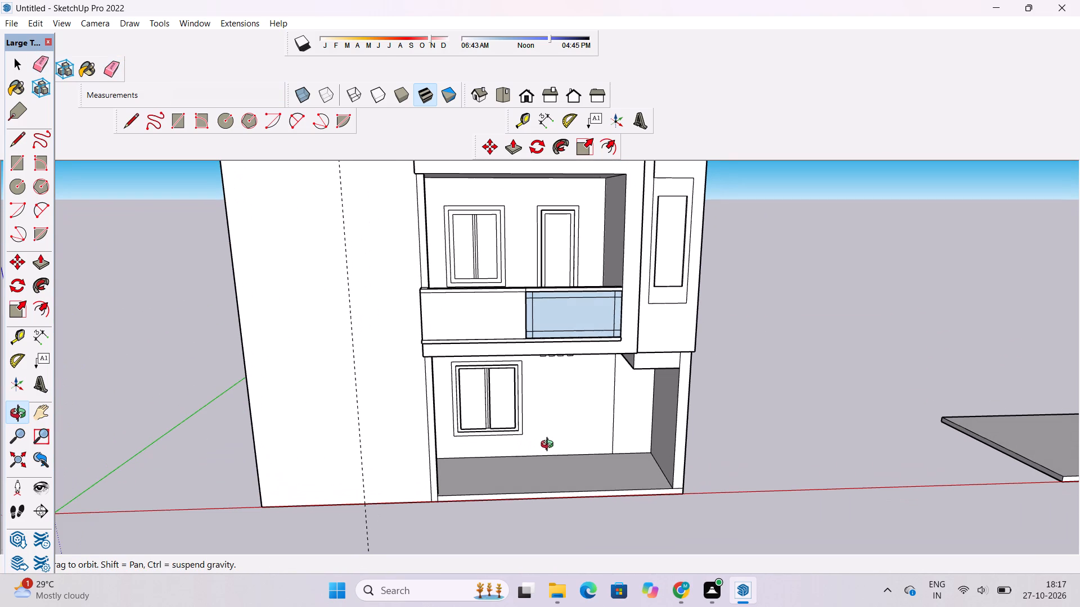
shift+click(510, 442)
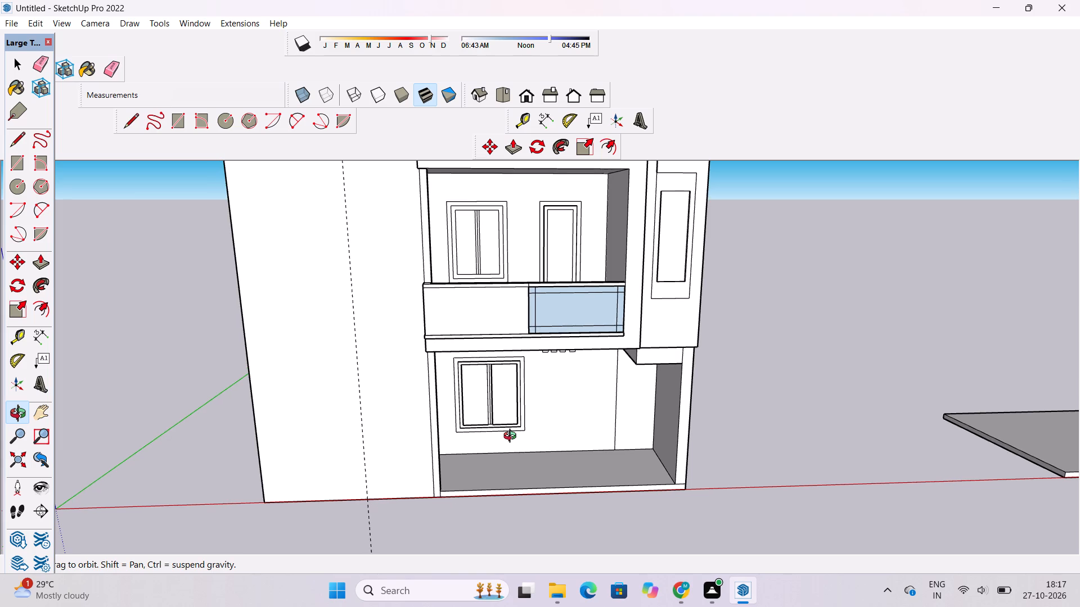
scroll(512, 434, down, 3)
shift+drag(512, 434, 511, 425)
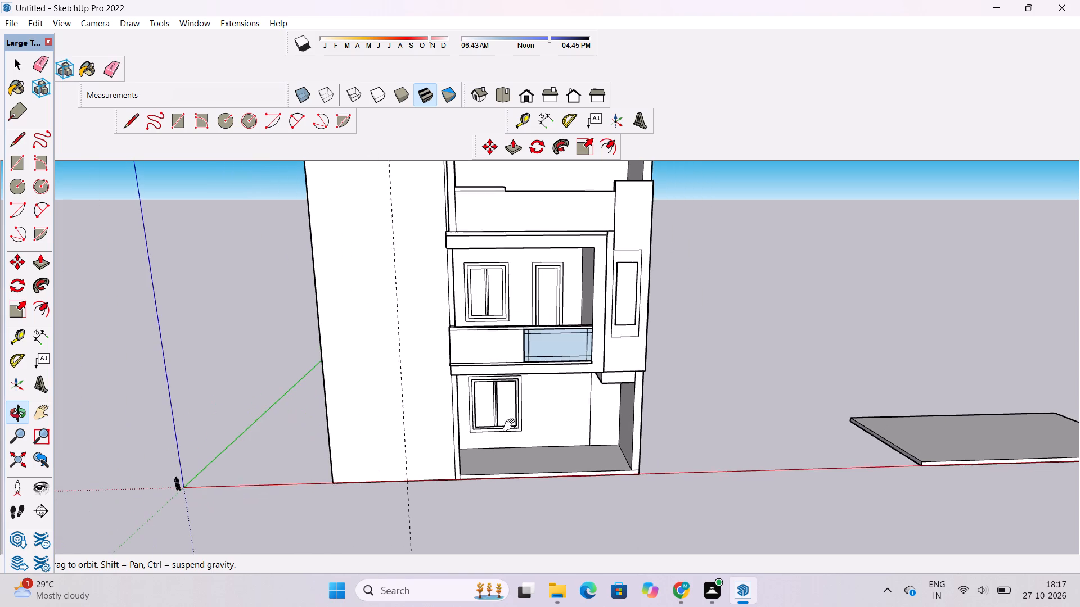
shift+drag(511, 425, 511, 423)
drag(508, 423, 510, 438)
drag(510, 438, 485, 446)
scroll(451, 400, down, 1)
shift+drag(451, 400, 488, 446)
drag(488, 446, 438, 464)
Examine the tall blank wall with the dashed guide and the upper storeys beside it.
scroll(418, 265, up, 3)
shift+drag(415, 282, 415, 316)
drag(417, 324, 540, 275)
scroll(430, 269, up, 5)
drag(454, 326, 455, 283)
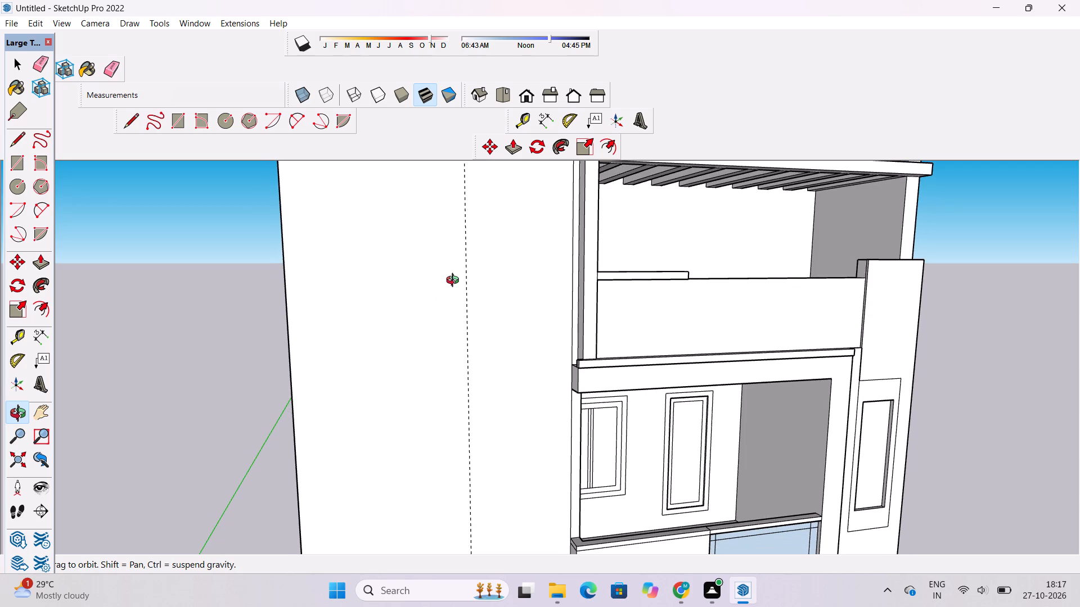
scroll(455, 282, down, 2)
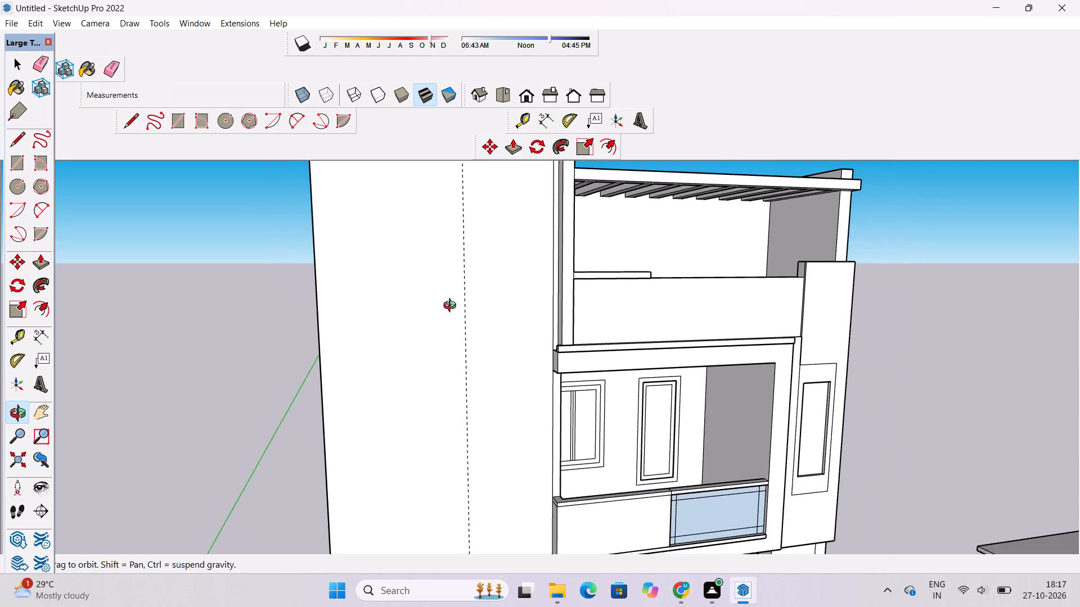
shift+drag(452, 307, 457, 289)
shift+drag(458, 320, 460, 300)
click(461, 300)
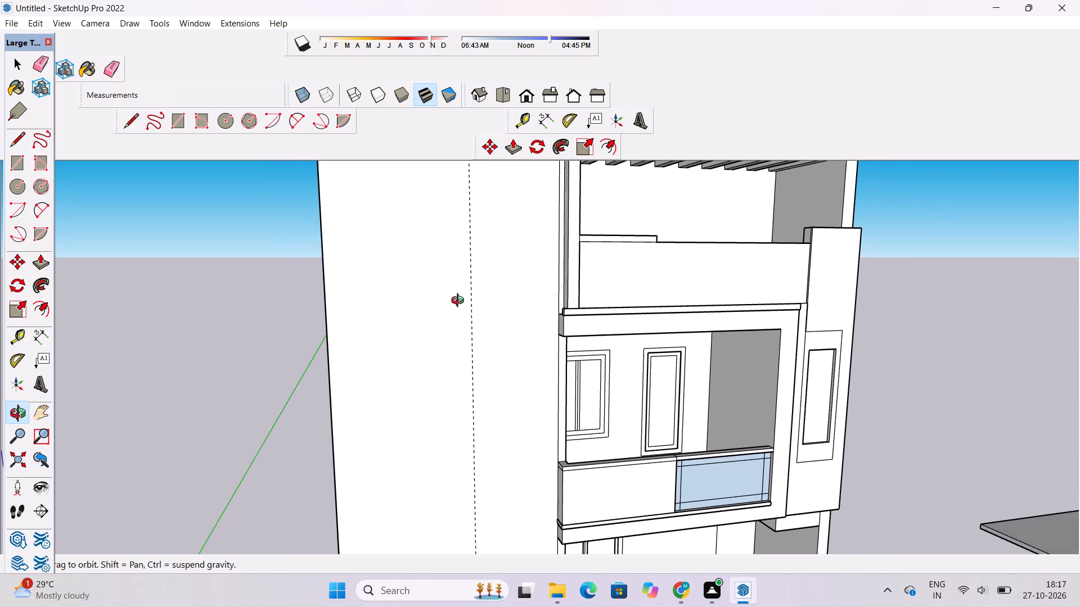
shift+drag(470, 315, 470, 306)
drag(469, 305, 464, 307)
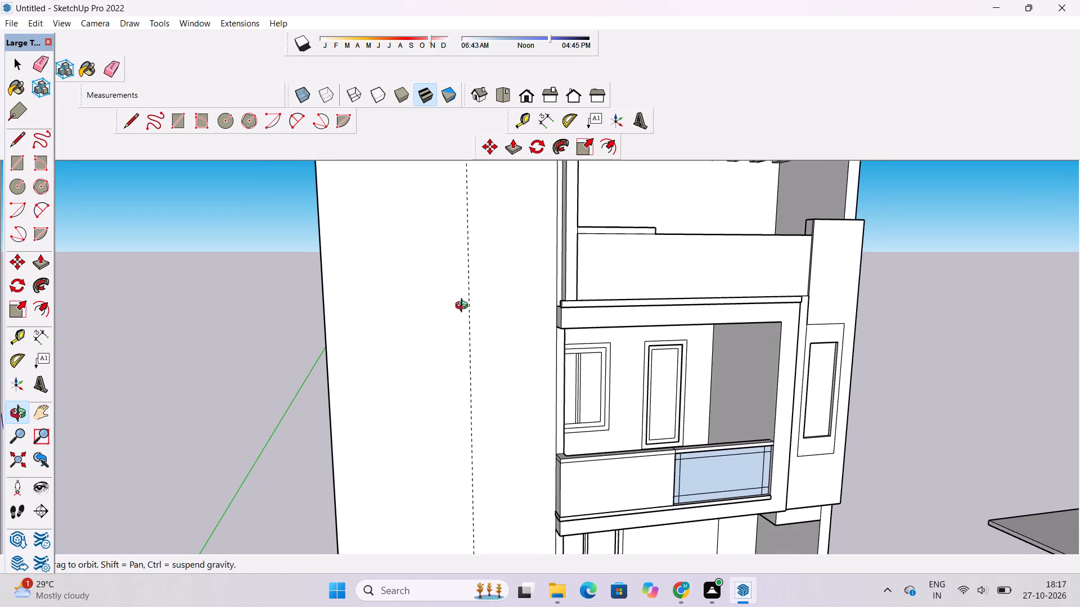
Examine the lower two storeys and the base of the tall blank wall from the front.
scroll(464, 307, down, 1)
shift+drag(457, 374, 463, 290)
shift+scroll(465, 288, down, 5)
scroll(493, 373, up, 3)
shift+drag(531, 398, 528, 389)
drag(528, 388, 522, 387)
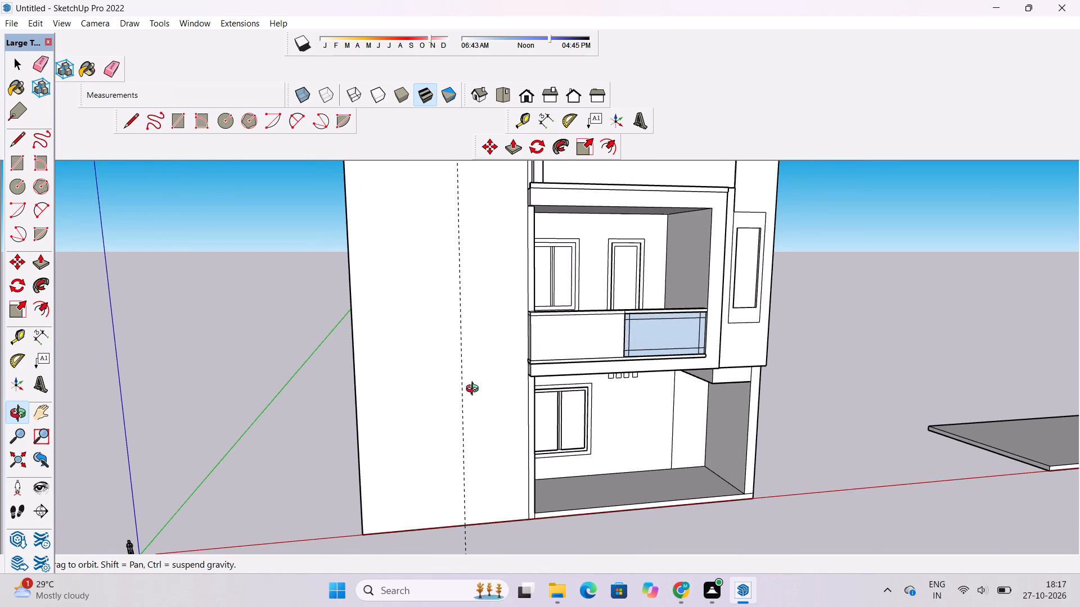
scroll(444, 355, down, 2)
shift+drag(461, 361, 442, 366)
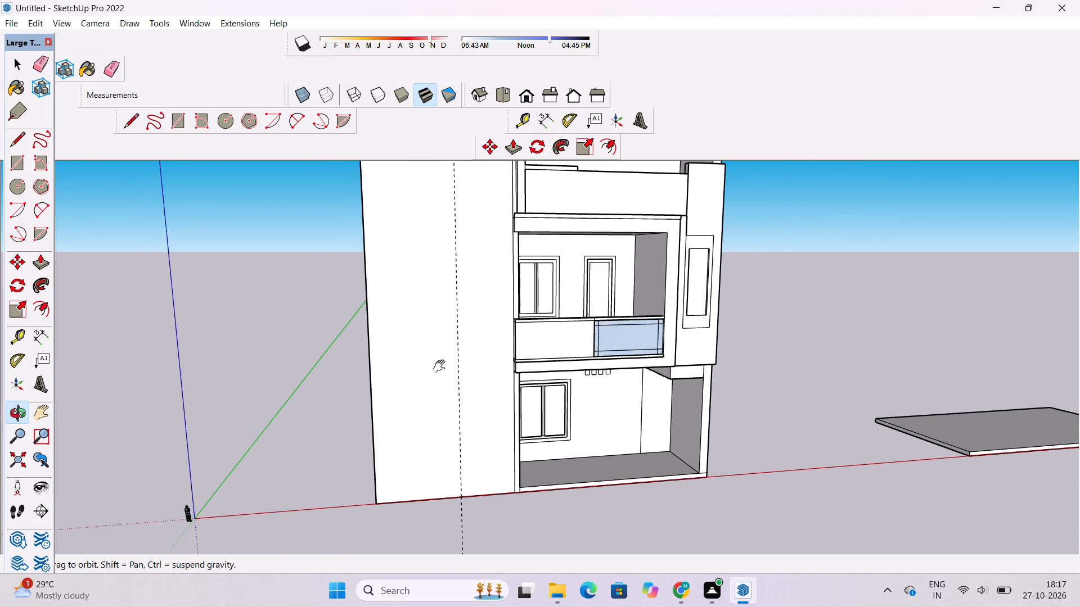
shift+drag(442, 366, 390, 376)
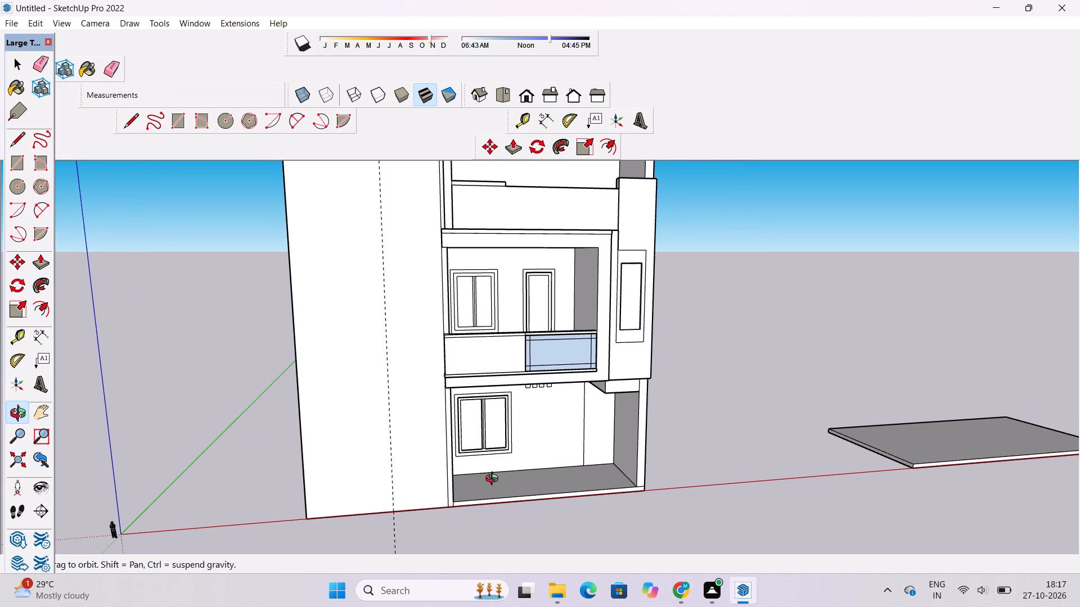
shift+drag(499, 470, 447, 478)
scroll(444, 479, up, 2)
shift+click(438, 477)
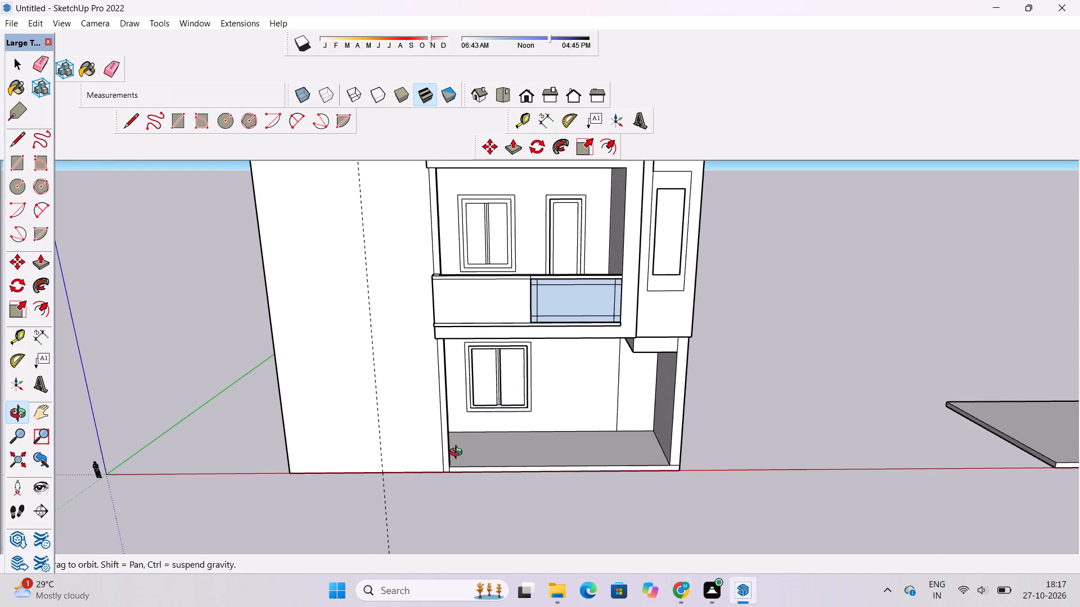
shift+drag(382, 425, 381, 451)
shift+drag(382, 452, 410, 452)
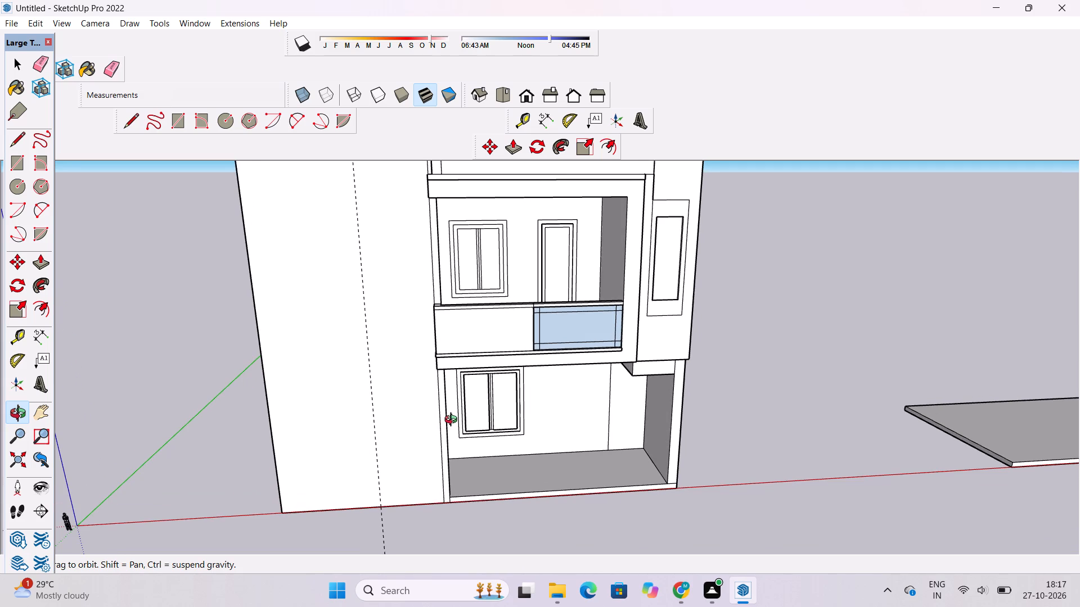
scroll(474, 378, down, 5)
shift+drag(483, 393, 491, 419)
scroll(356, 393, up, 3)
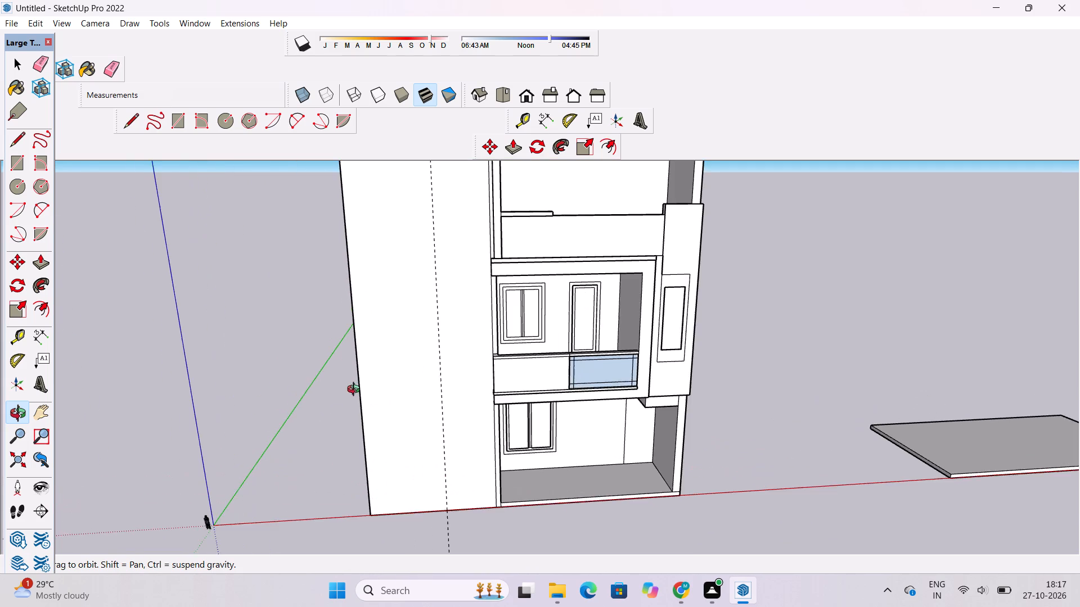
Examine the middle-storey balcony, its glass railing and its junction with the tall blank wall.
shift+drag(356, 389, 352, 398)
drag(352, 398, 455, 379)
scroll(470, 375, up, 4)
shift+drag(482, 360, 467, 395)
scroll(494, 434, up, 3)
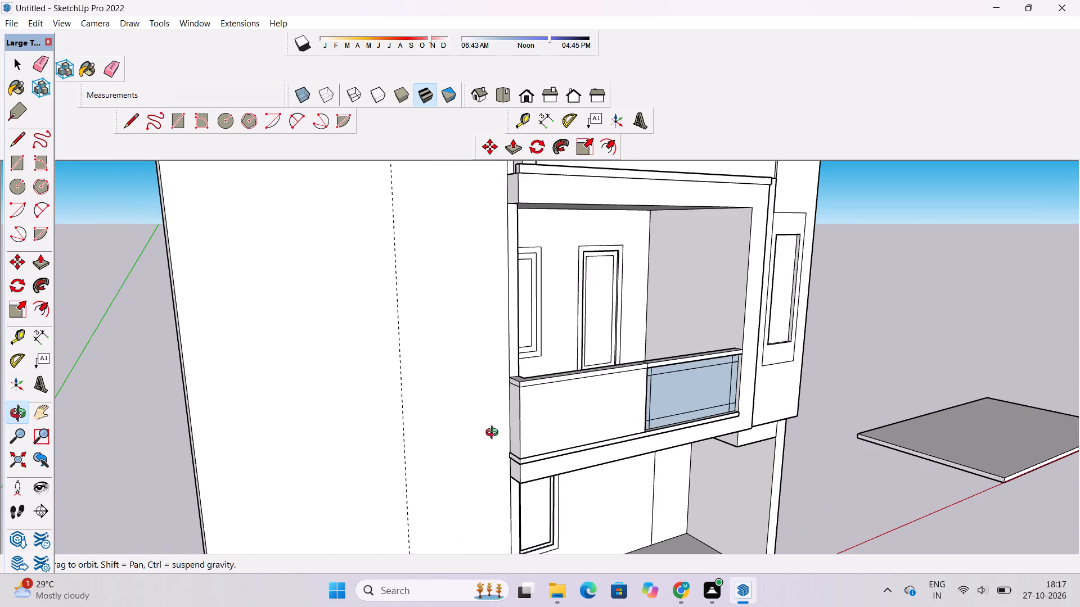
shift+drag(512, 449, 507, 443)
drag(506, 434, 418, 455)
scroll(420, 450, down, 1)
shift+drag(425, 449, 407, 447)
click(406, 447)
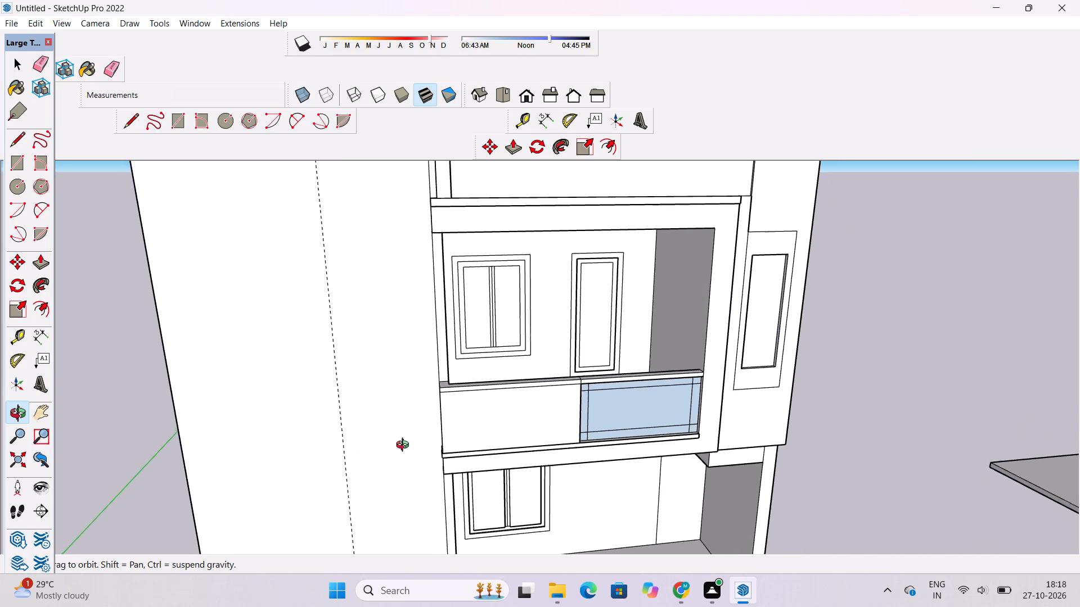
scroll(423, 436, down, 2)
shift+click(432, 432)
shift+click(427, 433)
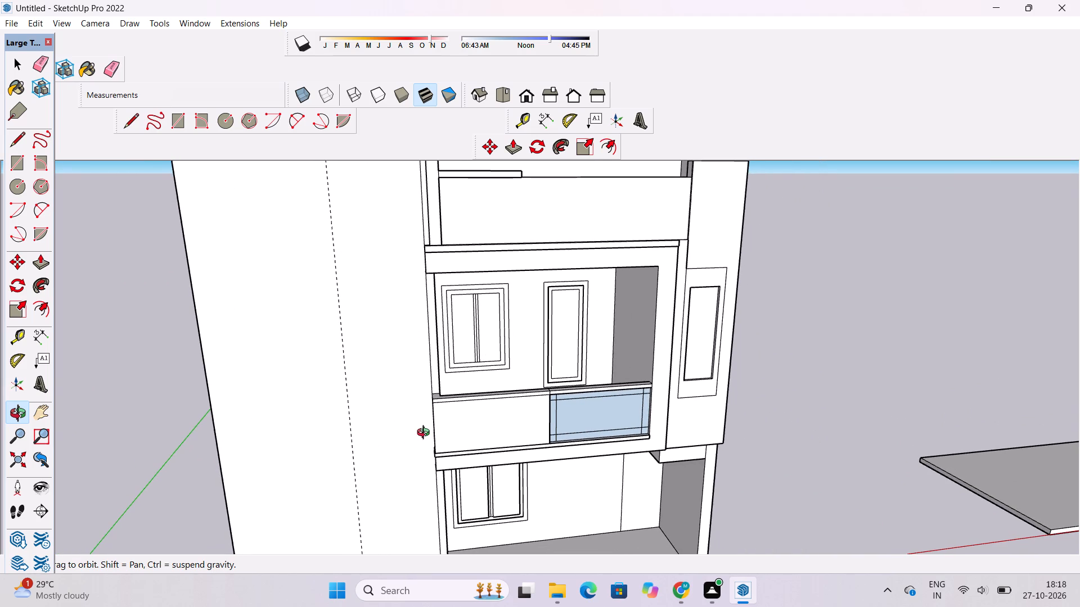
shift+click(426, 434)
drag(427, 433, 435, 426)
Examine the complete facade from the front, from both sides, from above and from below.
scroll(436, 421, down, 6)
shift+drag(489, 396, 478, 400)
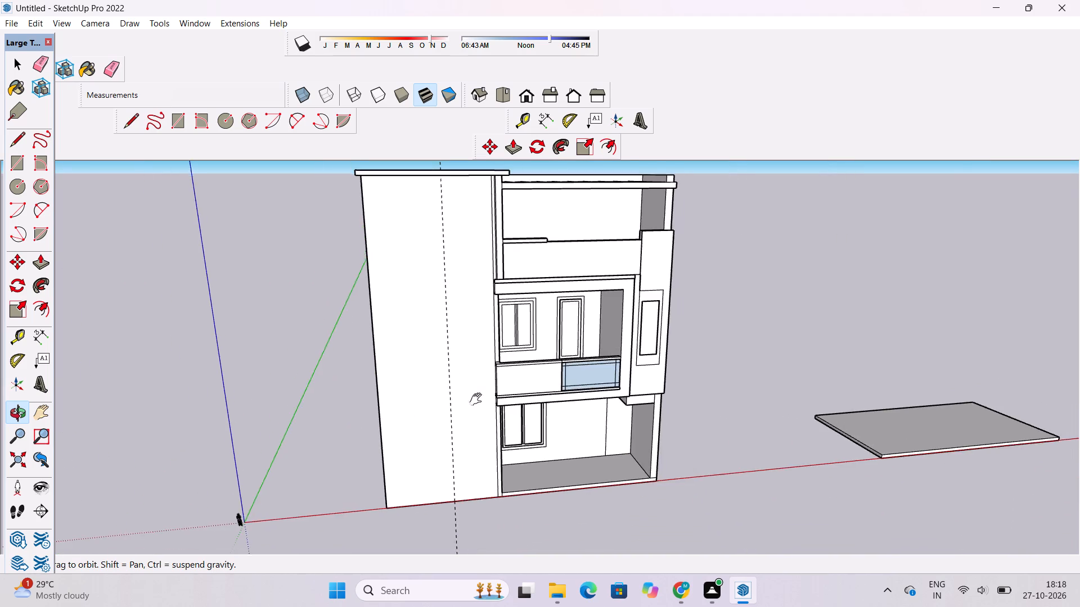
shift+drag(478, 400, 444, 411)
drag(457, 406, 366, 406)
scroll(371, 397, up, 2)
shift+drag(476, 383, 440, 391)
scroll(432, 392, up, 2)
shift+drag(434, 390, 435, 392)
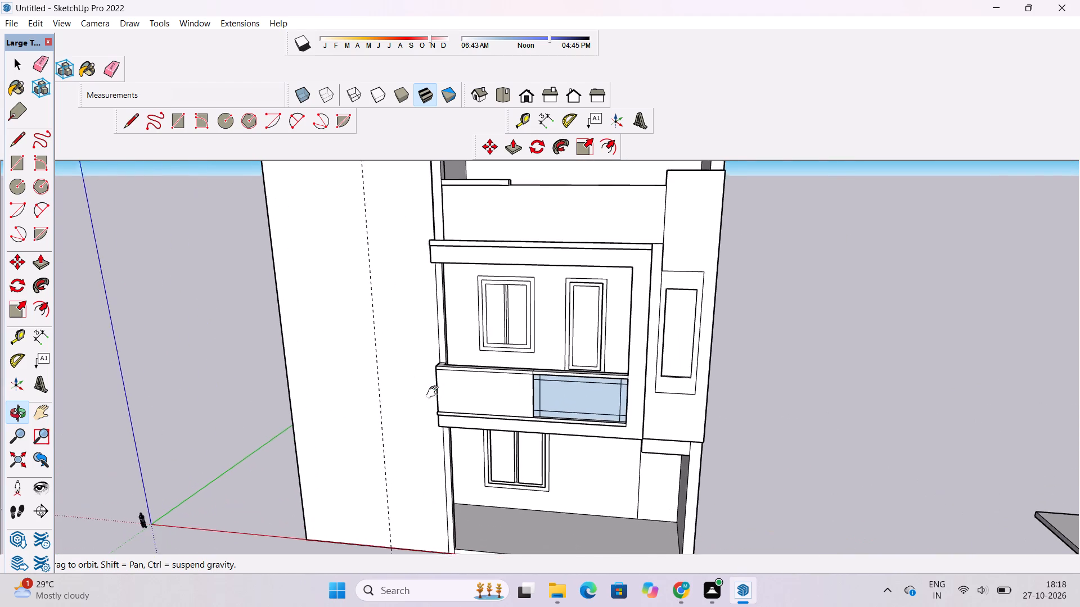
shift+drag(435, 392, 438, 396)
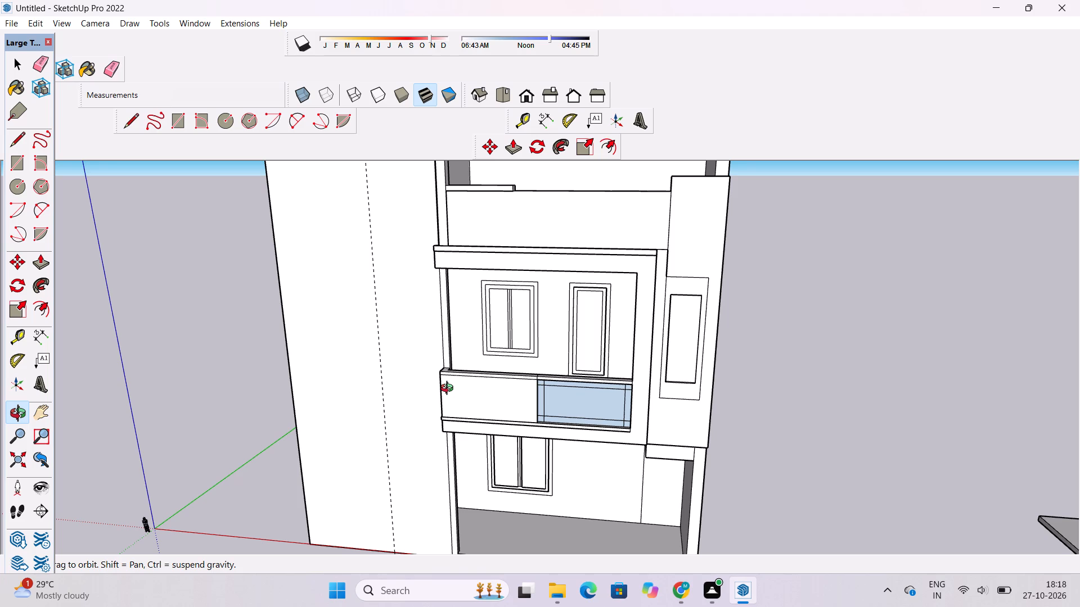
drag(445, 381, 445, 424)
scroll(444, 405, down, 4)
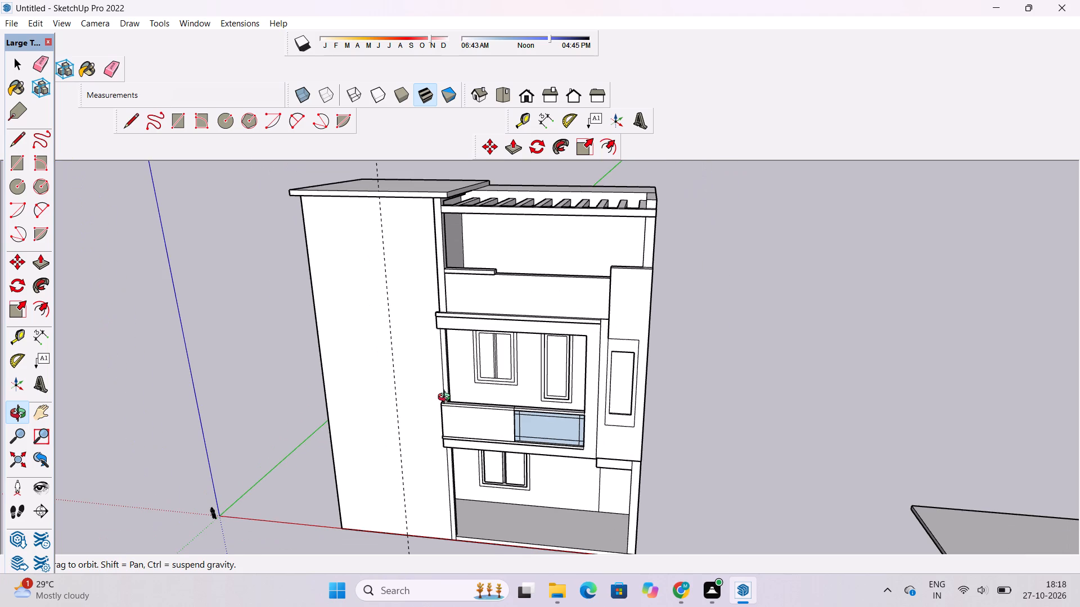
shift+drag(447, 396, 432, 407)
drag(431, 407, 489, 384)
scroll(480, 345, up, 1)
shift+click(478, 353)
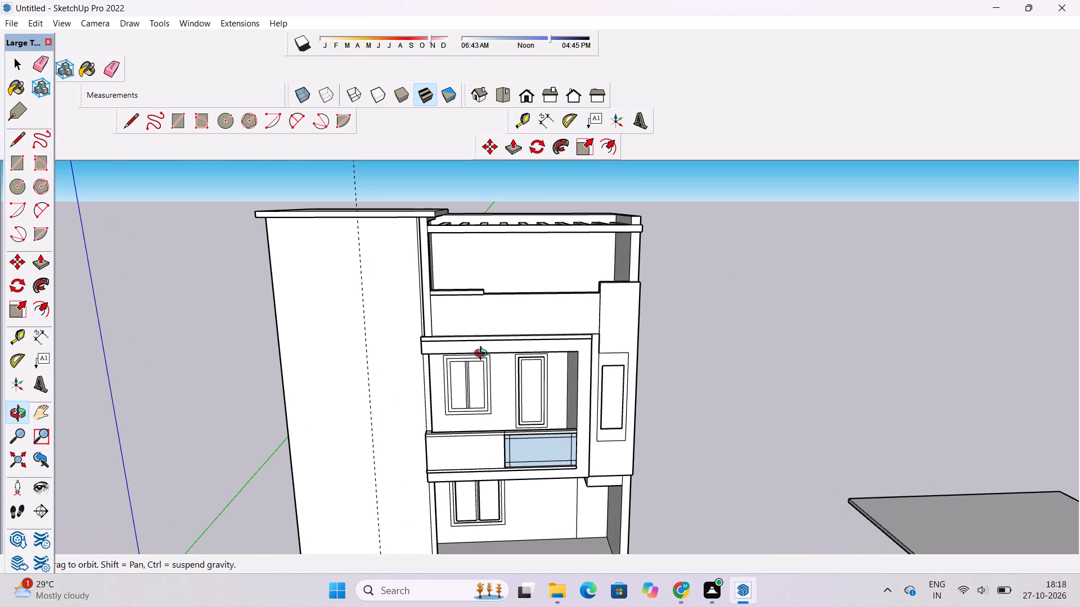
drag(483, 355, 493, 346)
shift+drag(502, 334, 498, 345)
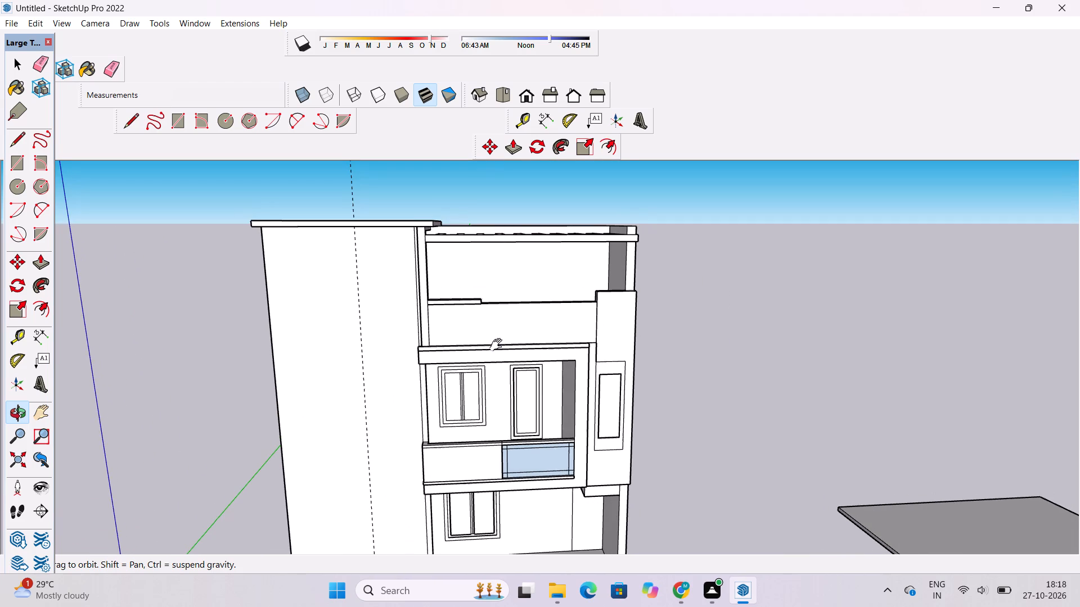
drag(549, 317, 303, 284)
drag(322, 303, 456, 353)
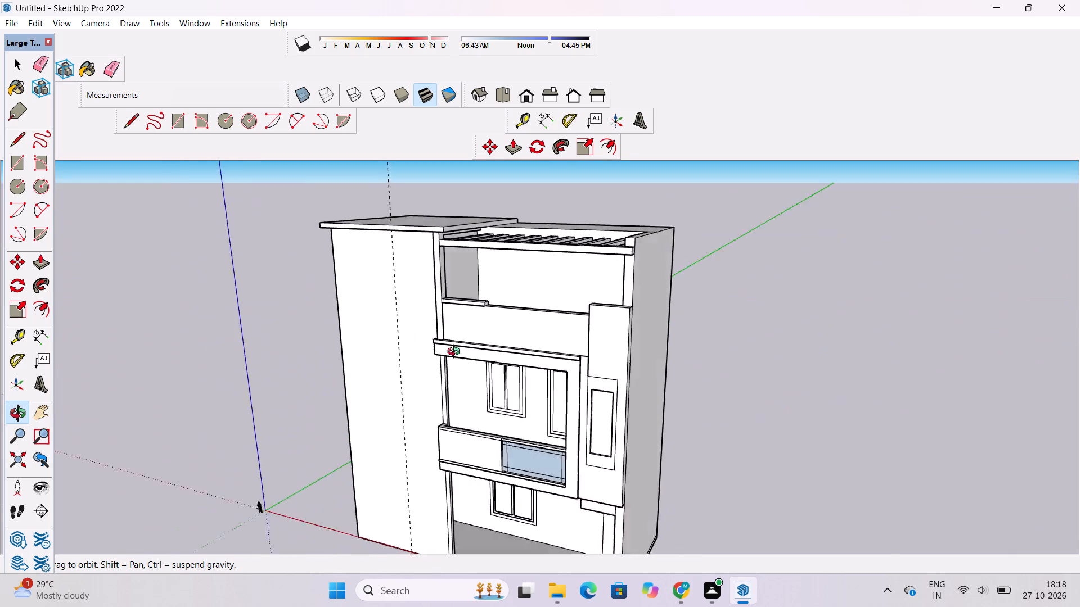
drag(456, 353, 583, 360)
drag(460, 384, 400, 196)
scroll(415, 345, up, 2)
shift+drag(416, 361, 421, 247)
scroll(421, 244, down, 2)
drag(422, 268, 424, 285)
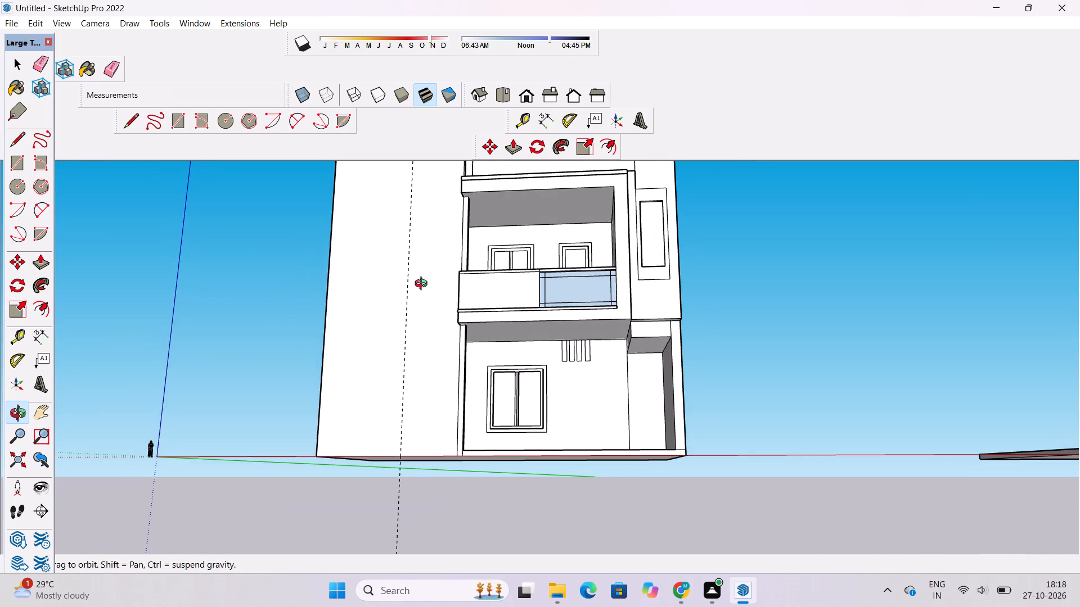
Draw a vertical line about 151' long on the tall blank wall, following the dashed guide from the roof slab down to the base.
drag(427, 284, 449, 327)
shift+drag(435, 369, 422, 425)
drag(447, 347, 493, 442)
drag(487, 447, 570, 312)
scroll(561, 270, down, 4)
shift+drag(557, 285, 553, 331)
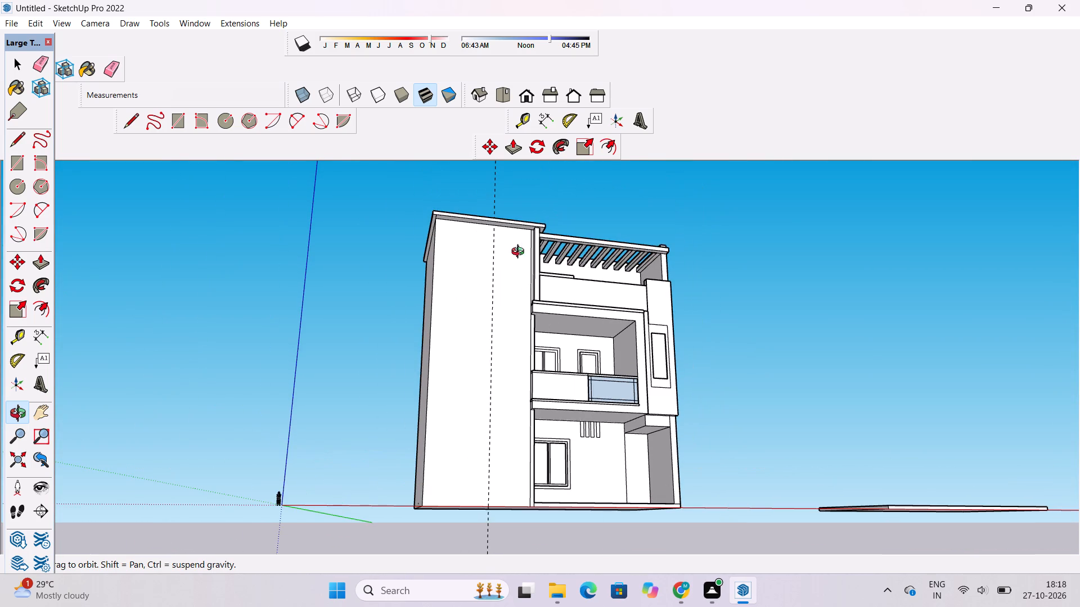
key(l)
scroll(490, 240, up, 8)
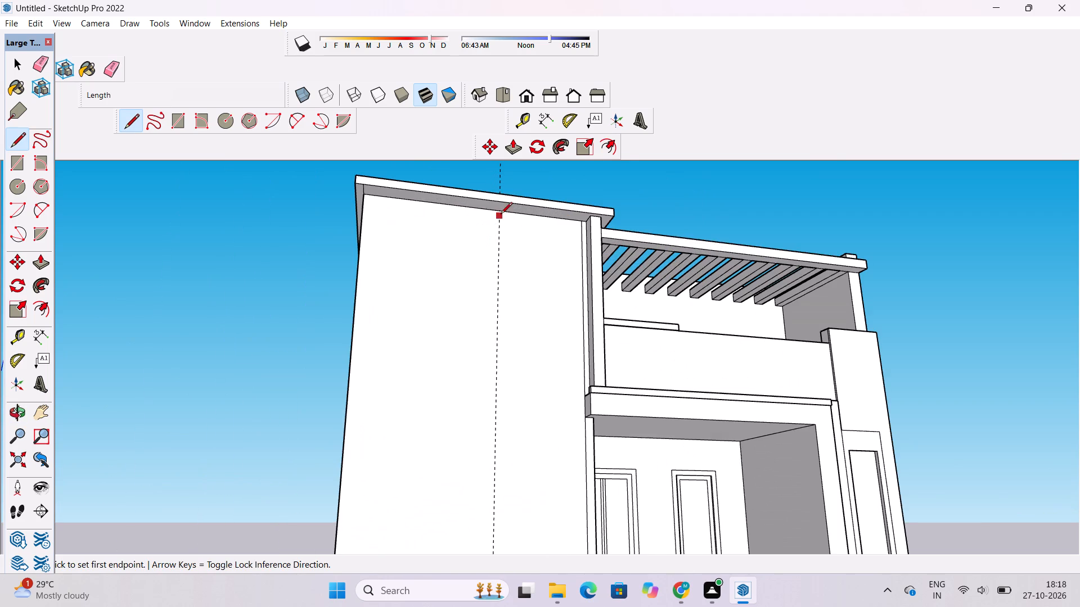
click(501, 212)
scroll(501, 212, down, 9)
scroll(501, 474, up, 1)
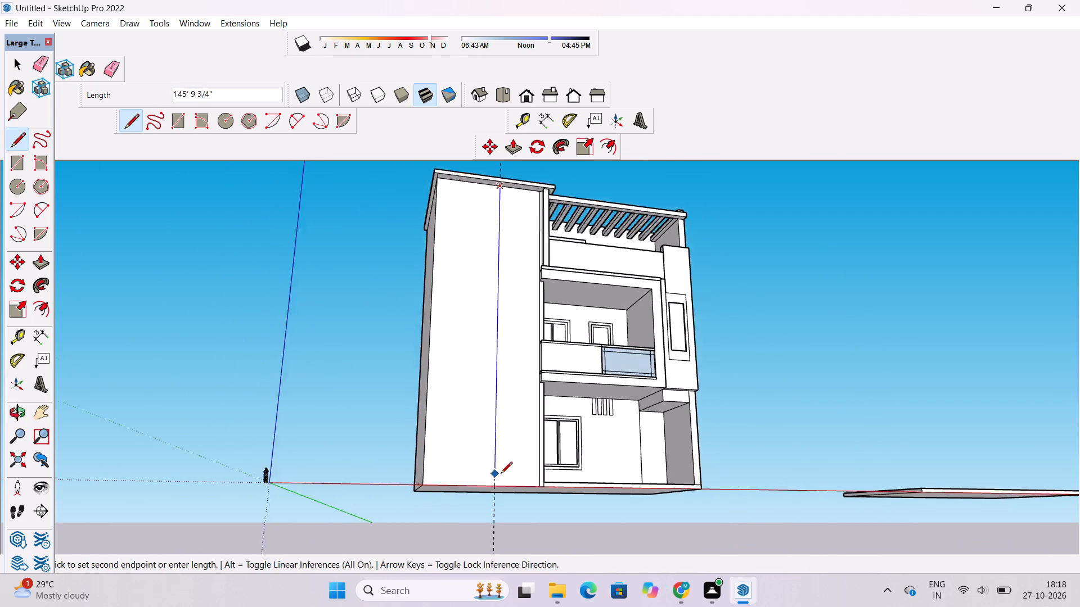
scroll(501, 474, up, 7)
click(490, 497)
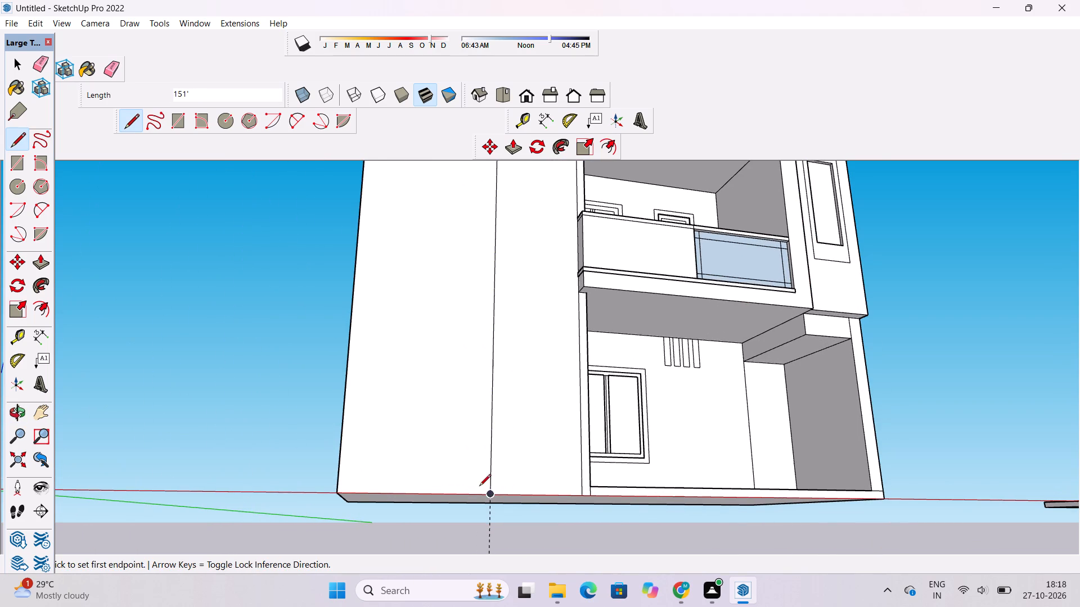
Erase the dashed guide running through the tall blank wall.
key(o)
scroll(450, 424, down, 6)
drag(465, 427, 457, 482)
shift+drag(449, 510, 451, 397)
scroll(452, 391, down, 5)
drag(455, 439, 449, 487)
scroll(445, 487, up, 3)
key(e)
drag(498, 418, 467, 452)
Examine the divided tall wall and the neighbouring storeys from the front, from above and from the side.
key(o)
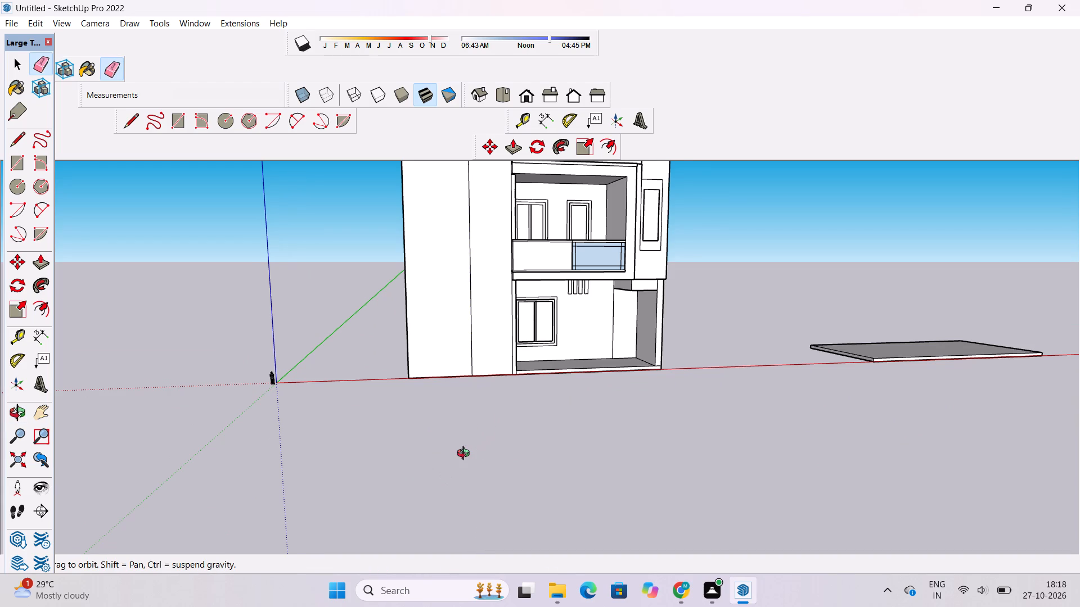
scroll(466, 454, up, 1)
shift+drag(466, 450, 411, 459)
drag(469, 404, 366, 413)
scroll(434, 336, up, 4)
shift+drag(450, 328, 453, 397)
drag(498, 393, 395, 366)
scroll(429, 289, down, 3)
shift+drag(425, 298, 418, 379)
drag(422, 384, 669, 409)
scroll(574, 337, down, 3)
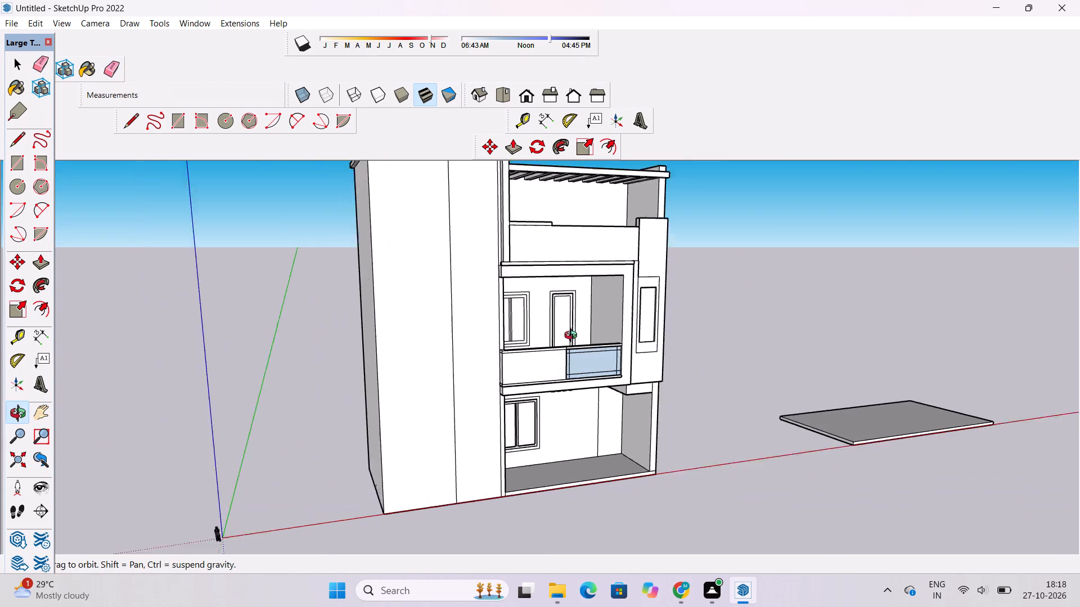
scroll(573, 337, down, 3)
drag(548, 346, 550, 394)
scroll(527, 279, up, 8)
shift+drag(526, 275, 525, 300)
drag(525, 303, 414, 280)
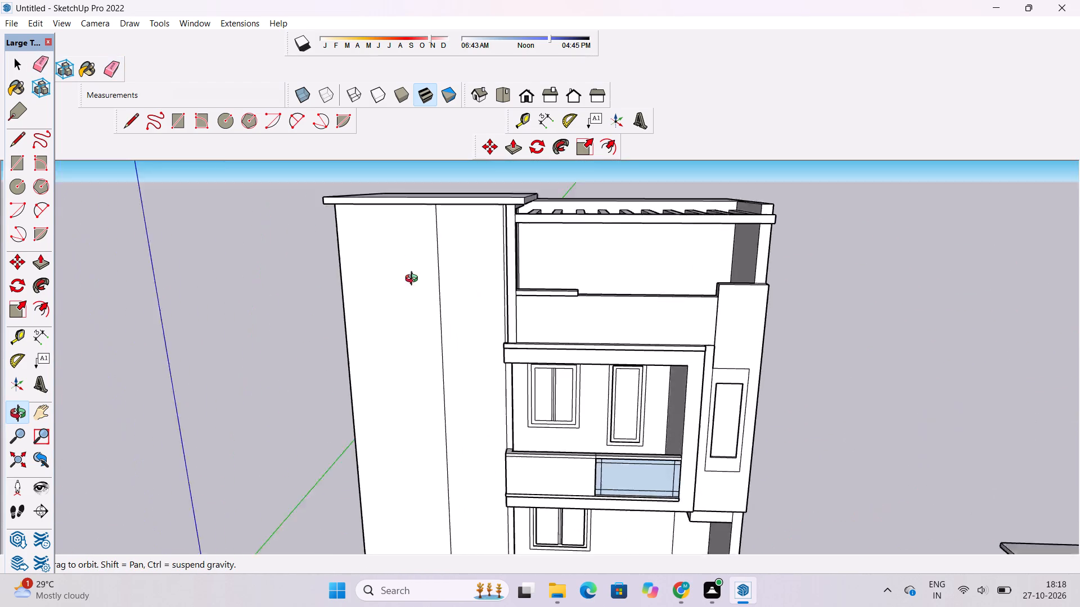
drag(414, 280, 352, 268)
scroll(360, 258, up, 5)
drag(362, 259, 641, 250)
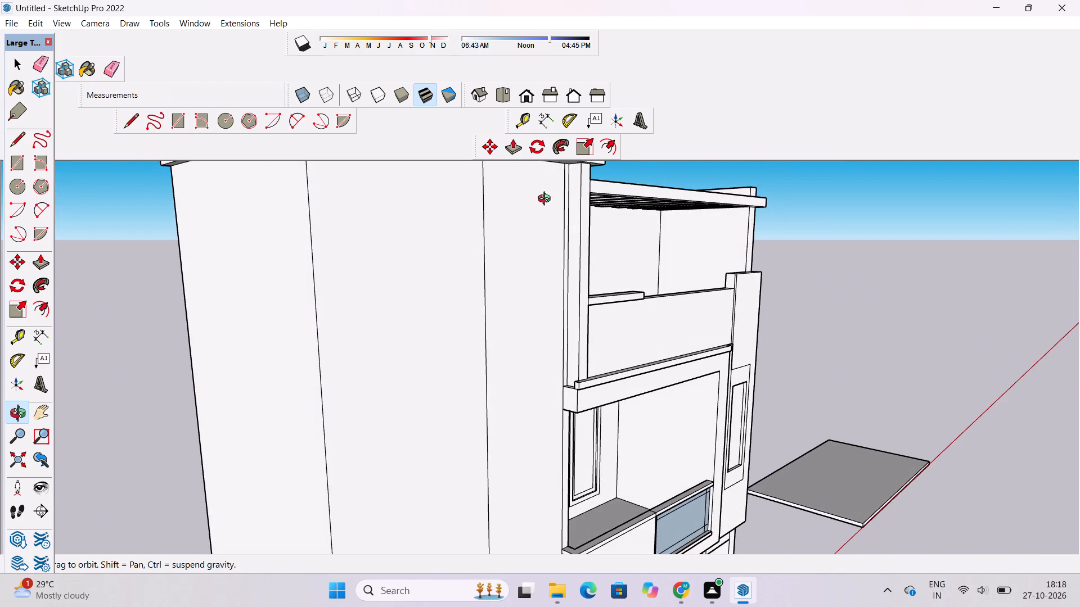
Erase the stray edge on the underside of the tall block's roof slab, near its front outer corner.
scroll(547, 200, up, 3)
shift+drag(547, 205, 557, 287)
drag(556, 322, 507, 326)
scroll(507, 325, down, 3)
drag(214, 320, 275, 291)
scroll(319, 244, up, 3)
shift+drag(325, 235, 353, 329)
drag(353, 328, 332, 273)
scroll(328, 253, up, 4)
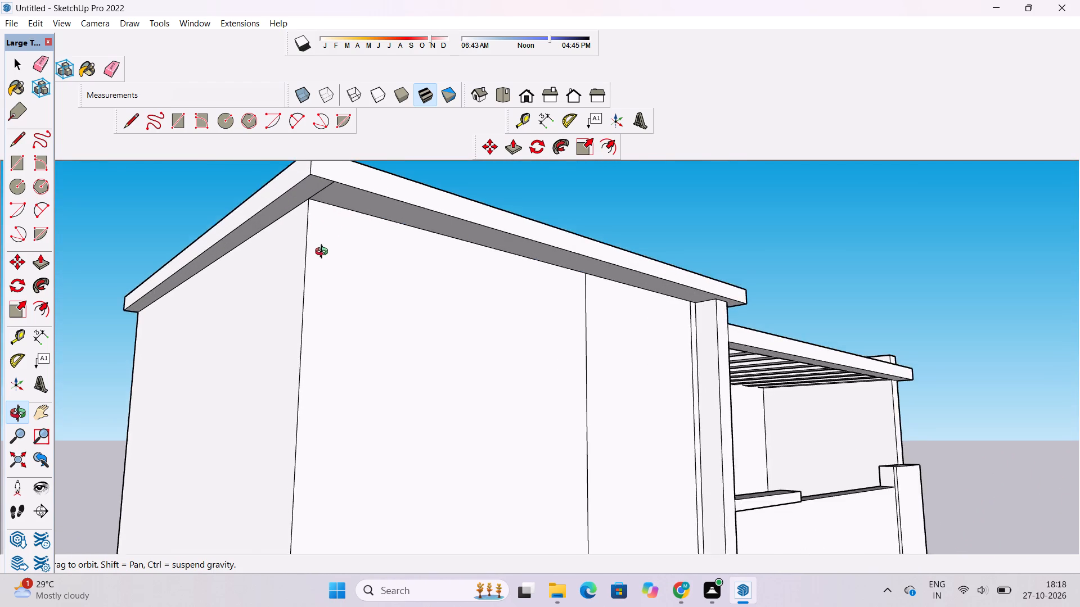
shift+drag(323, 251, 336, 290)
key(e)
scroll(328, 256, up, 4)
click(336, 206)
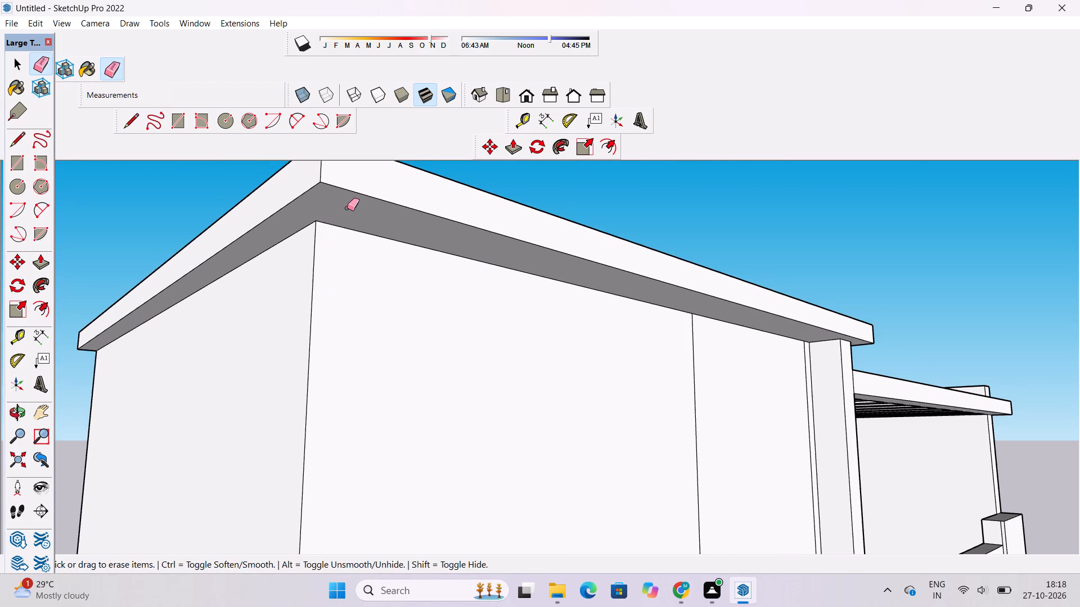
Examine the tall block's roof slab from the front, the outer side, the rear and above.
key(o)
drag(415, 207, 577, 300)
shift+drag(402, 343, 558, 258)
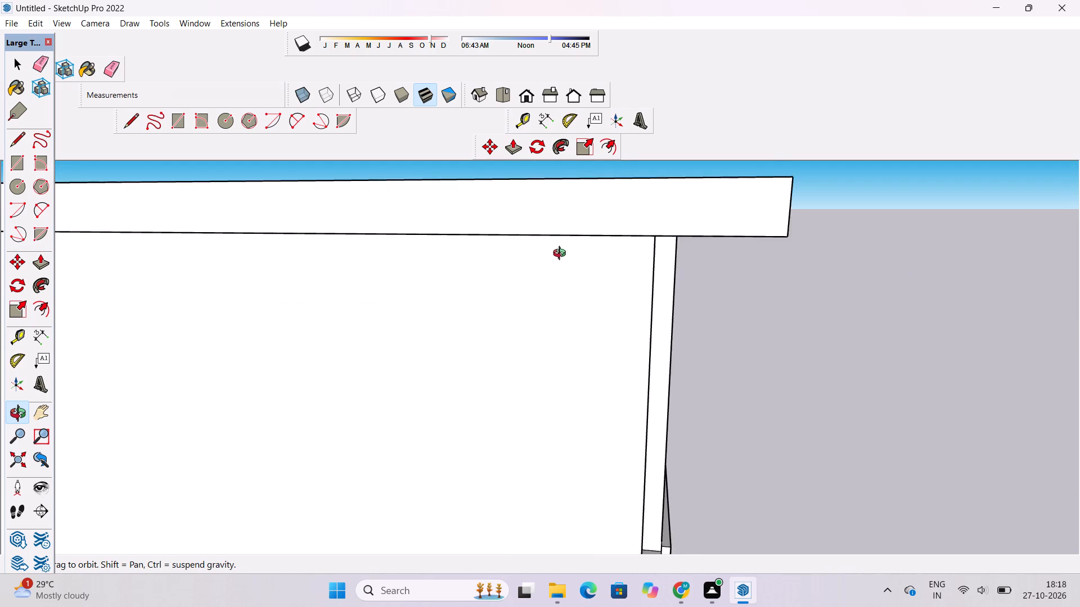
scroll(562, 254, down, 5)
drag(328, 322, 514, 292)
scroll(558, 262, down, 5)
shift+drag(472, 307, 813, 306)
scroll(817, 297, down, 4)
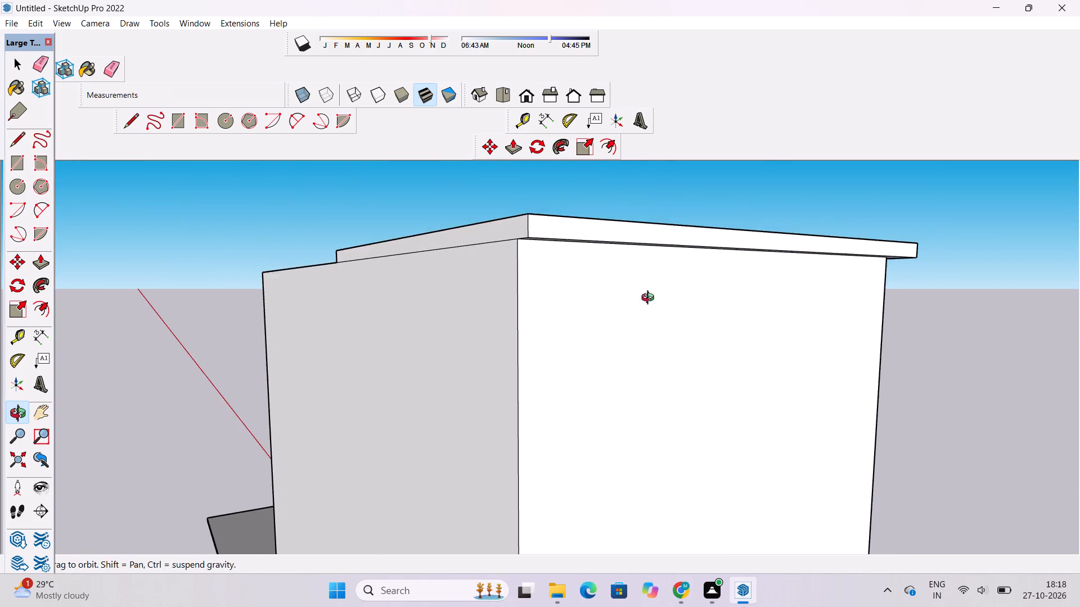
drag(632, 296, 429, 403)
shift+drag(442, 386, 451, 406)
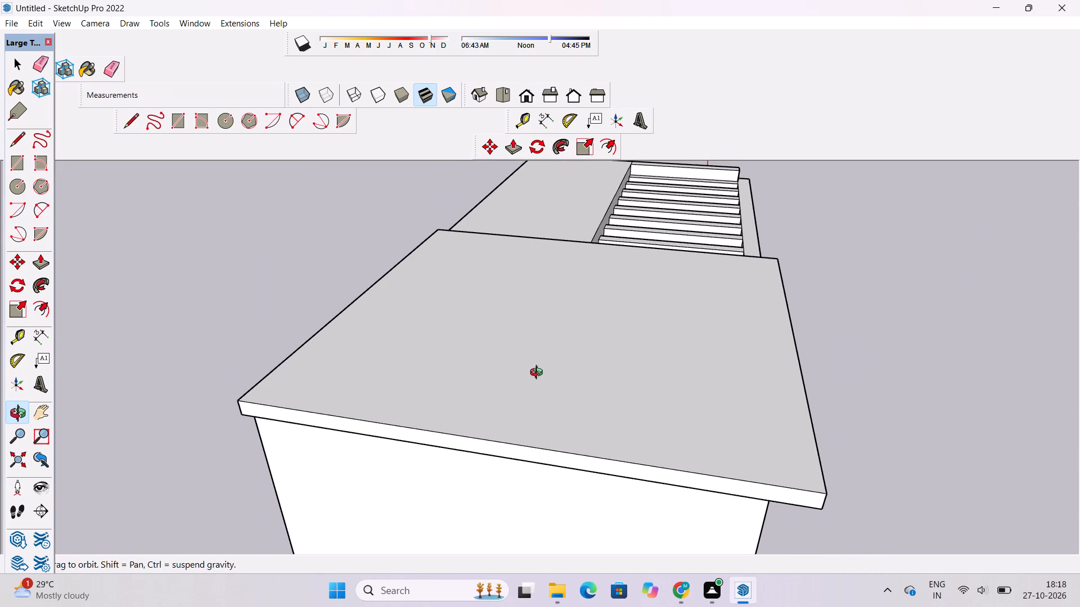
Push/Pull the rear edge face of the tall block's roof slab outward by 3'.
scroll(348, 369, up, 1)
shift+drag(337, 383, 701, 307)
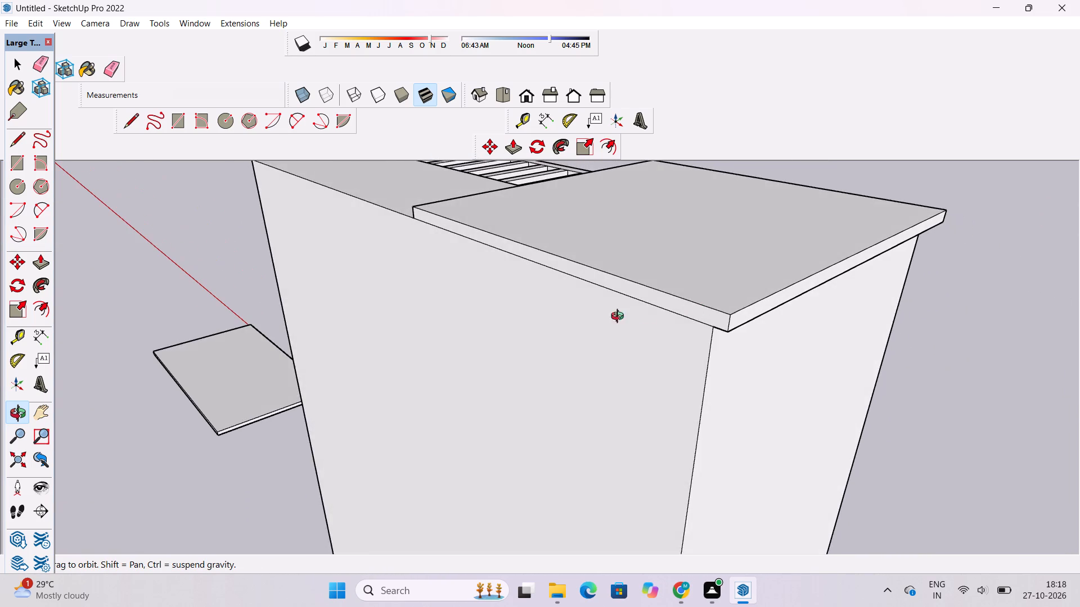
scroll(575, 326, down, 4)
drag(654, 323, 590, 317)
scroll(566, 331, up, 4)
shift+drag(566, 337, 560, 363)
scroll(571, 346, up, 4)
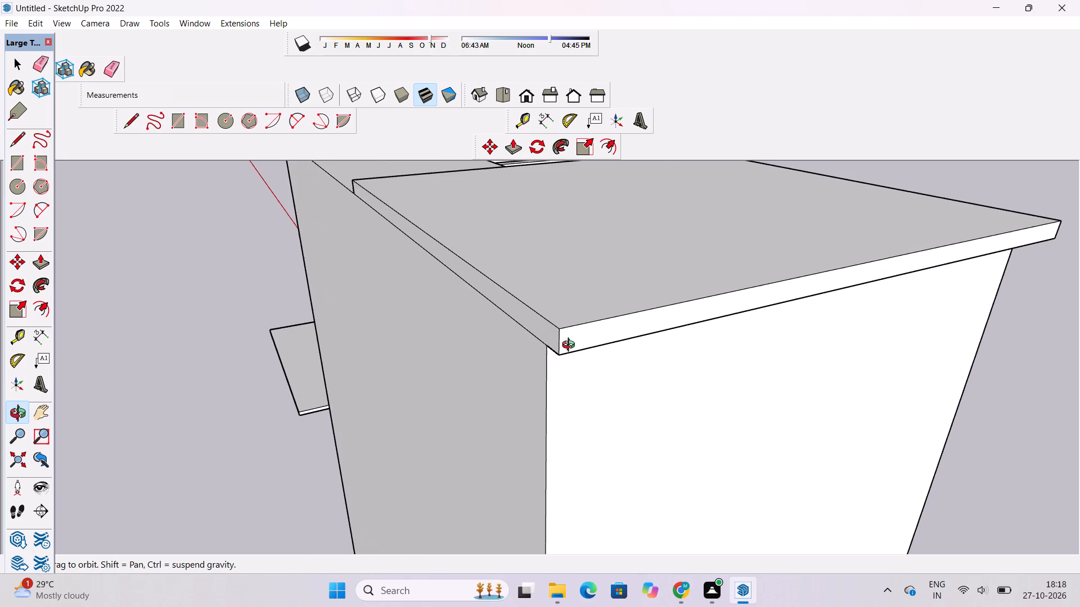
shift+click(571, 346)
key(p)
scroll(557, 335, up, 4)
click(553, 339)
scroll(553, 340, down, 1)
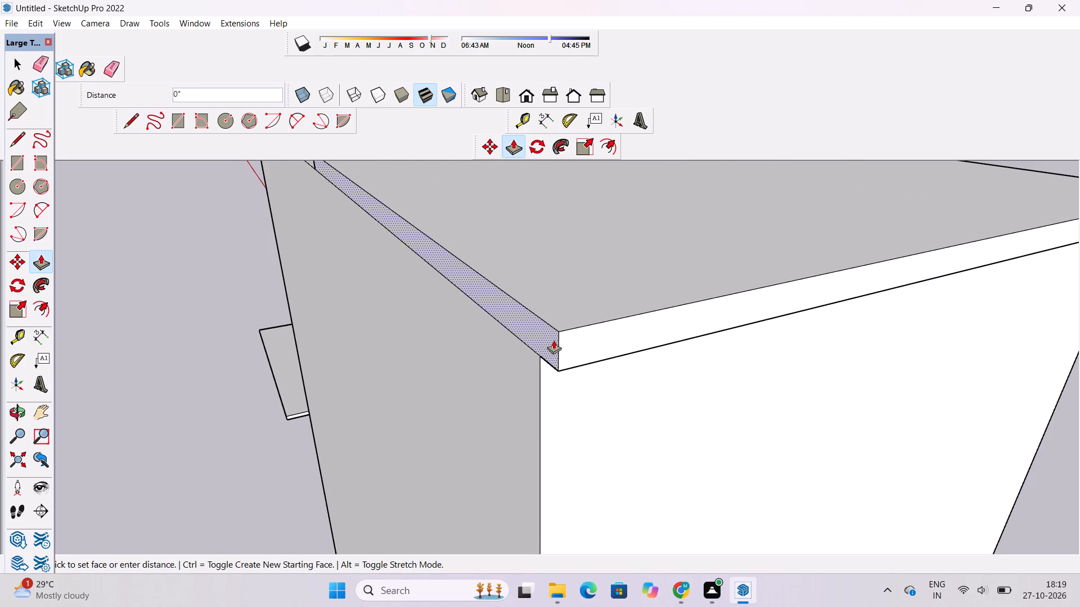
scroll(553, 340, down, 5)
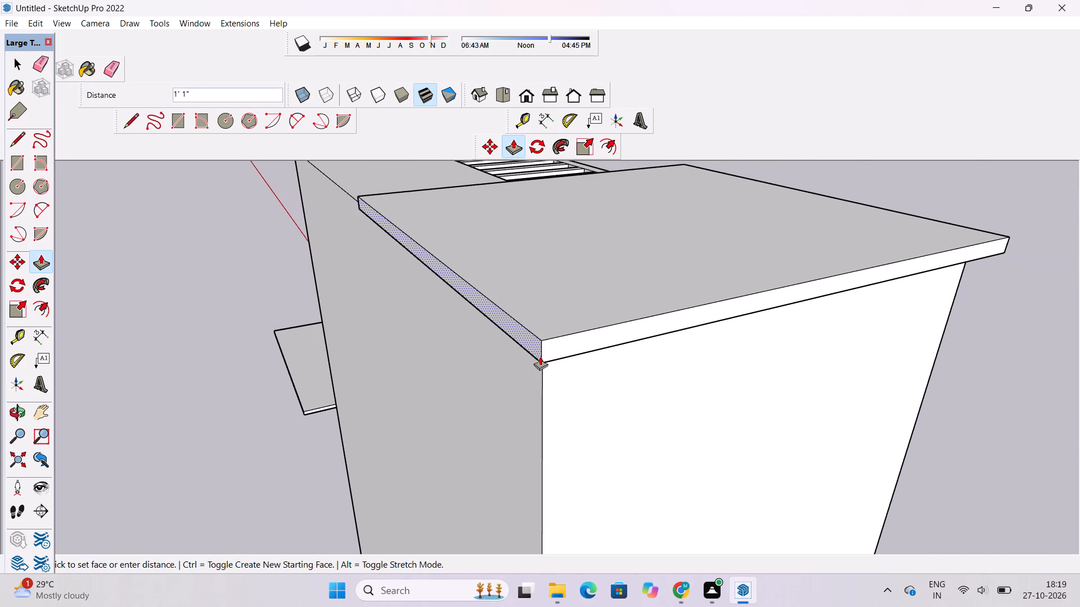
text(3')
key(Return)
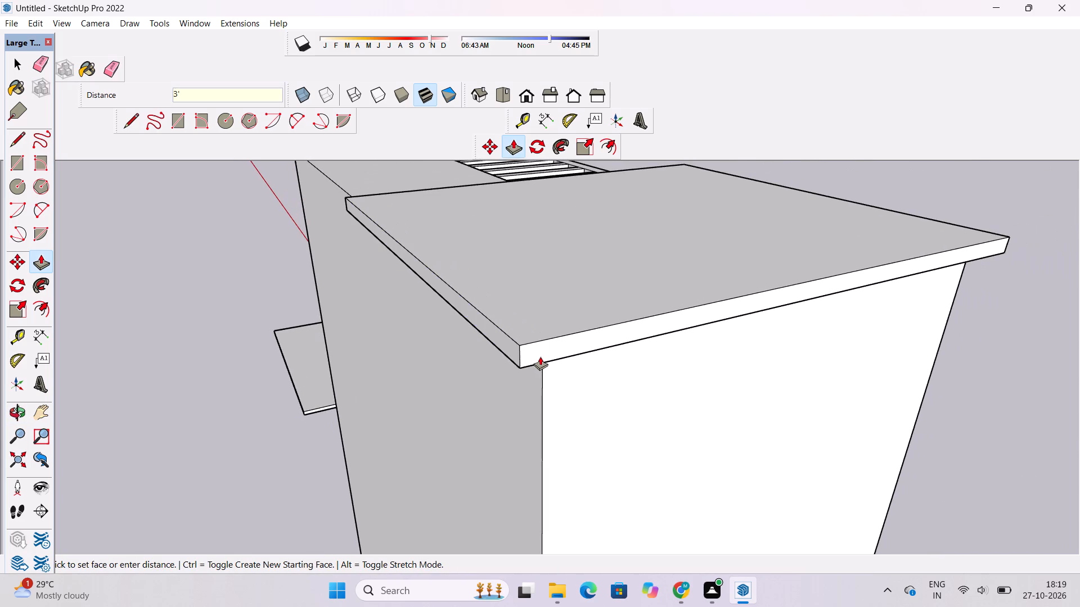
Erase the leftover edge on the roof slab's underside at its rear outer corner.
key(o)
drag(616, 444, 639, 314)
scroll(583, 357, down, 3)
shift+drag(586, 347, 572, 404)
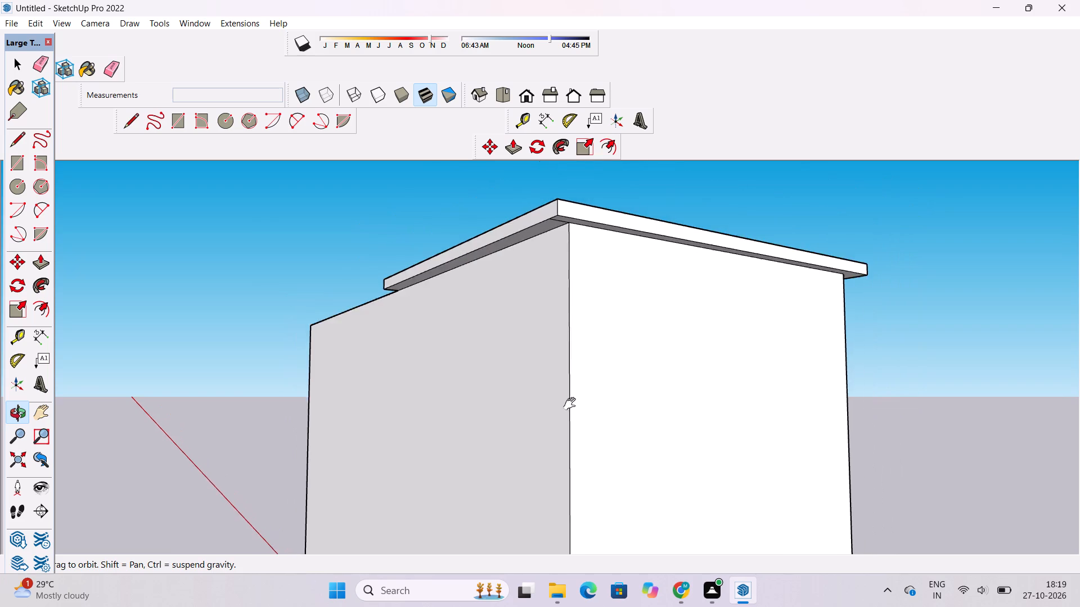
shift+drag(572, 404, 543, 340)
scroll(543, 333, down, 5)
shift+drag(546, 303, 555, 404)
scroll(543, 330, up, 8)
shift+drag(541, 319, 552, 393)
drag(536, 388, 533, 344)
scroll(523, 314, up, 4)
shift+drag(523, 312, 521, 341)
scroll(521, 341, up, 3)
key(e)
drag(537, 312, 525, 338)
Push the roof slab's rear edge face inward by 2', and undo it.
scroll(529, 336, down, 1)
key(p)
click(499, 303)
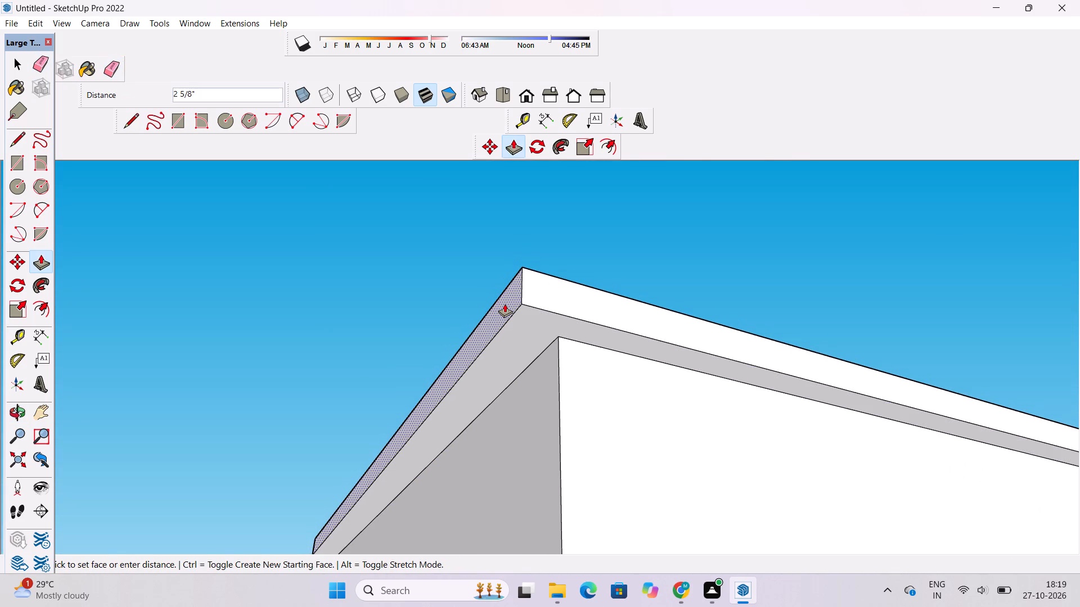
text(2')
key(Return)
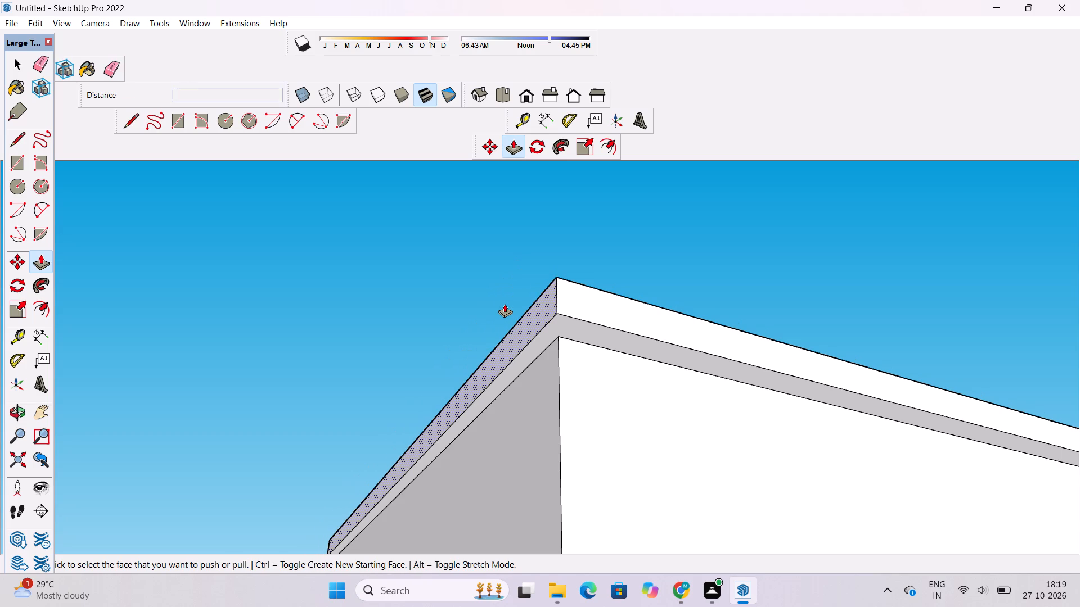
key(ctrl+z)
Push the roof slab's rear edge face inward by 10".
click(505, 303)
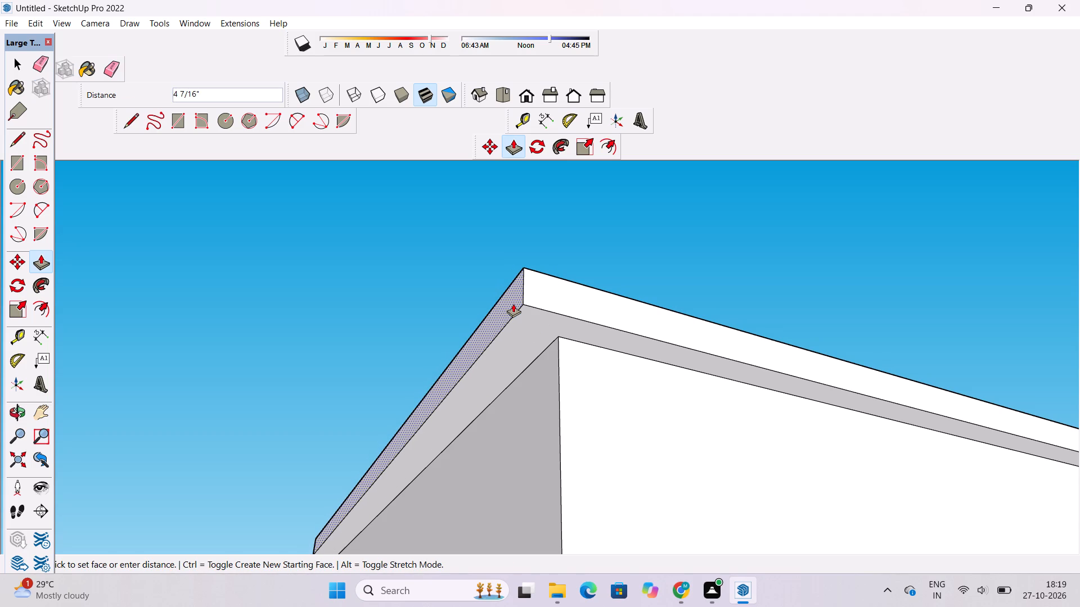
key(1)
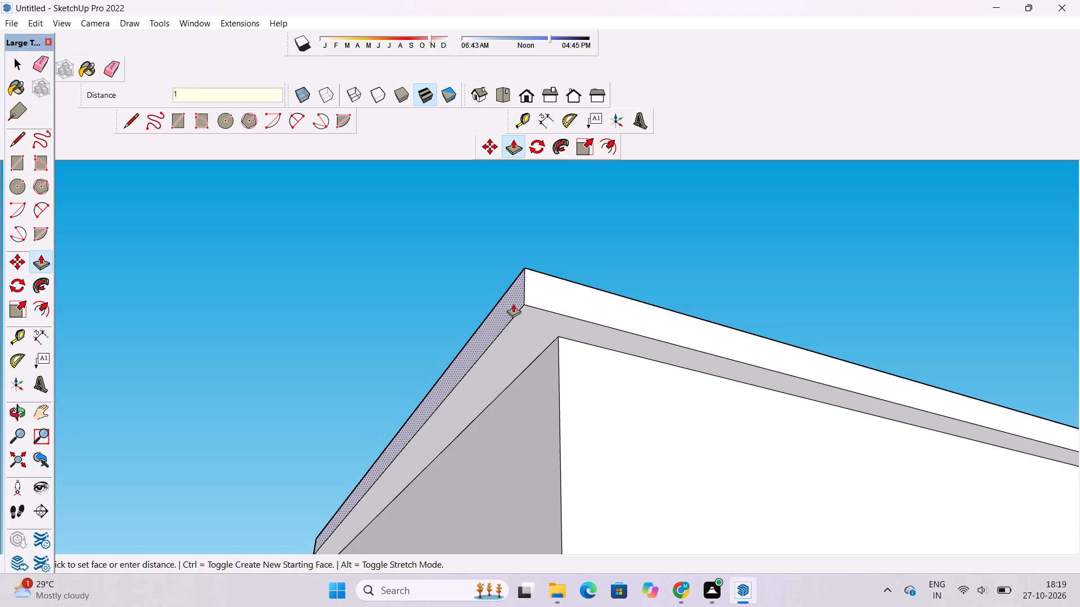
text(0")
key(Return)
Examine the tall block's roof slab and its junction with the pergola from above, below and the front.
key(o)
scroll(515, 300, down, 7)
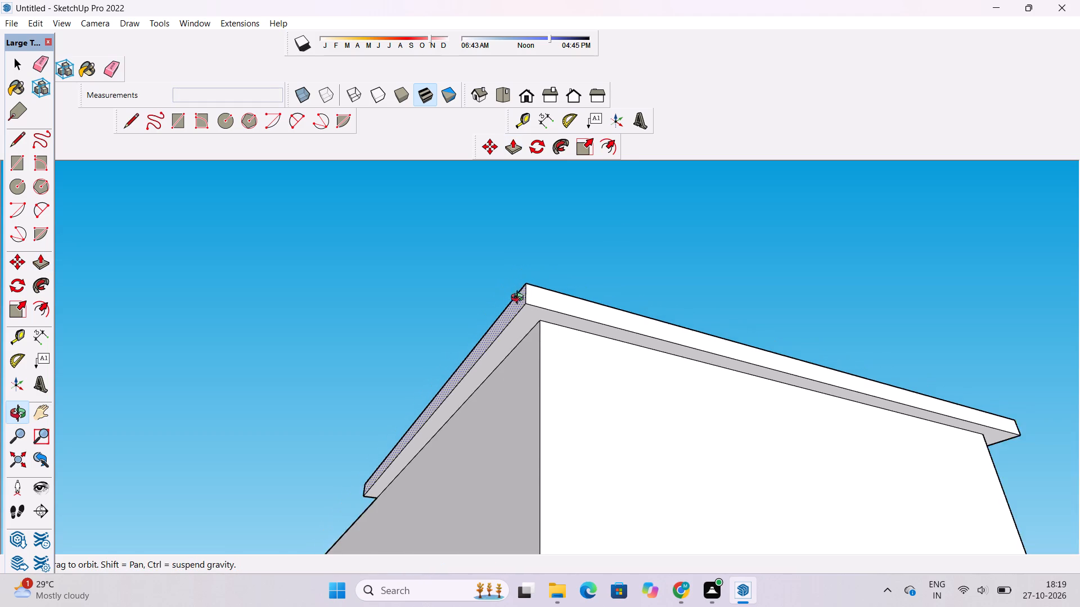
drag(635, 232, 484, 407)
scroll(483, 409, down, 3)
shift+drag(507, 478, 506, 405)
drag(750, 359, 655, 365)
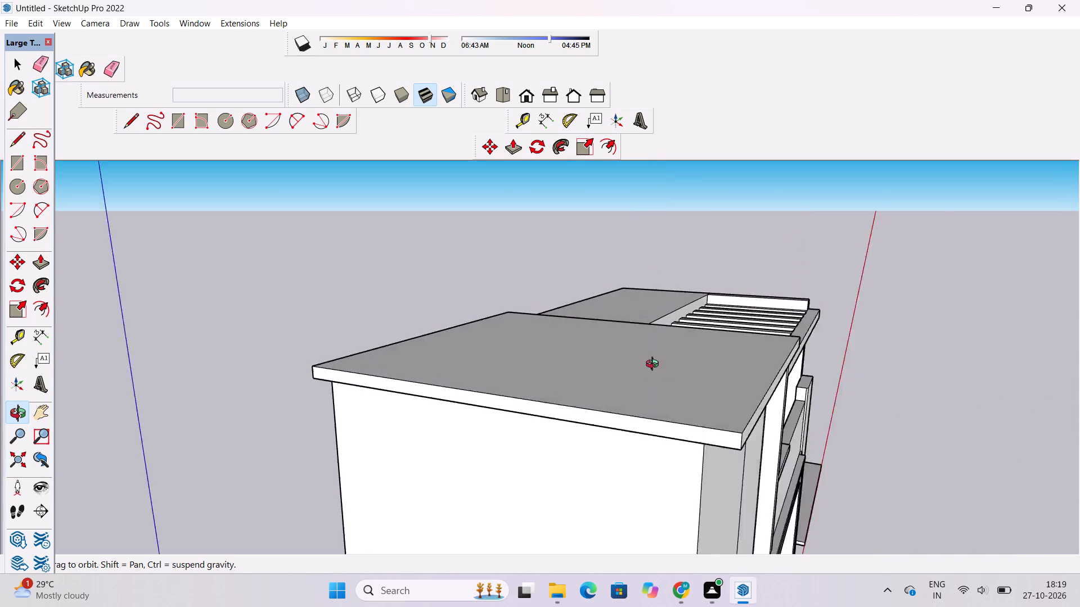
drag(655, 365, 524, 377)
drag(422, 409, 220, 277)
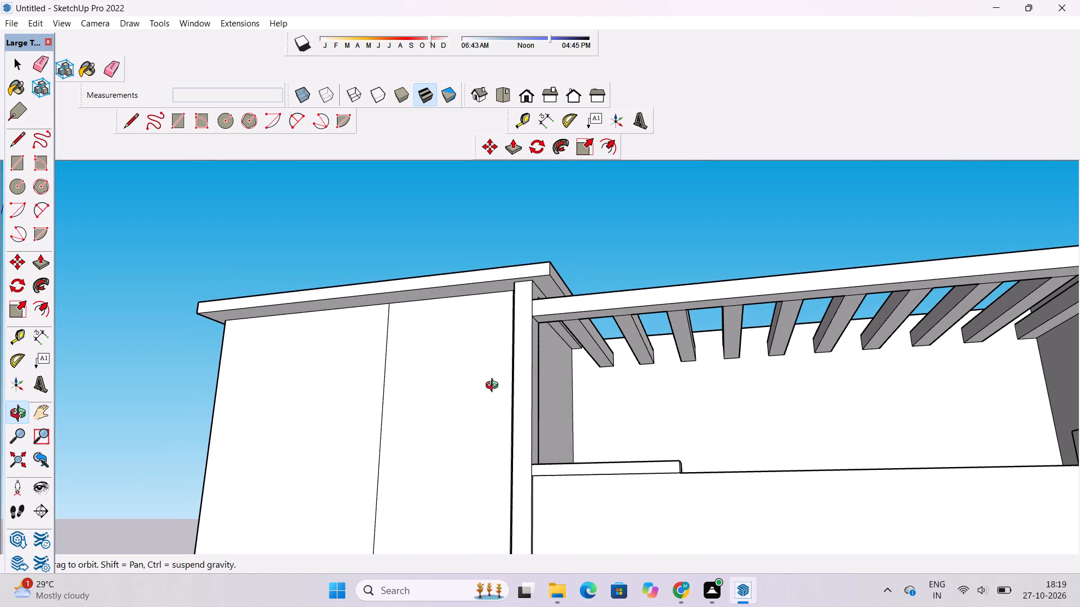
shift+drag(494, 387, 472, 351)
drag(472, 351, 538, 408)
scroll(525, 370, down, 3)
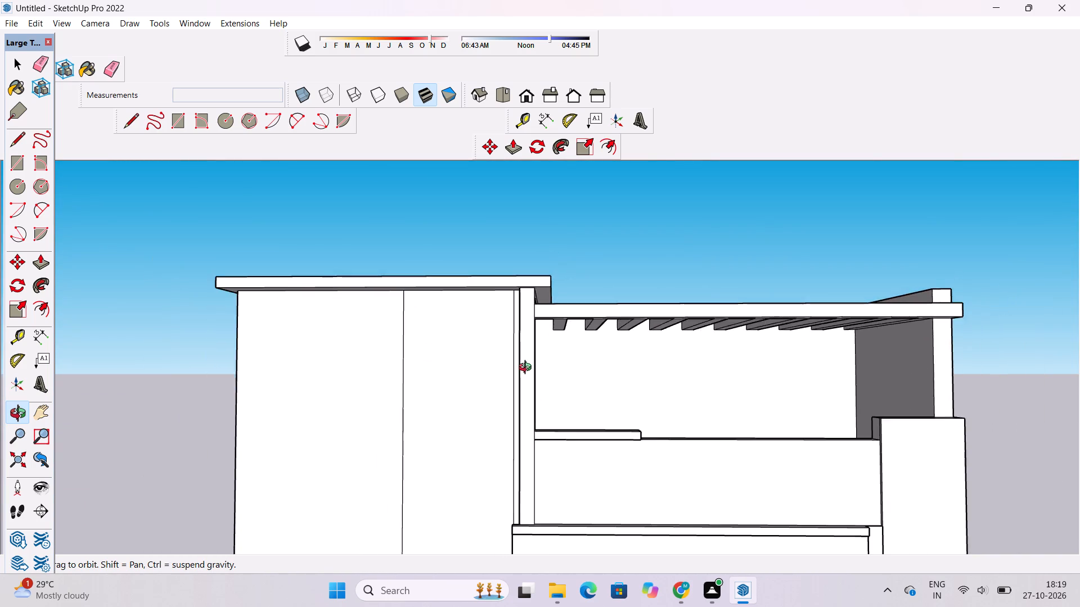
drag(529, 368, 517, 427)
scroll(550, 355, up, 3)
shift+drag(562, 340, 559, 353)
drag(556, 356, 490, 359)
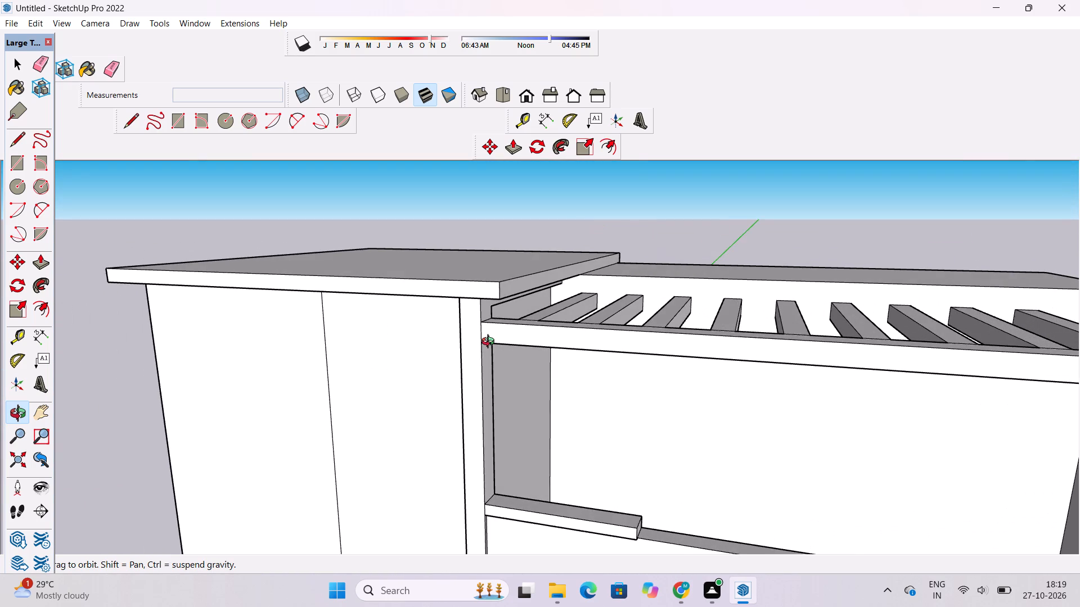
drag(490, 343, 516, 352)
shift+drag(518, 353, 519, 345)
drag(485, 352, 547, 337)
shift+drag(549, 334, 562, 341)
shift+drag(562, 341, 633, 284)
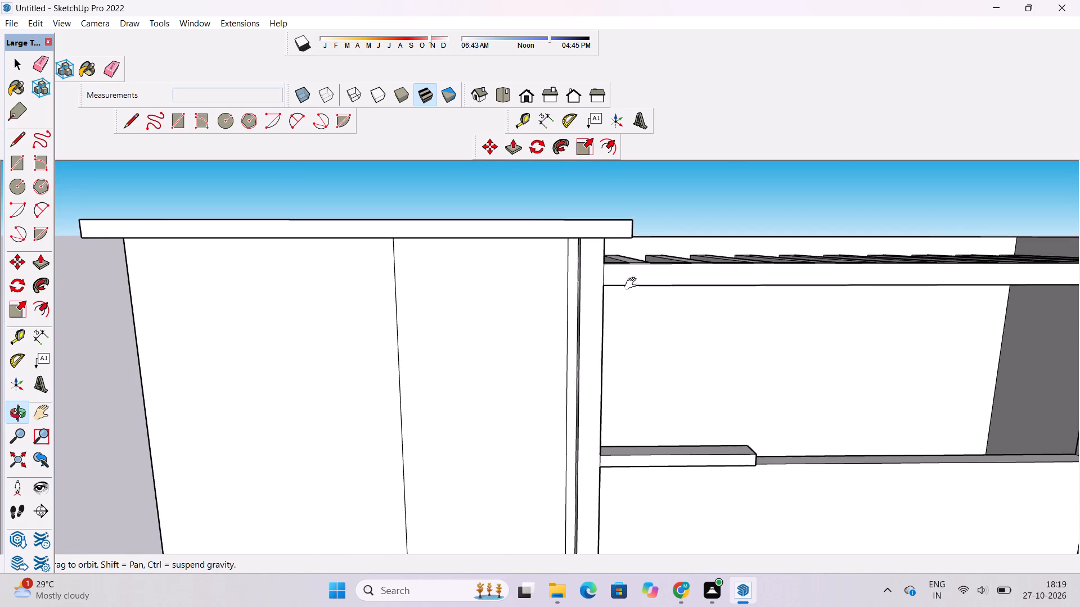
drag(644, 286, 510, 353)
shift+drag(508, 352, 448, 353)
Thicken the tall block's roof slab by pulling its top face up 3'.
shift+scroll(501, 298, down, 2)
shift+drag(509, 307, 543, 389)
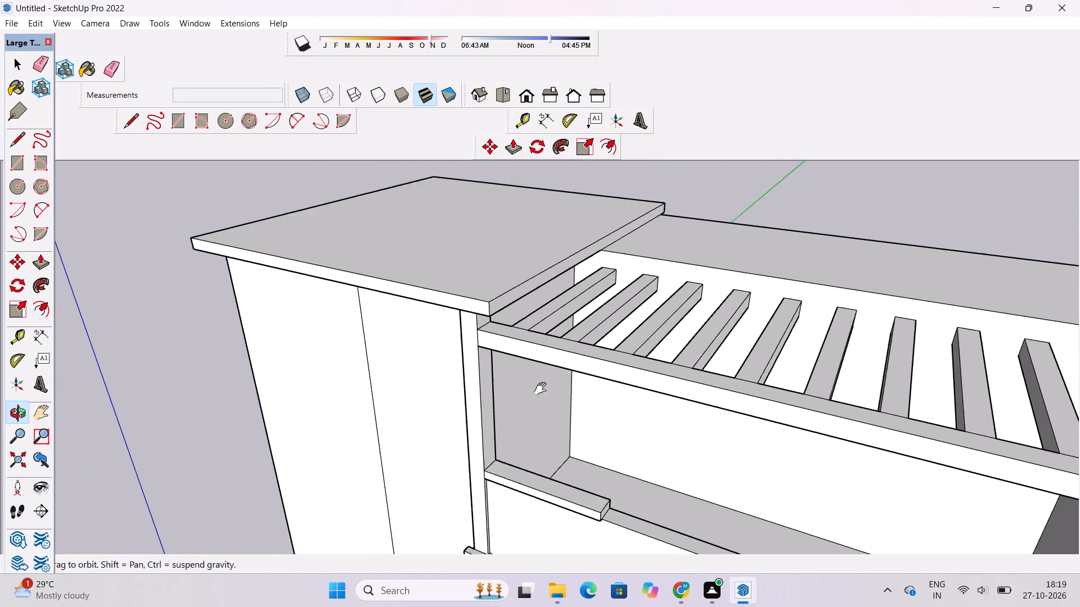
shift+drag(543, 389, 546, 401)
key(p)
click(532, 351)
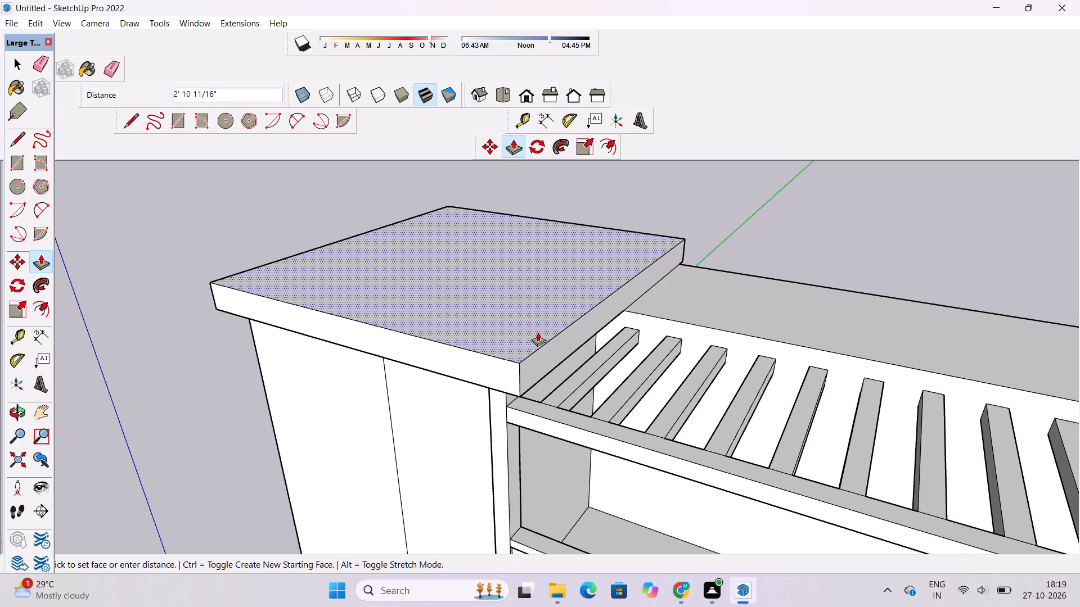
text(3')
key(Return)
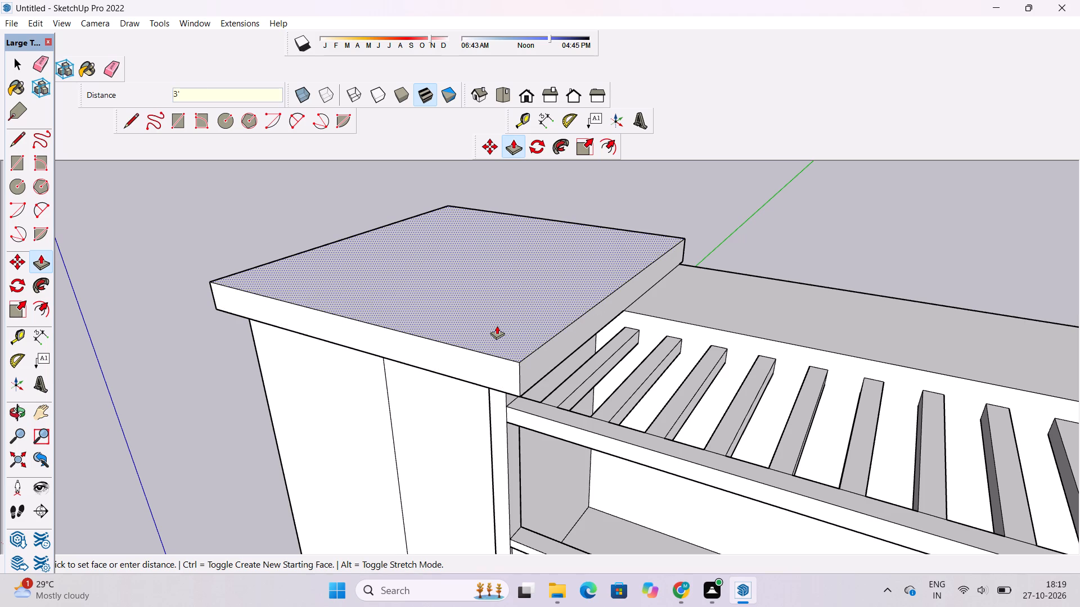
Examine the thickened roof slab and its junction with the pergola from above and the front.
key(o)
drag(461, 363, 556, 327)
shift+drag(534, 372, 547, 346)
click(547, 346)
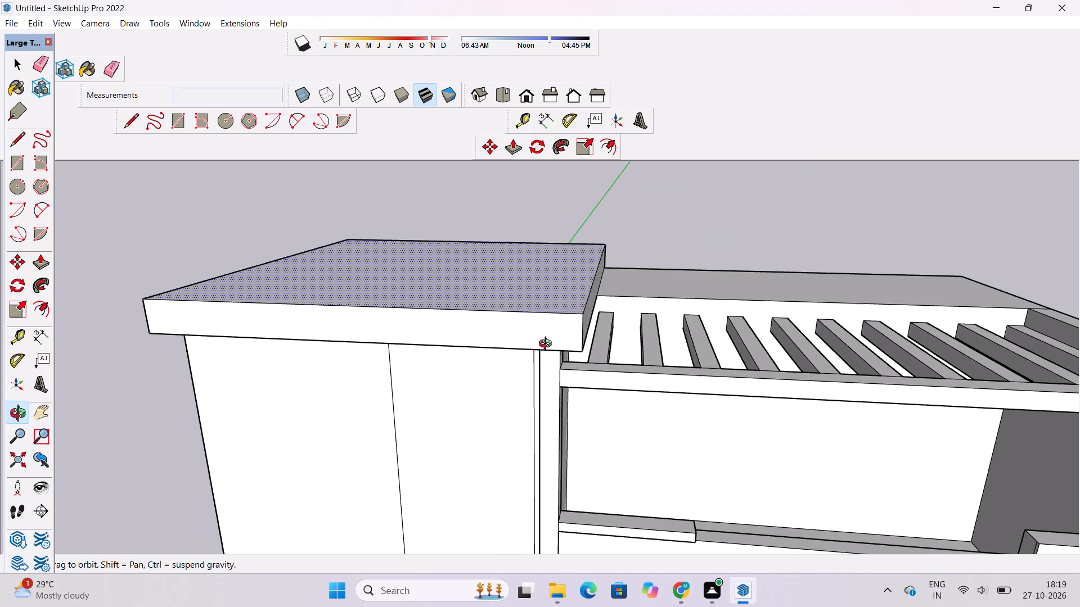
key(space)
key(o)
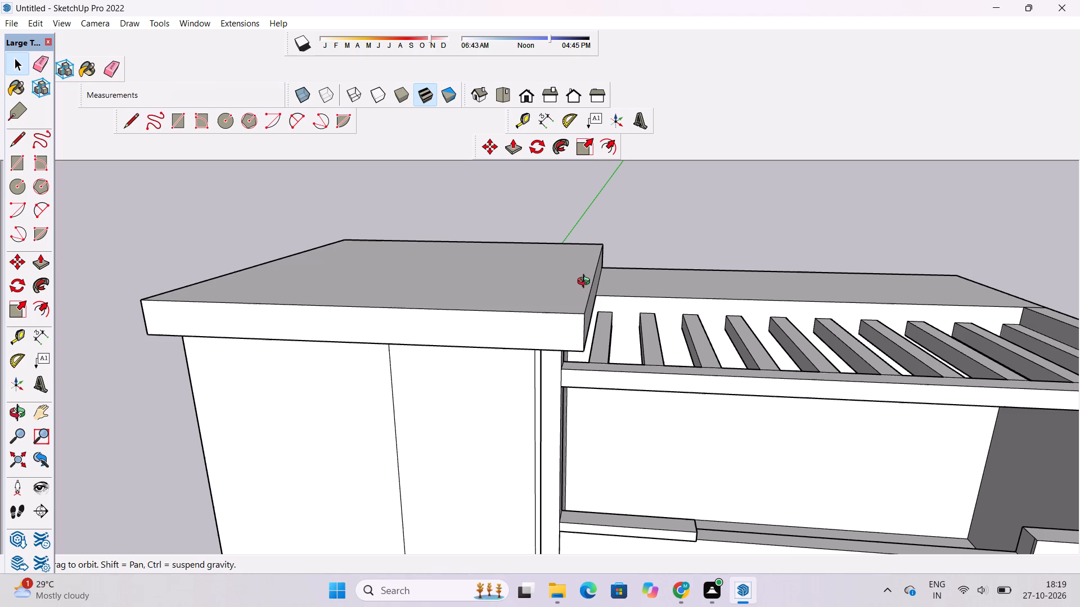
shift+drag(599, 280, 579, 260)
drag(517, 334, 569, 309)
scroll(572, 303, down, 1)
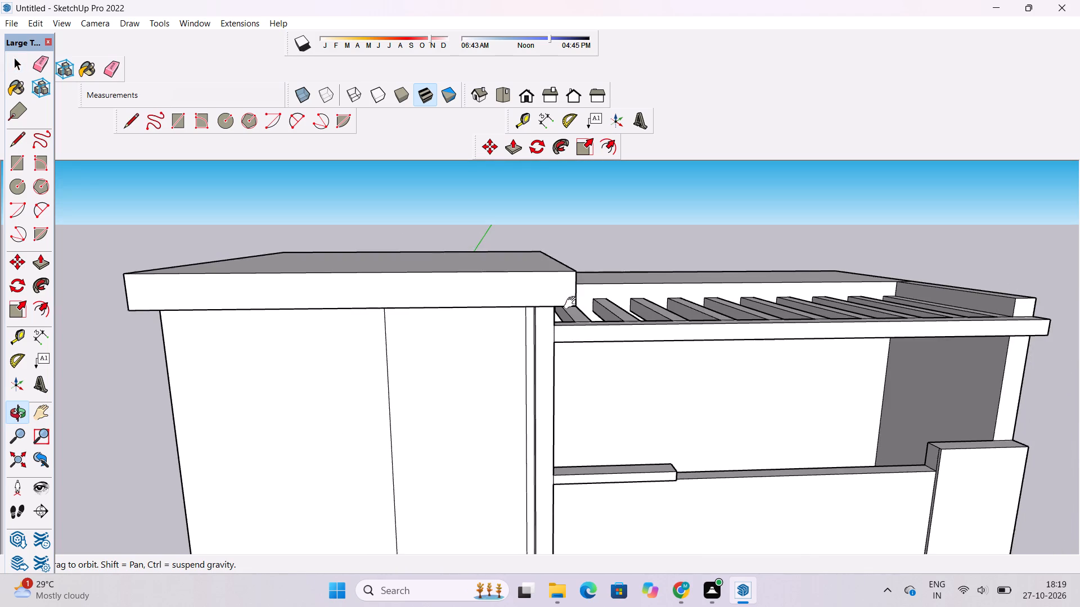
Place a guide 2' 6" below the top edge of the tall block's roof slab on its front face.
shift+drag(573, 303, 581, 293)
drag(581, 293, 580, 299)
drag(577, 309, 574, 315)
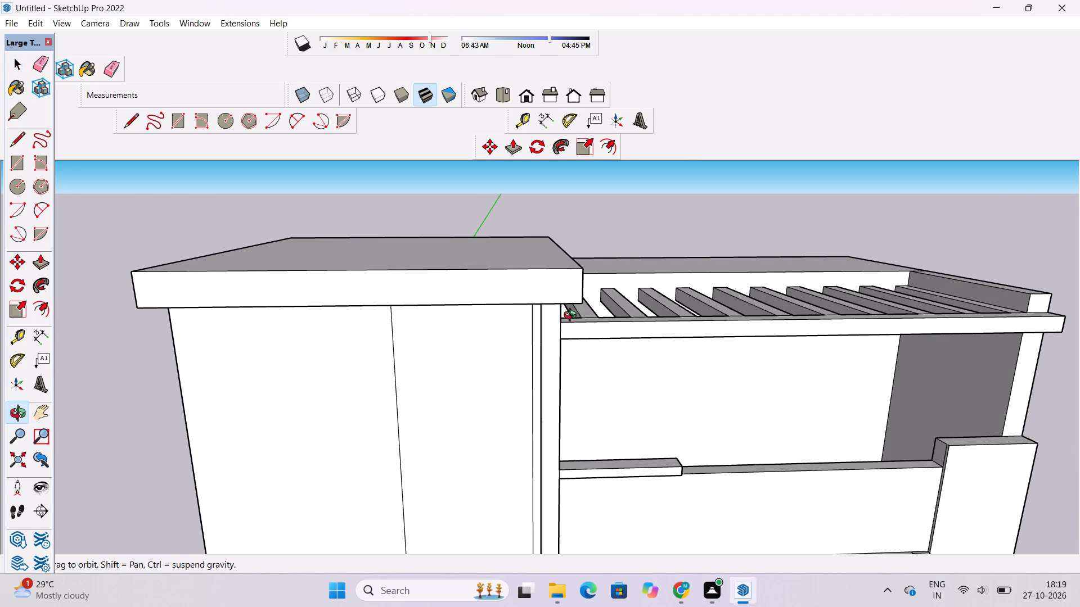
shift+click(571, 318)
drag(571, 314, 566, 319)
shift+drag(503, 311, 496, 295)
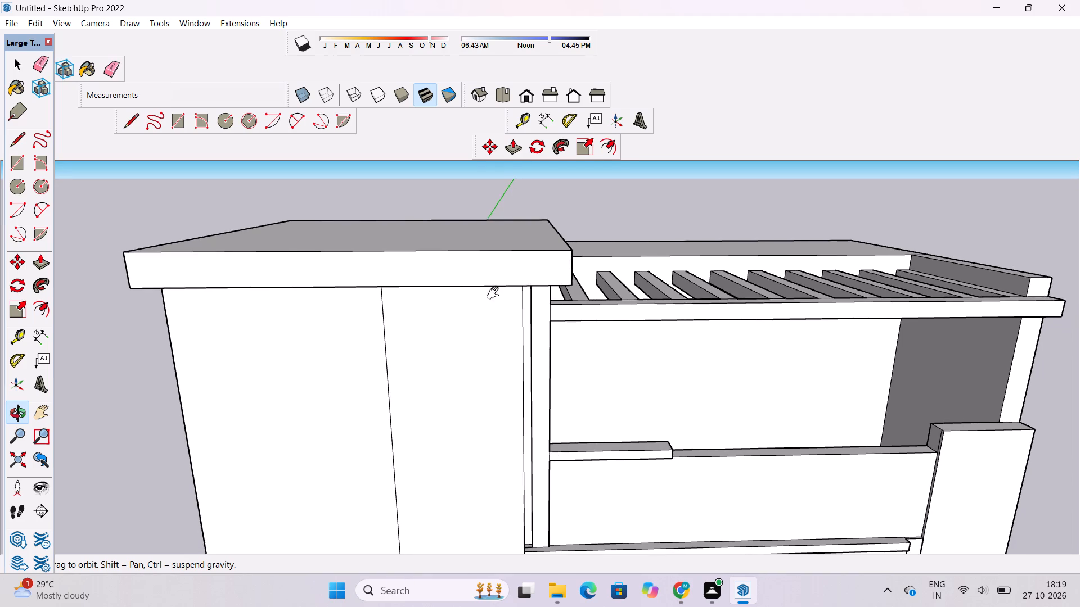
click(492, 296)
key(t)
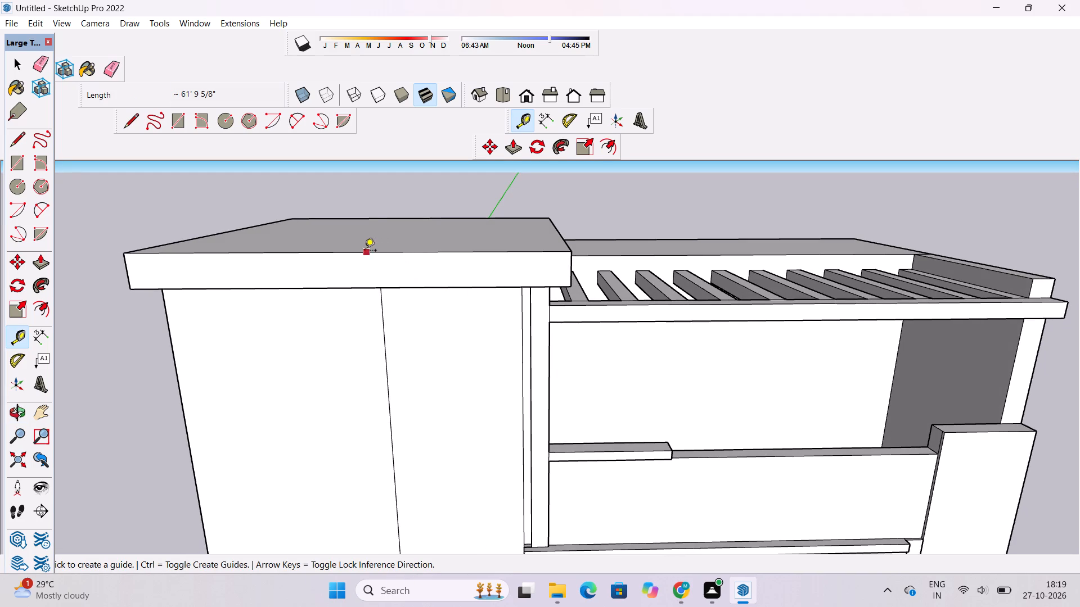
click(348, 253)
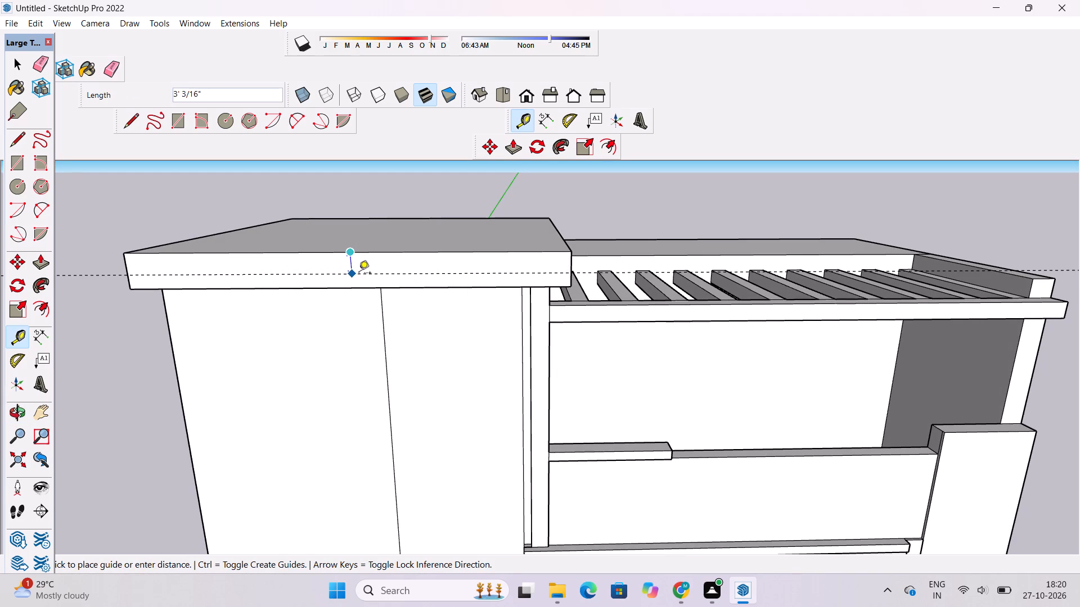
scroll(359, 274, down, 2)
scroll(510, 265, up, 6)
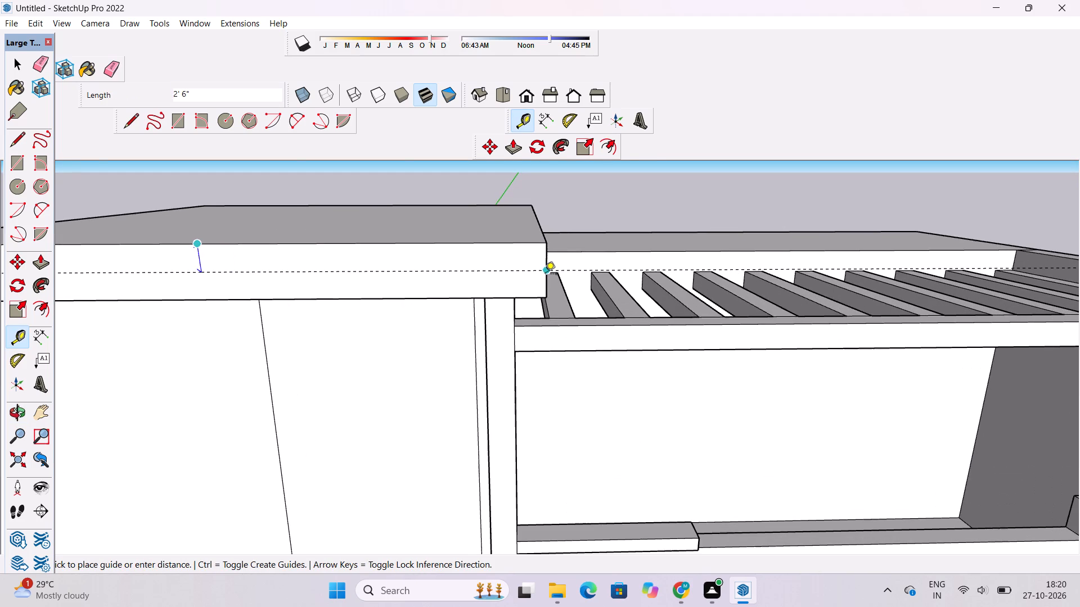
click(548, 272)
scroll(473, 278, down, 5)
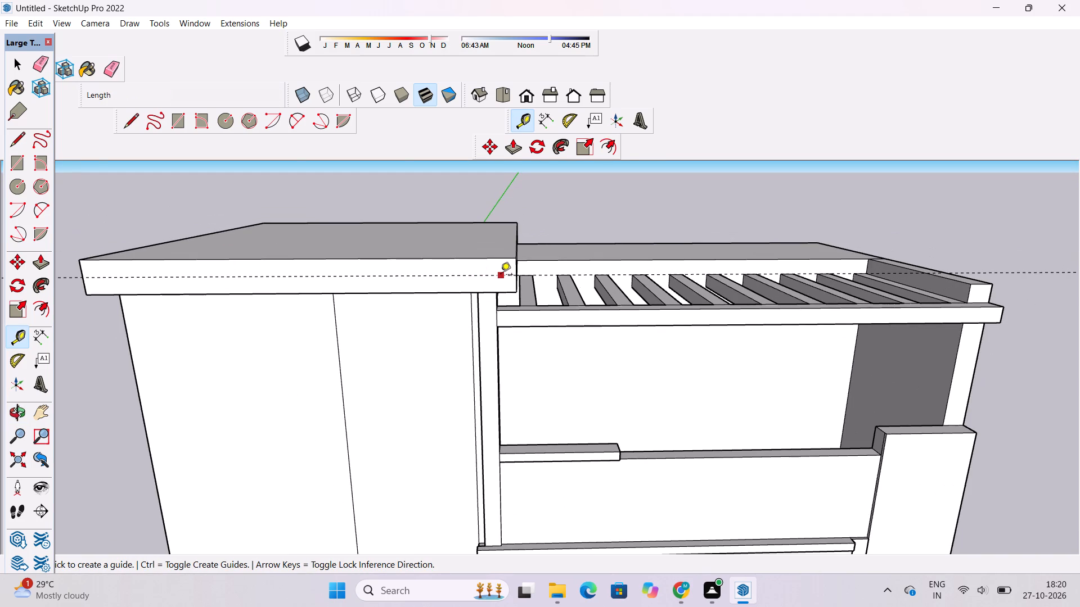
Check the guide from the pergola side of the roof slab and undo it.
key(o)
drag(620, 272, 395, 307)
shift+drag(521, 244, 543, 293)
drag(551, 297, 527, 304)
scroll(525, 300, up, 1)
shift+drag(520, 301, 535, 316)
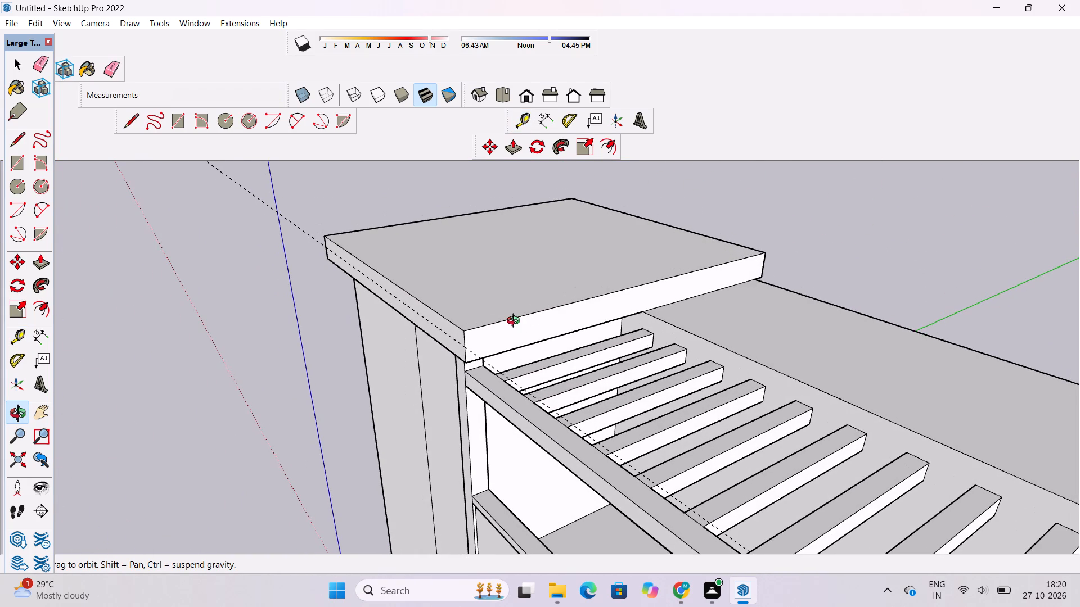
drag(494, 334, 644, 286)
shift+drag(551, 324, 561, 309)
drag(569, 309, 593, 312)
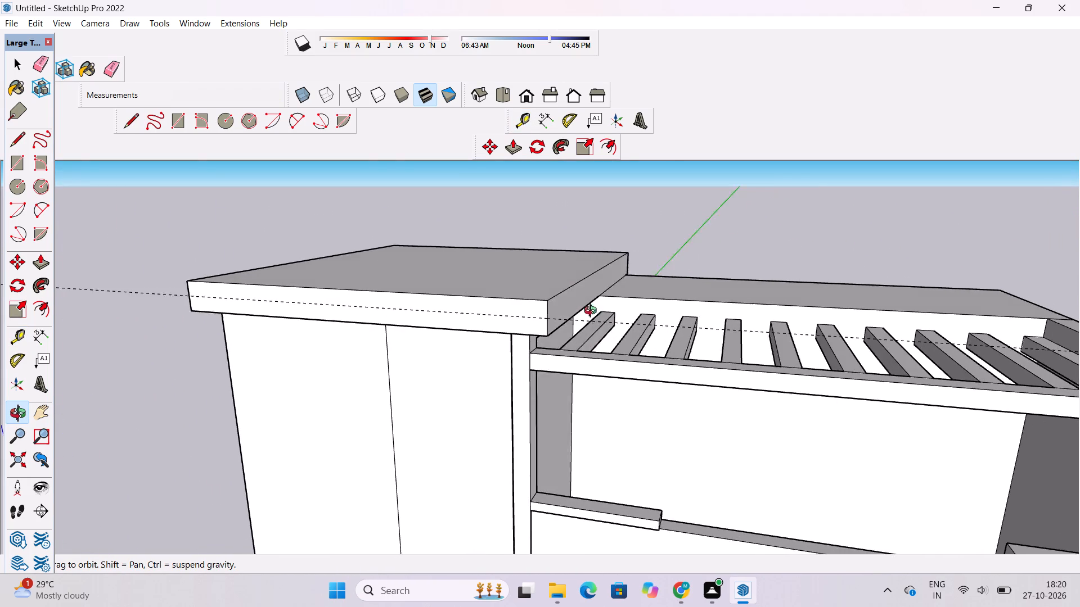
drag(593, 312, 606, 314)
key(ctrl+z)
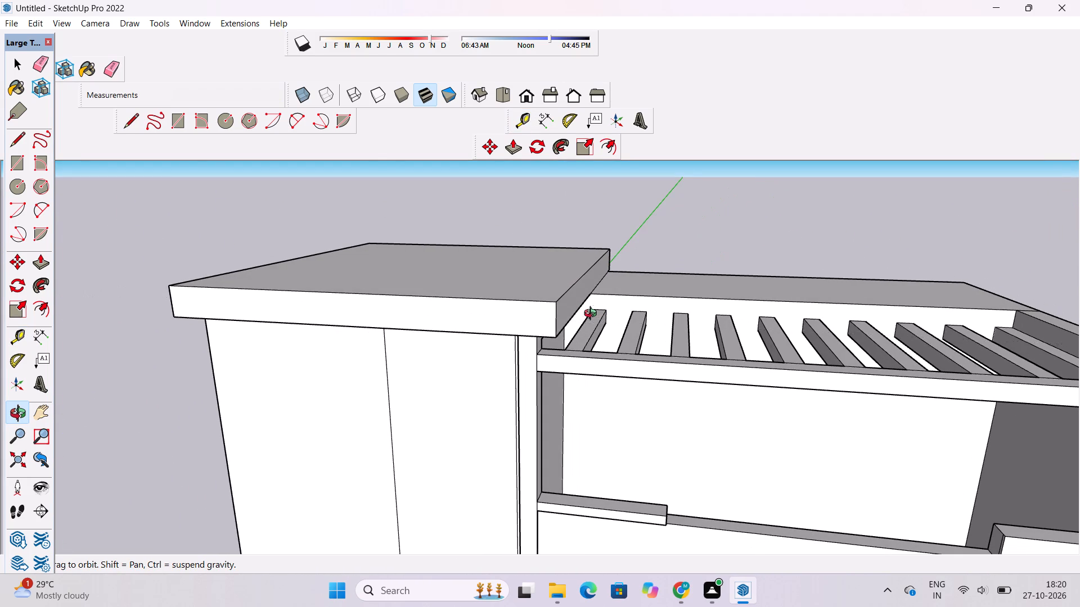
Thicken the tall block's roof slab by pulling its top face up another 1.5'.
drag(542, 325, 526, 319)
drag(524, 319, 587, 321)
shift+drag(587, 322, 567, 329)
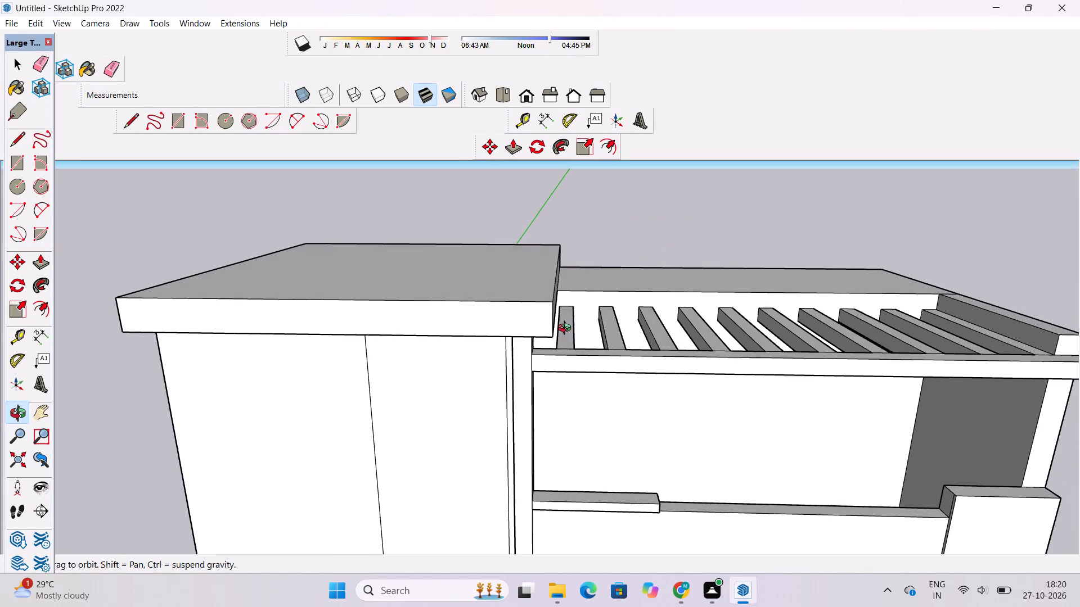
shift+drag(567, 329, 566, 331)
key(p)
click(523, 289)
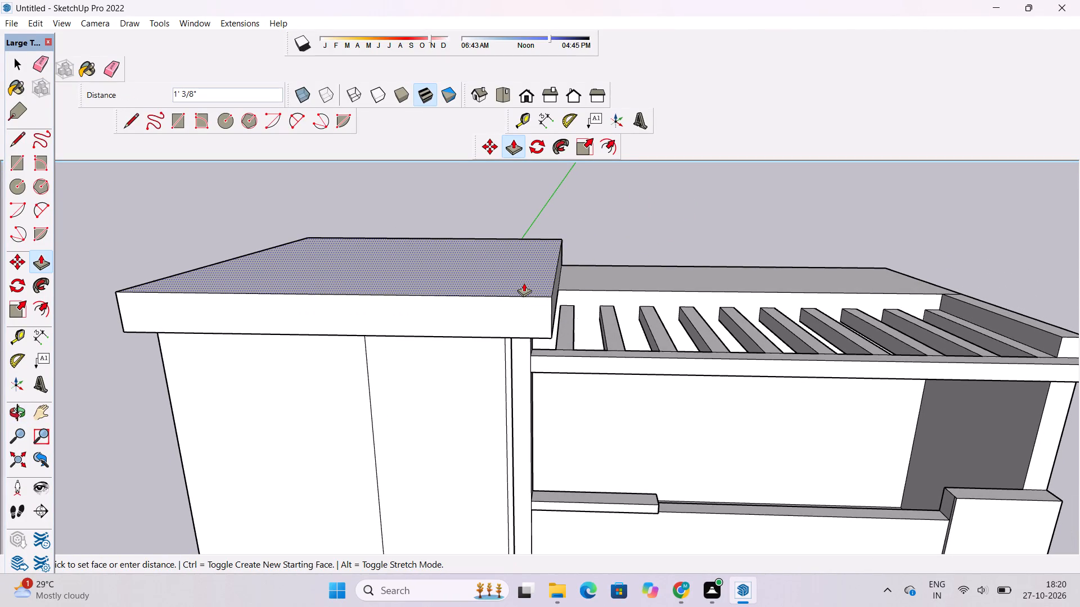
text(1.5')
key(Return)
key(space)
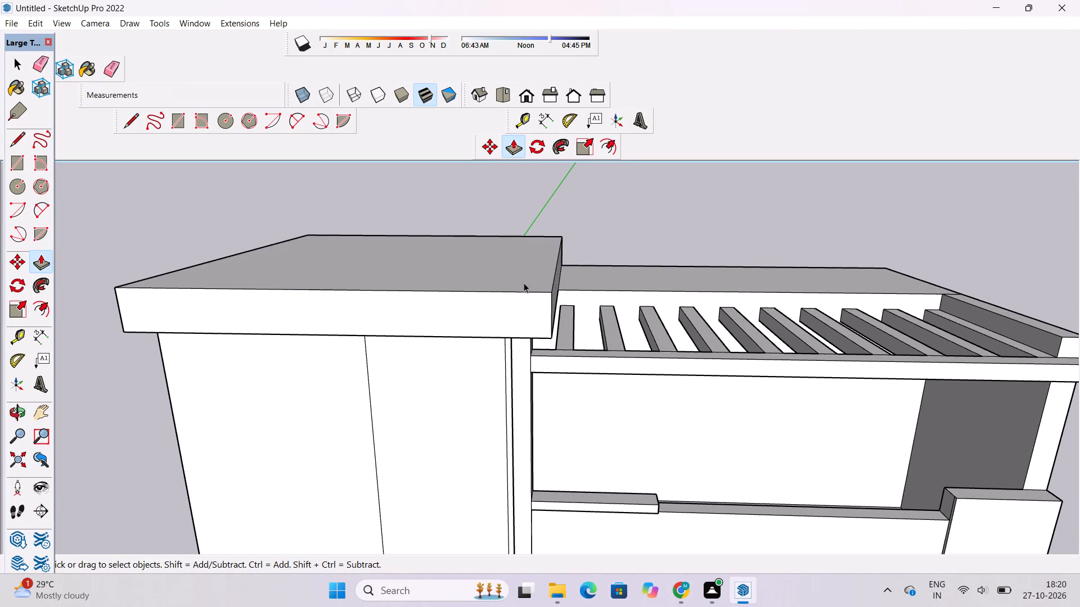
Place a guide 2' below the top edge on the roof slab's front face.
text(o)
scroll(515, 301, down, 2)
shift+drag(512, 314, 510, 303)
drag(510, 303, 519, 307)
shift+click(520, 307)
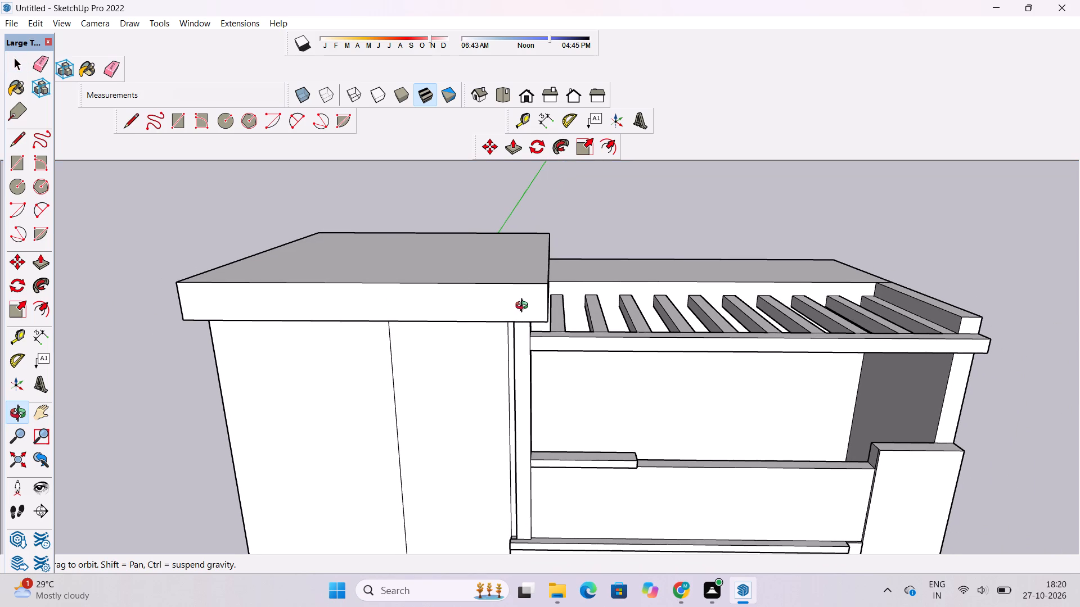
key(t)
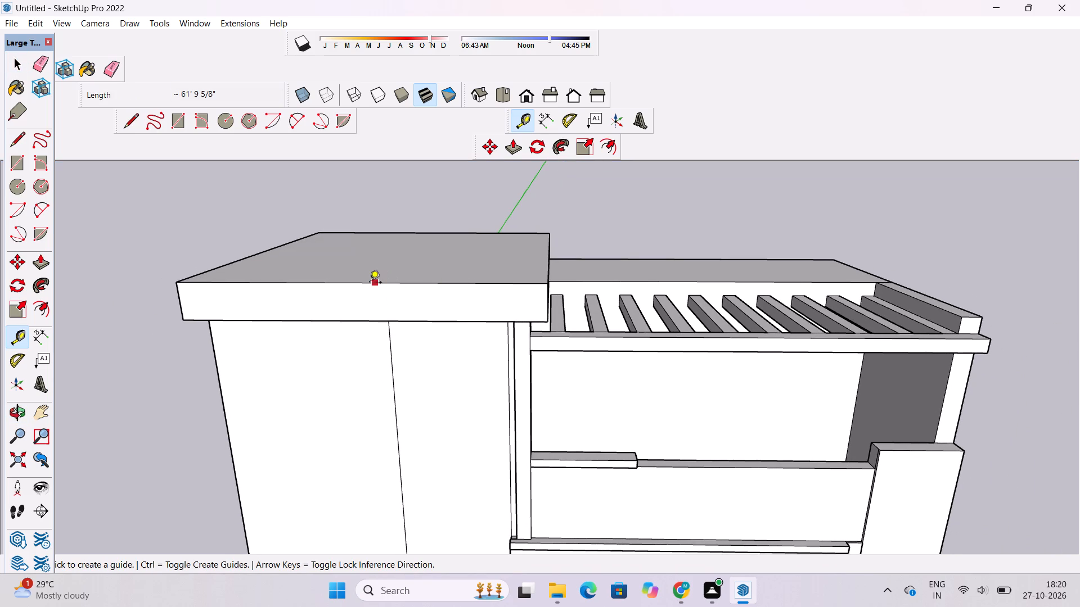
click(358, 284)
scroll(362, 303, up, 2)
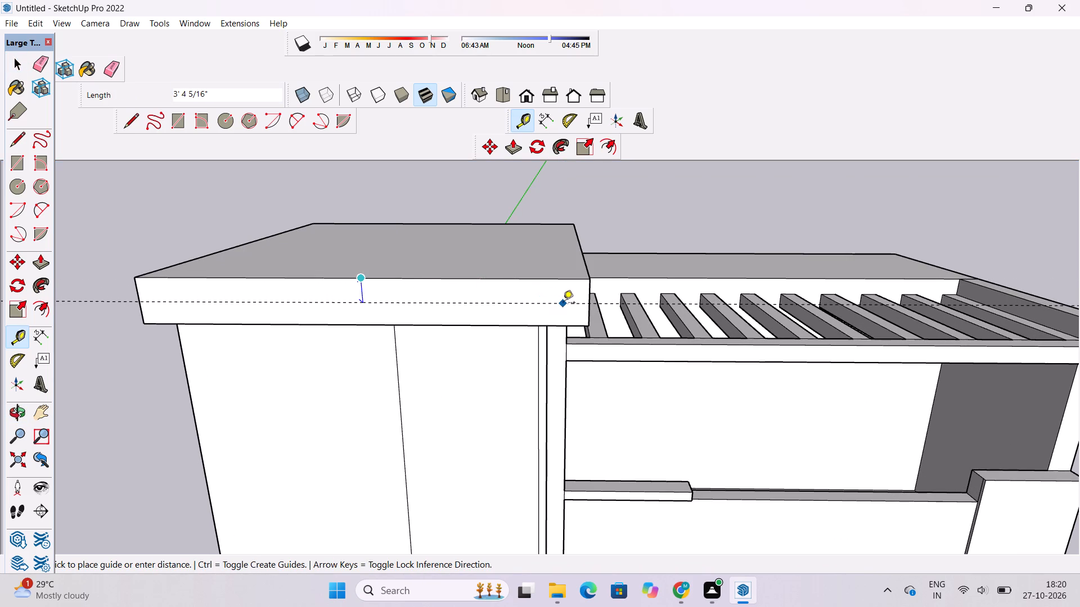
text(2')
key(Return)
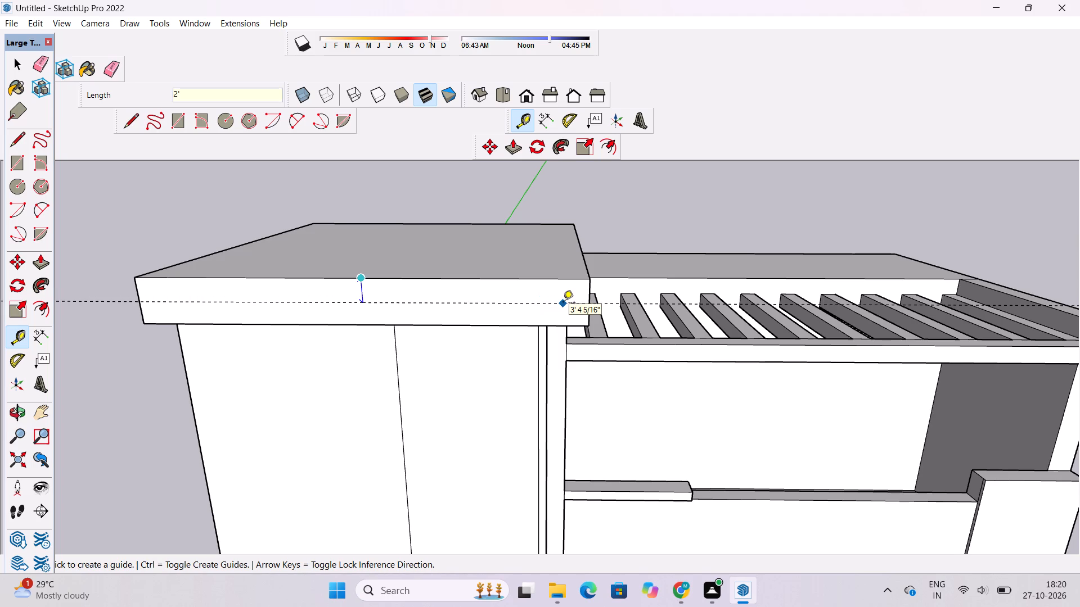
Add a second guide 1' below the existing guide on the roof slab's front face.
scroll(564, 303, up, 9)
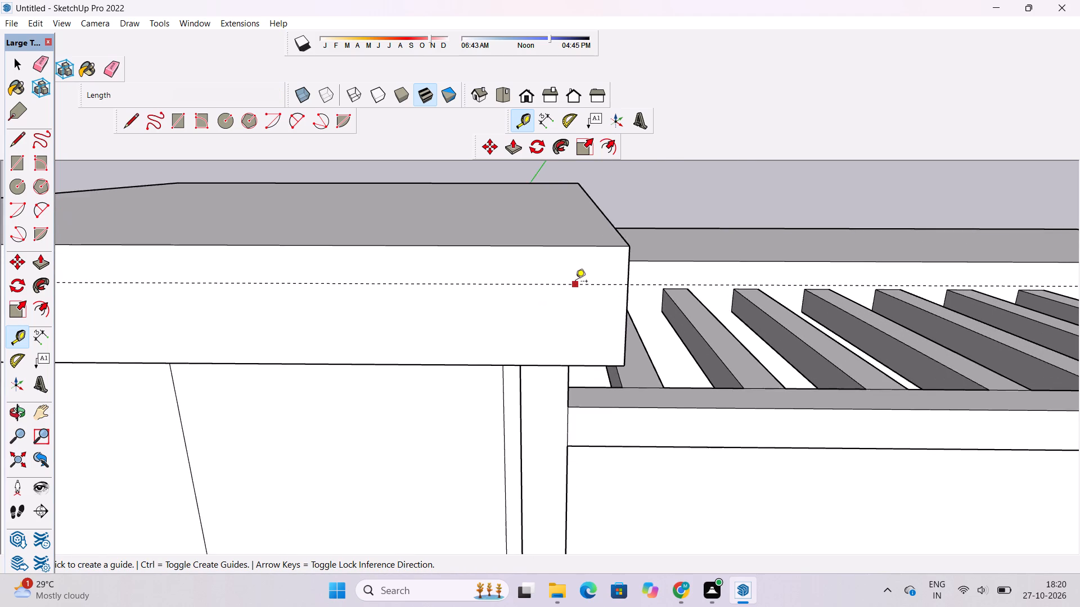
scroll(576, 282, down, 9)
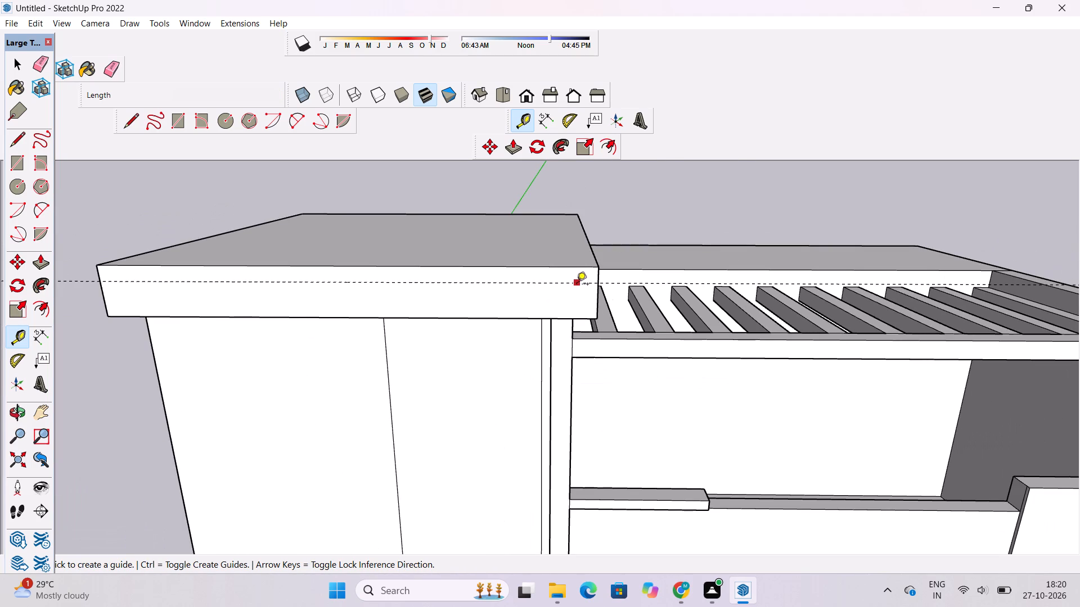
click(577, 285)
scroll(573, 298, up, 4)
scroll(627, 283, down, 4)
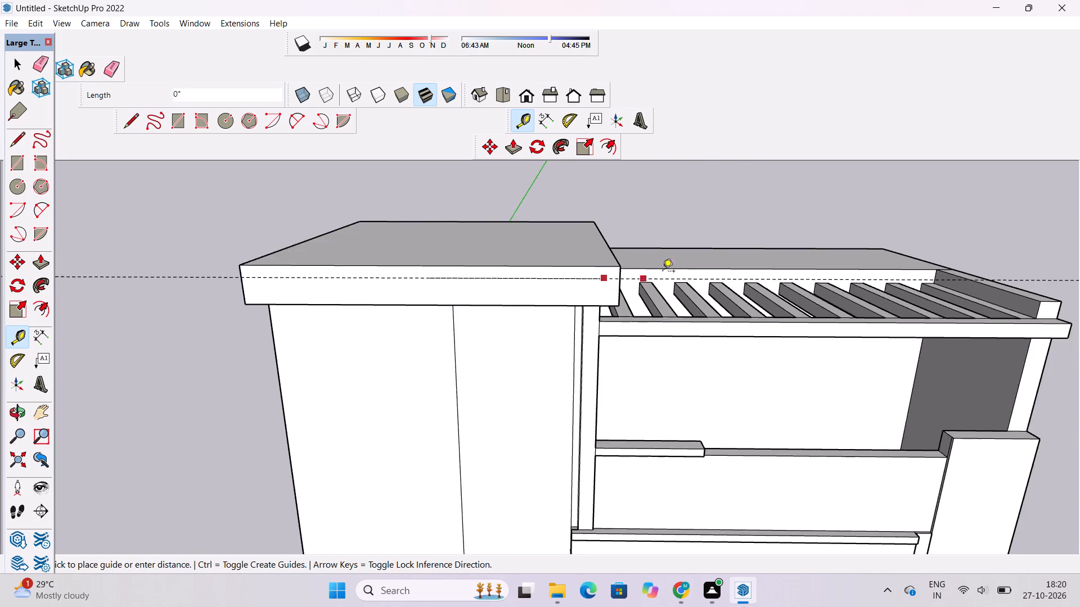
scroll(663, 272, down, 5)
scroll(639, 293, up, 12)
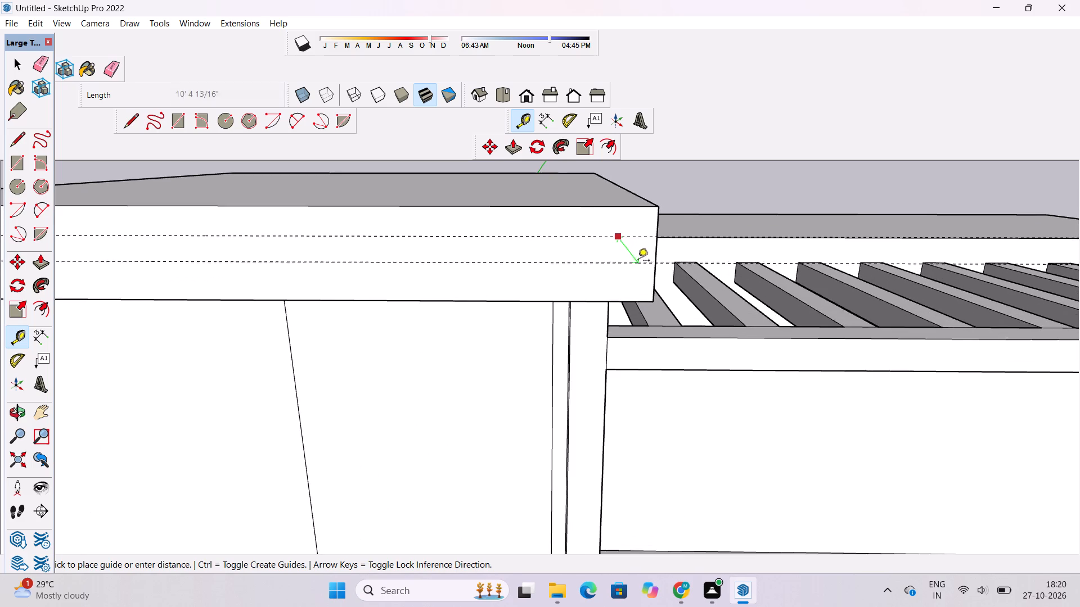
scroll(623, 262, up, 4)
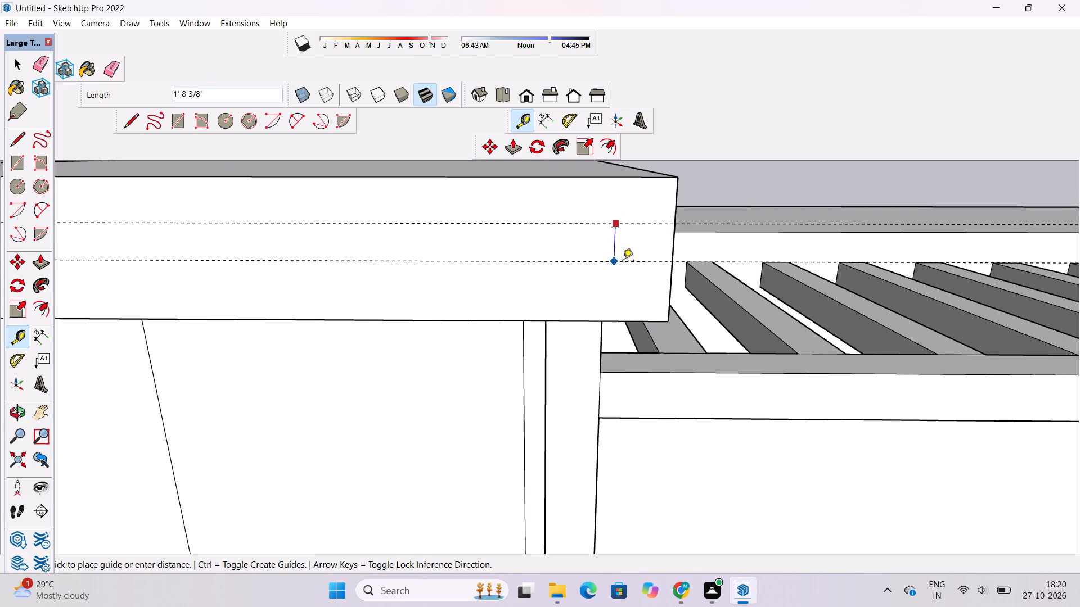
text(1')
key(Return)
scroll(623, 262, down, 10)
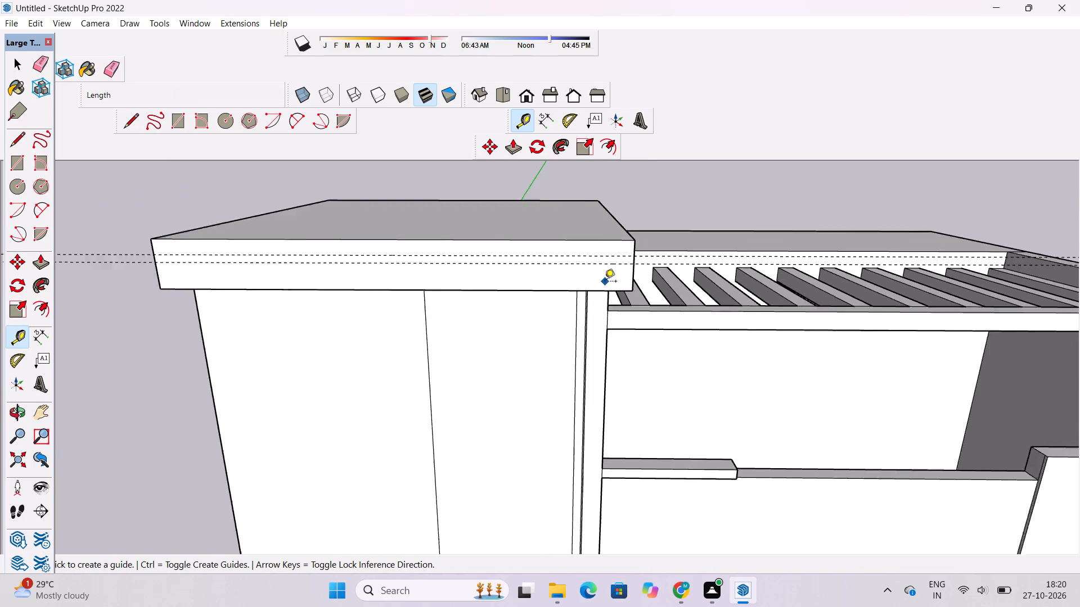
scroll(605, 282, down, 6)
Place guides 3' and 2' below the top edge of the roof slab's pergola-side face, meeting the front guides at the corner.
key(o)
drag(637, 262, 488, 280)
shift+drag(570, 275, 592, 308)
drag(621, 318, 574, 324)
scroll(575, 324, up, 4)
shift+drag(591, 321, 570, 324)
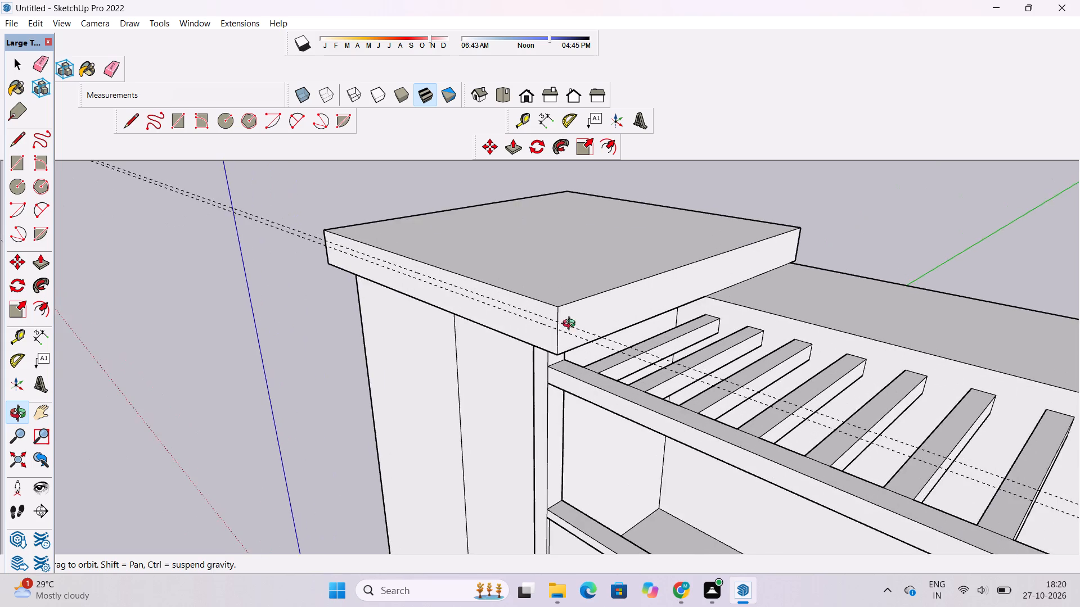
drag(571, 325, 569, 309)
scroll(568, 314, up, 4)
shift+drag(568, 326, 562, 306)
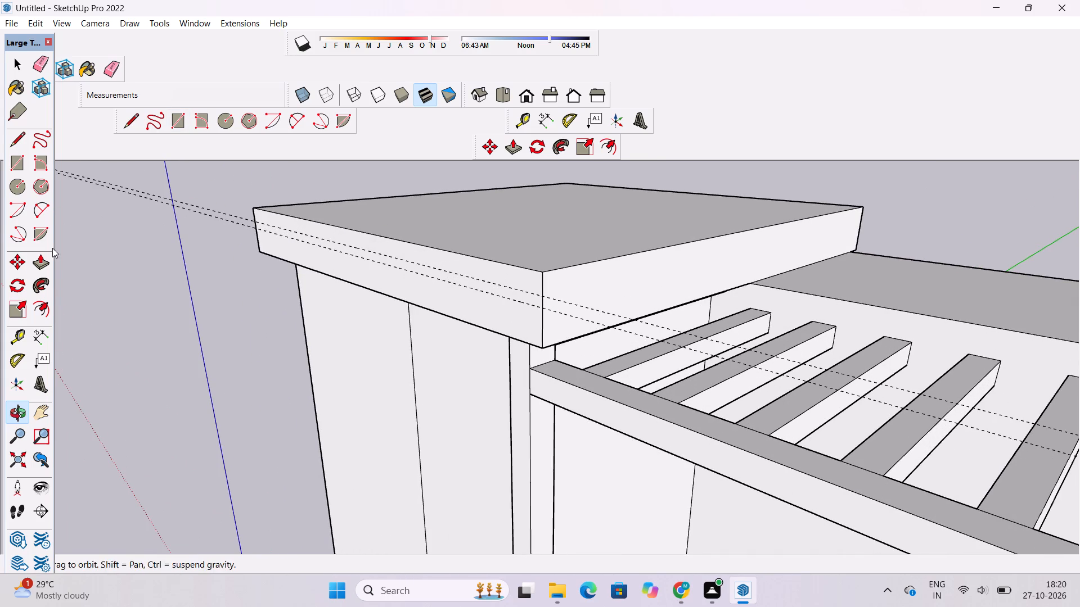
click(17, 337)
scroll(584, 281, up, 3)
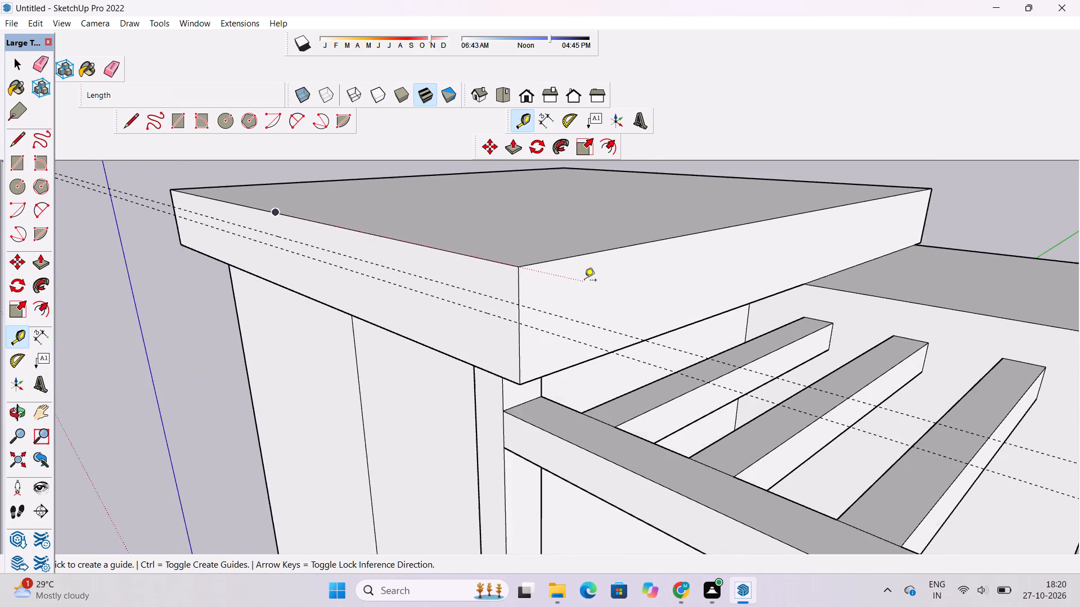
scroll(584, 281, up, 2)
click(591, 251)
scroll(589, 250, down, 4)
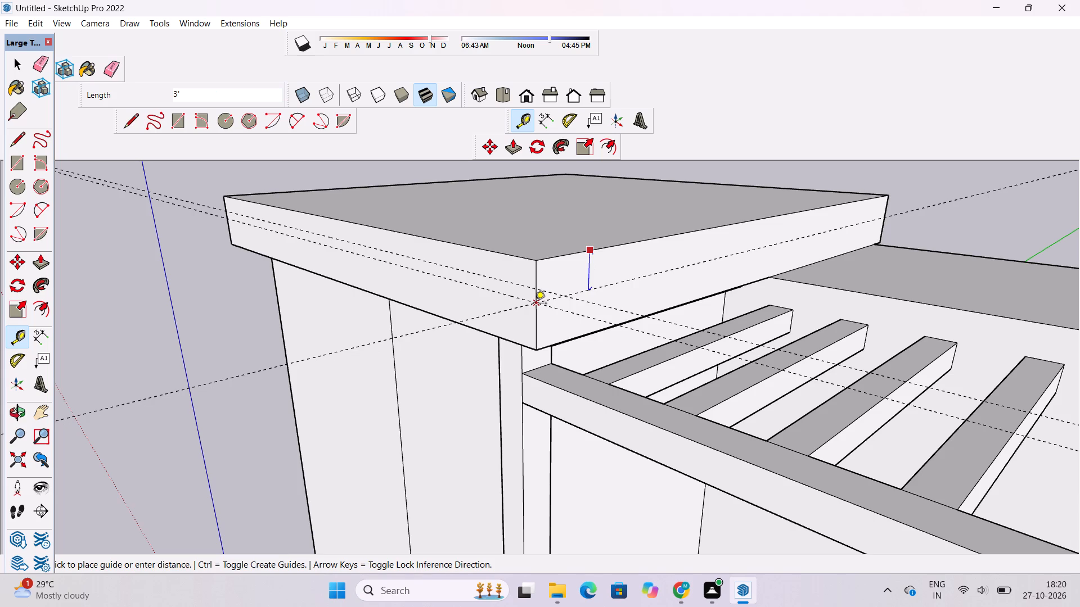
click(535, 304)
click(558, 258)
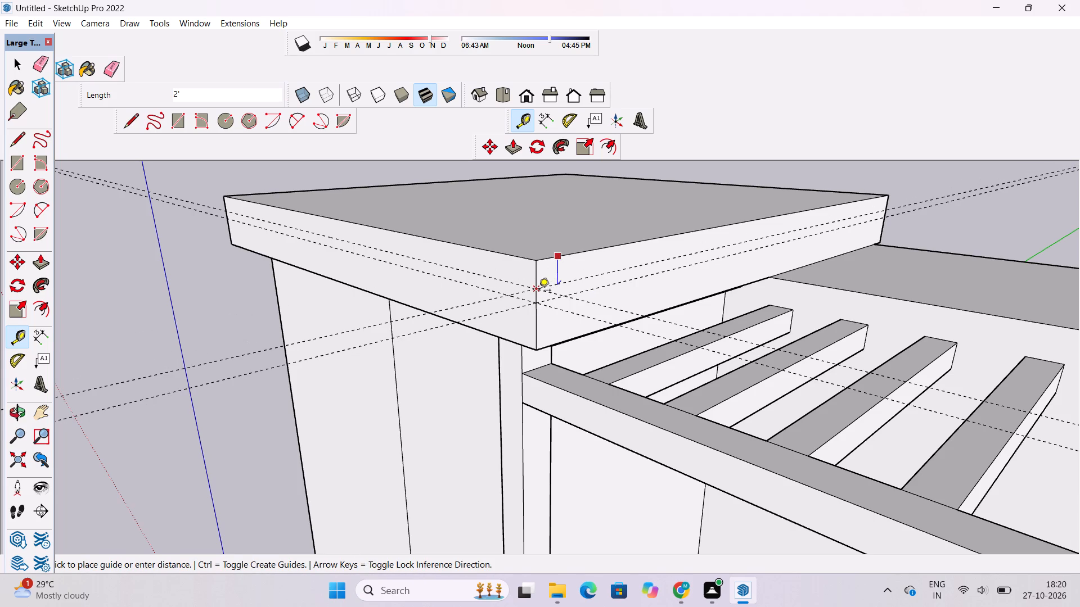
click(539, 291)
scroll(615, 247, down, 4)
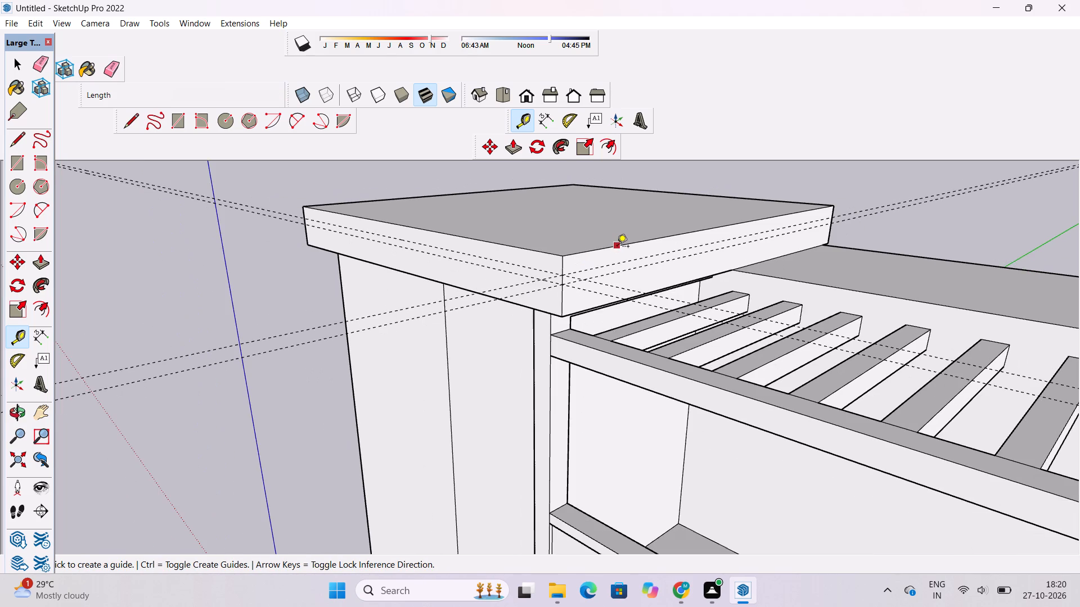
Place two guides on the roof slab's outer side face, away from the pergola, level with the two front-face guides.
key(o)
drag(546, 291, 792, 276)
scroll(526, 299, down, 3)
shift+drag(343, 329, 519, 332)
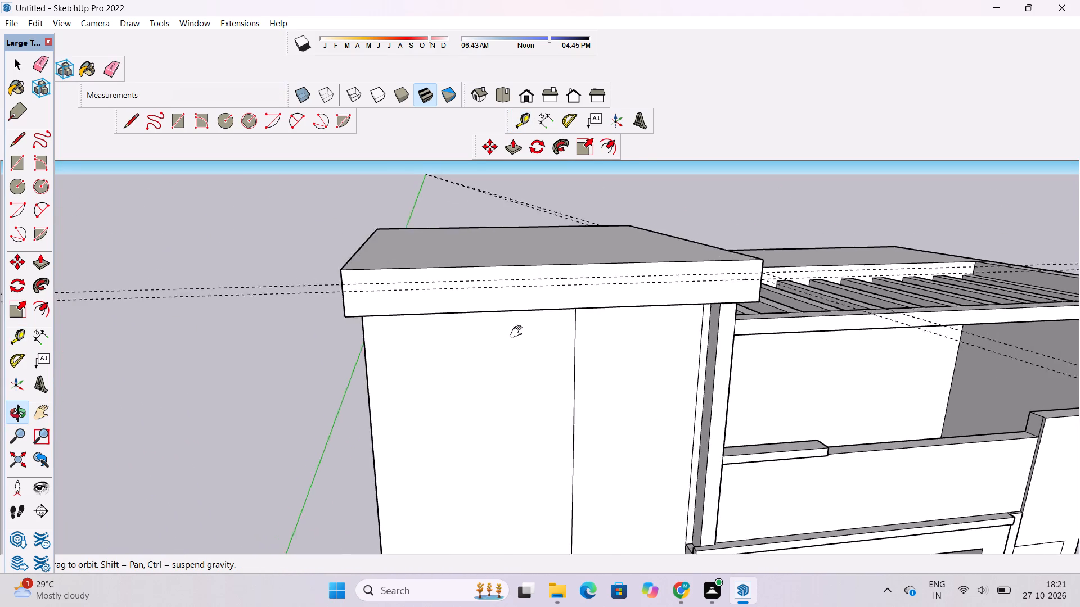
shift+drag(519, 332, 525, 329)
drag(543, 329, 667, 323)
scroll(492, 282, up, 2)
drag(489, 287, 483, 324)
scroll(482, 324, up, 2)
shift+drag(477, 322, 481, 306)
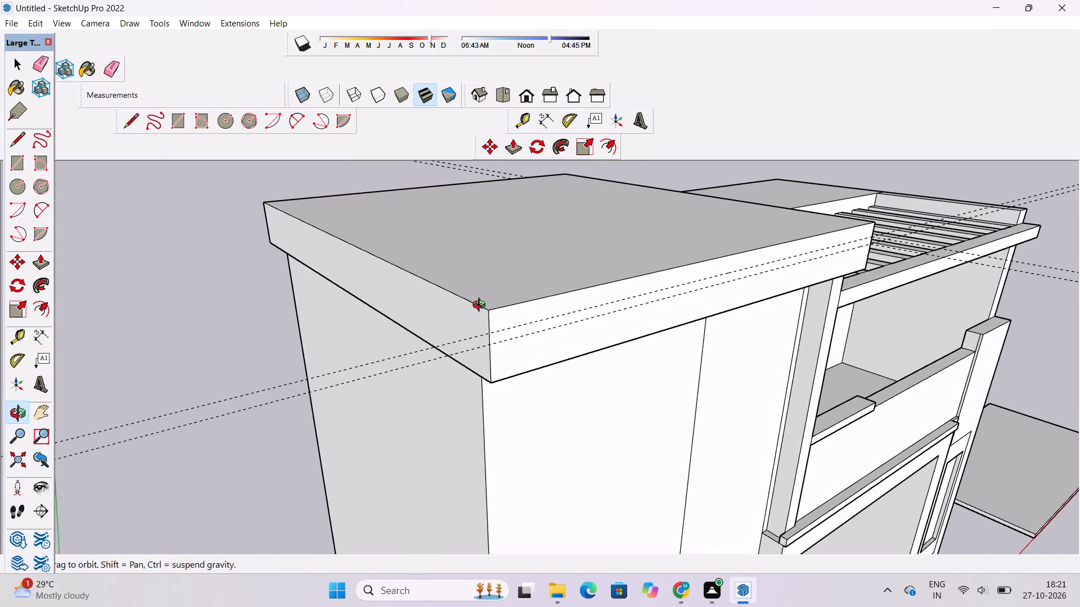
shift+drag(481, 306, 480, 306)
key(t)
scroll(476, 305, up, 3)
click(475, 301)
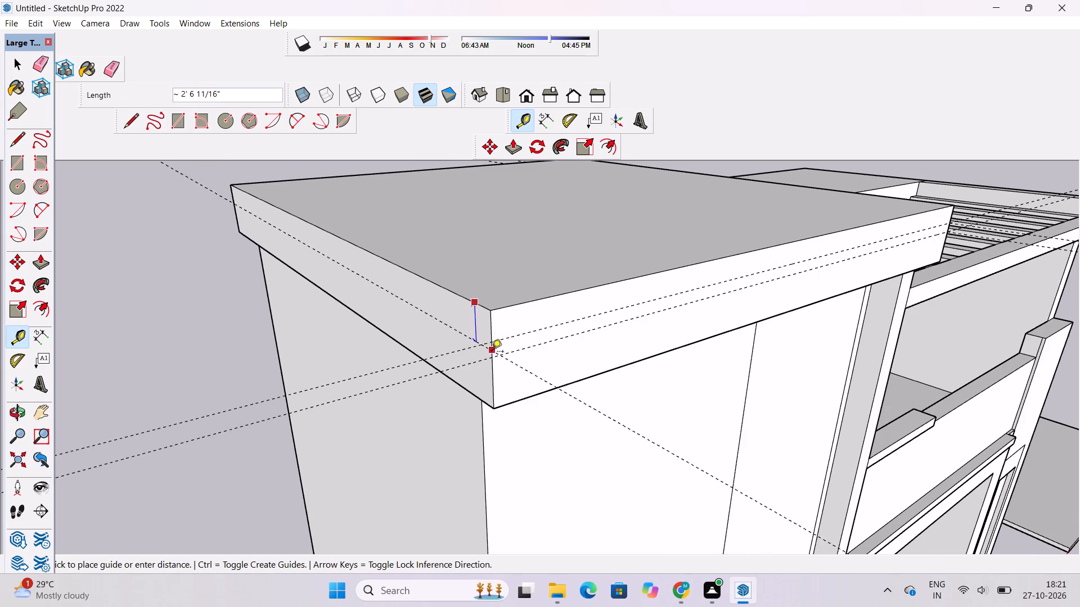
click(492, 359)
click(465, 297)
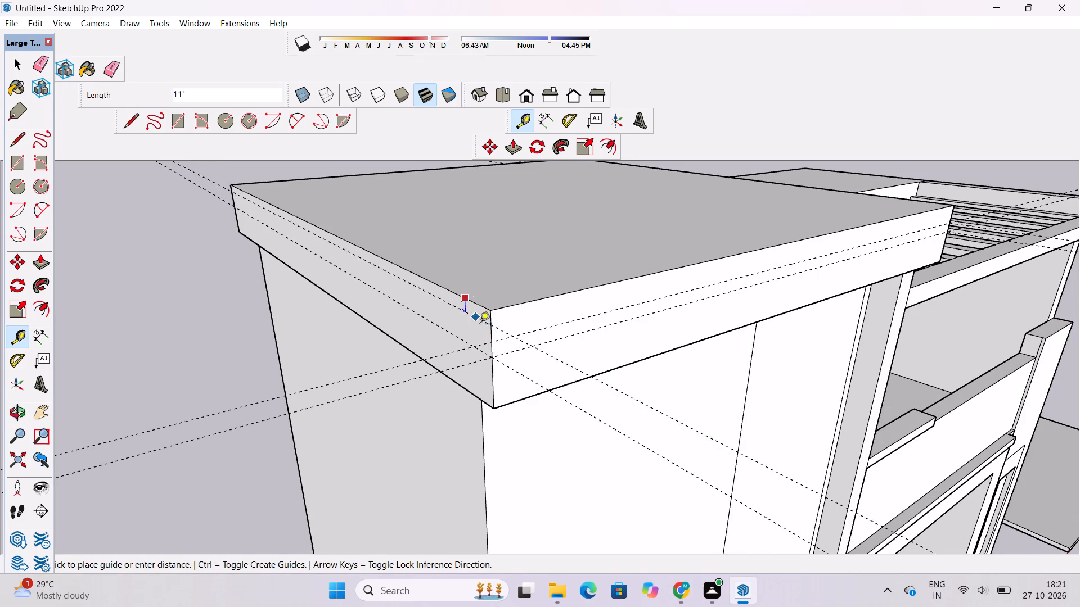
click(492, 342)
scroll(414, 330, down, 6)
Place guides 3' and 2' below the top edge of the roof slab's rear face, meeting the outer-side guides at the corner.
key(o)
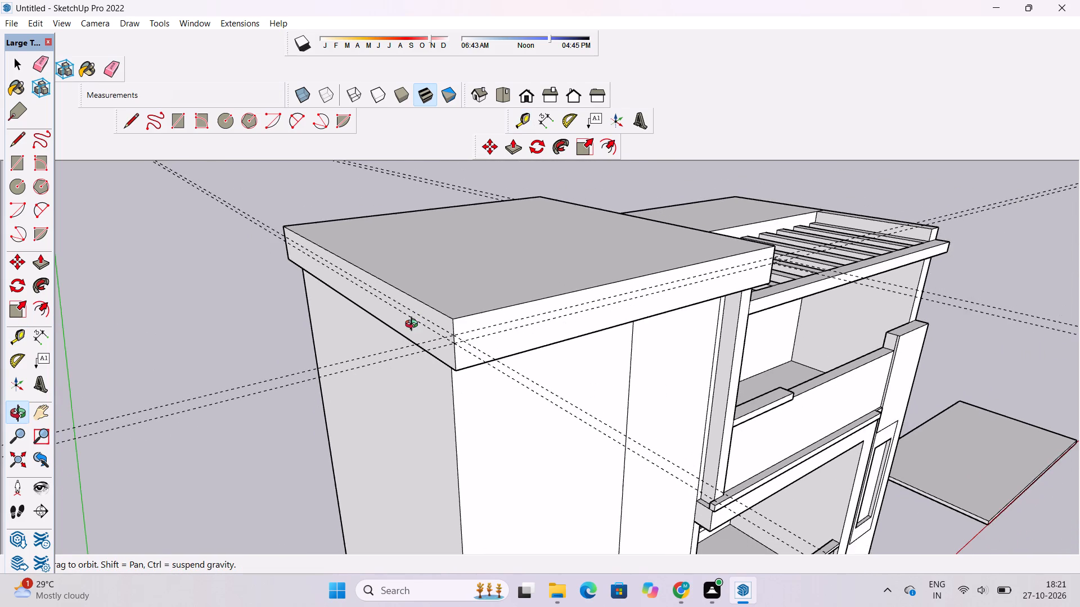
drag(415, 327, 853, 325)
shift+drag(710, 334, 657, 334)
drag(656, 334, 704, 352)
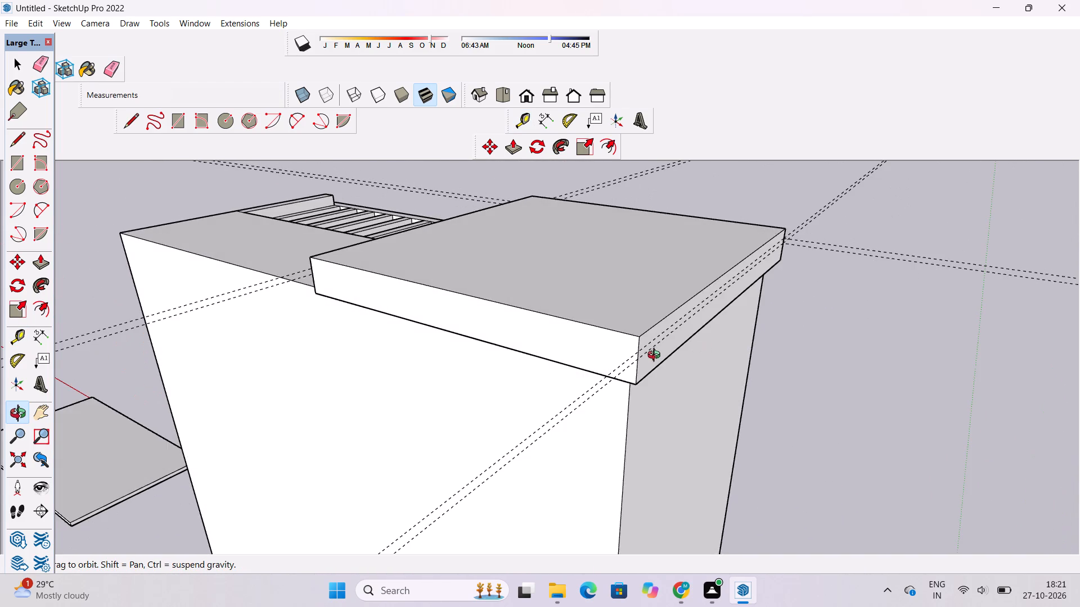
drag(665, 387, 627, 384)
shift+drag(625, 383, 624, 365)
drag(565, 366, 525, 368)
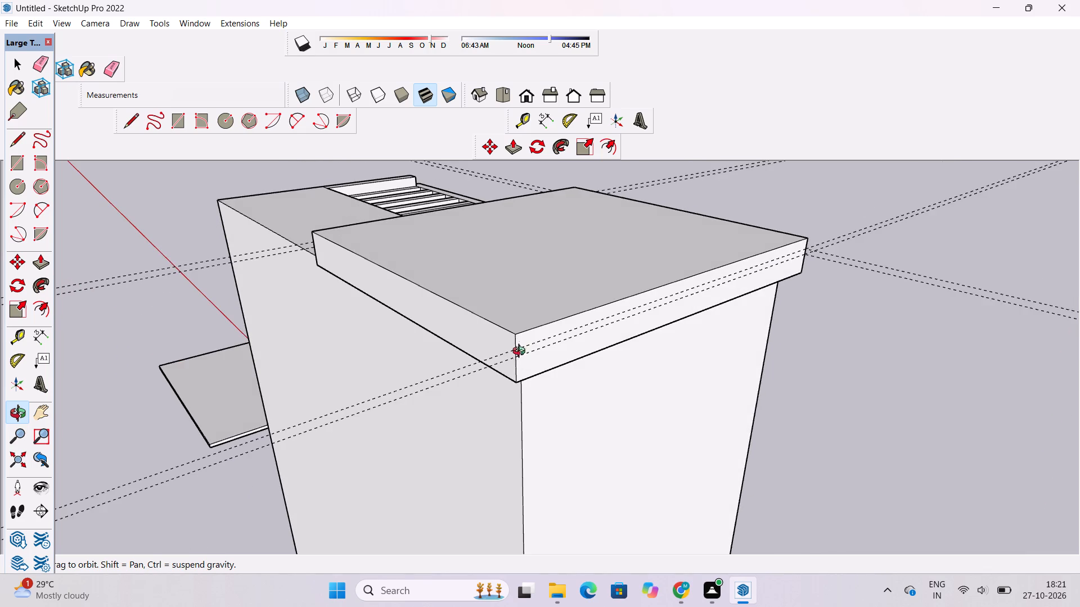
scroll(522, 348, up, 2)
shift+drag(525, 348, 560, 372)
drag(543, 397, 538, 382)
shift+drag(537, 377, 562, 351)
click(562, 351)
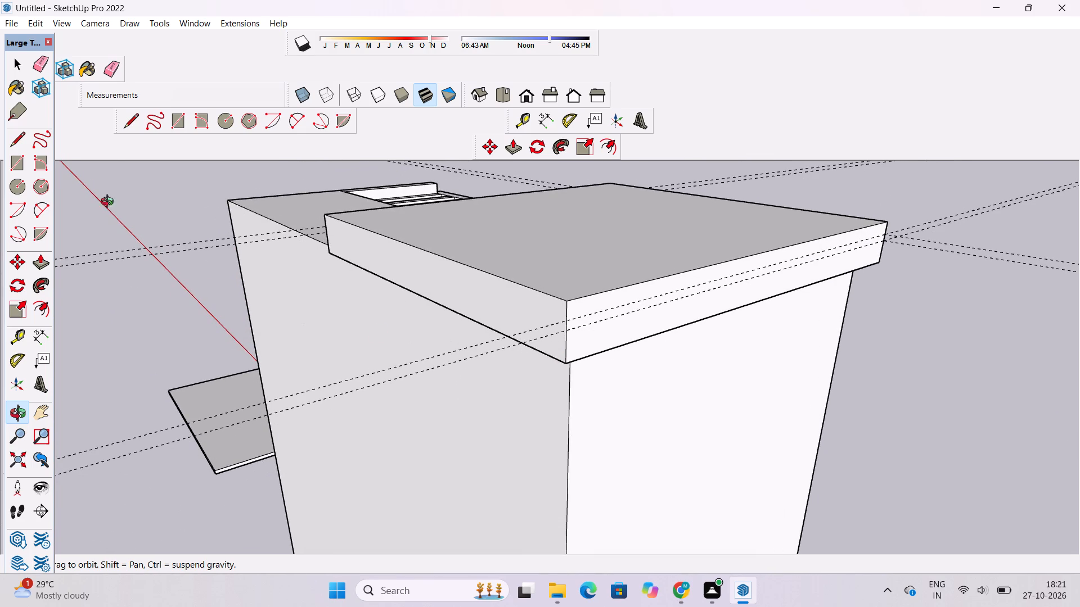
click(20, 331)
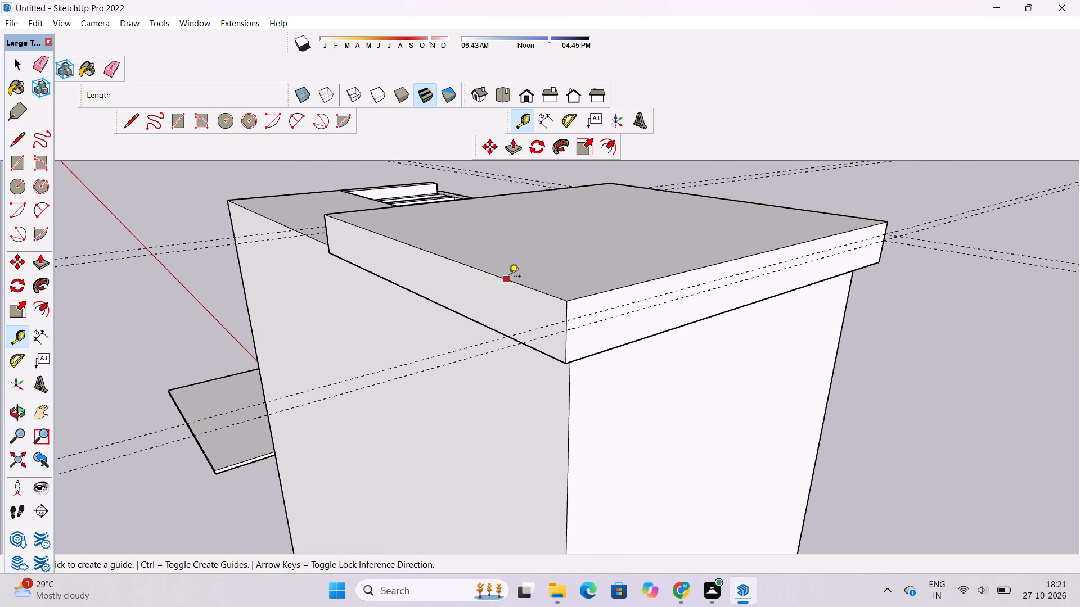
click(512, 283)
scroll(552, 336, up, 3)
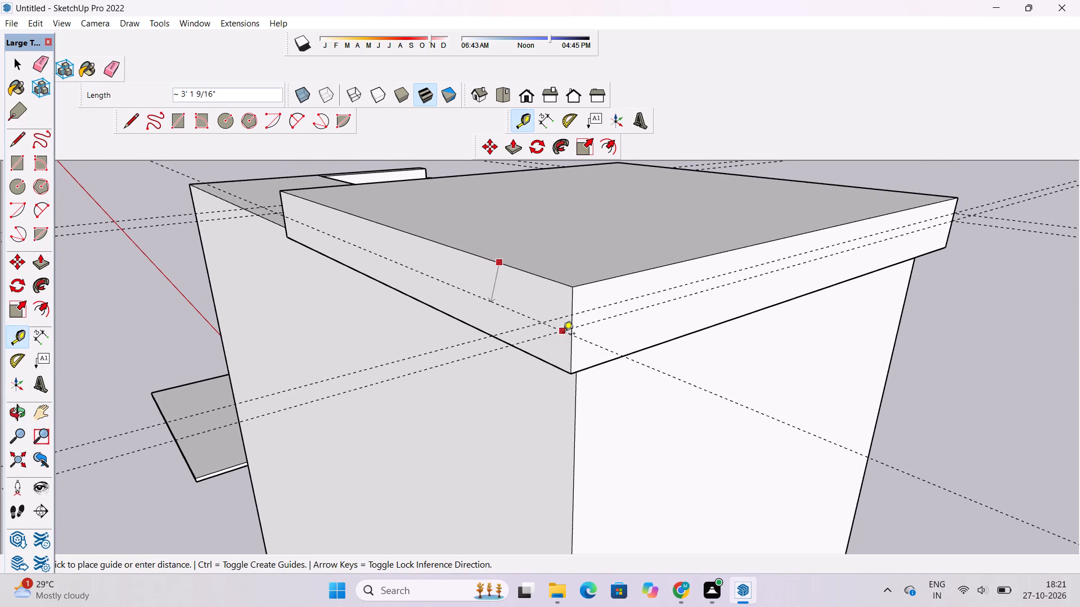
click(571, 330)
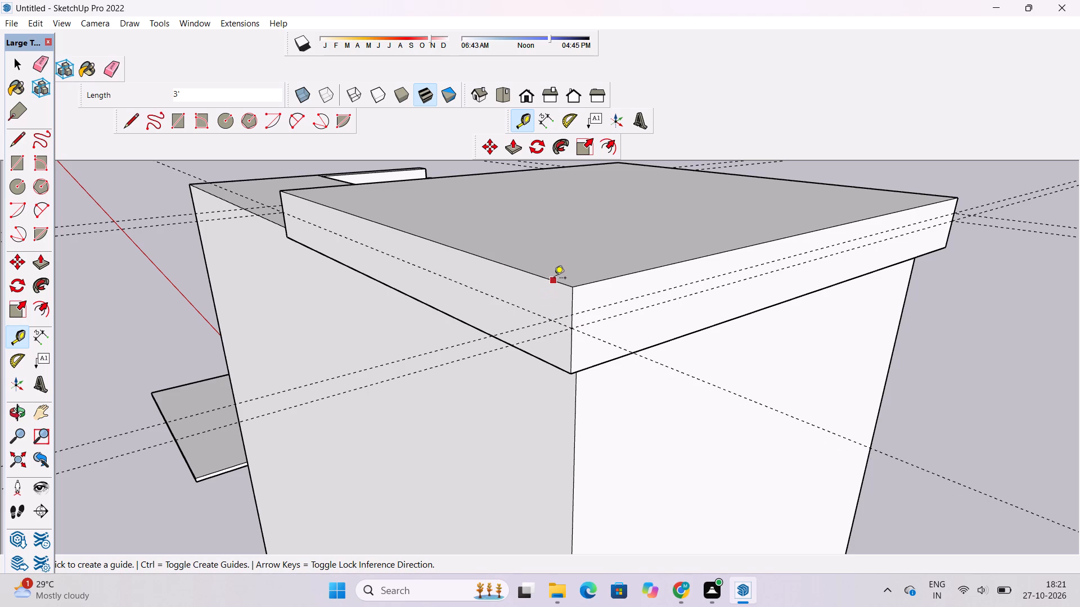
click(554, 279)
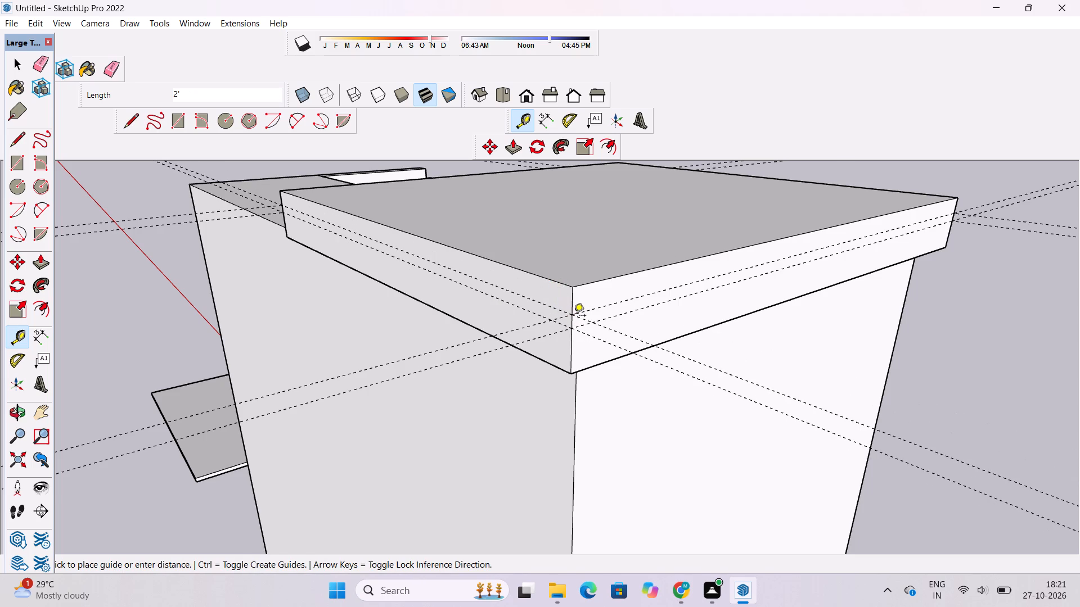
click(574, 316)
Draw a 1' high rectangle between the two guides across the full width of the roof slab's front face.
scroll(574, 316, down, 4)
key(o)
drag(755, 327, 404, 332)
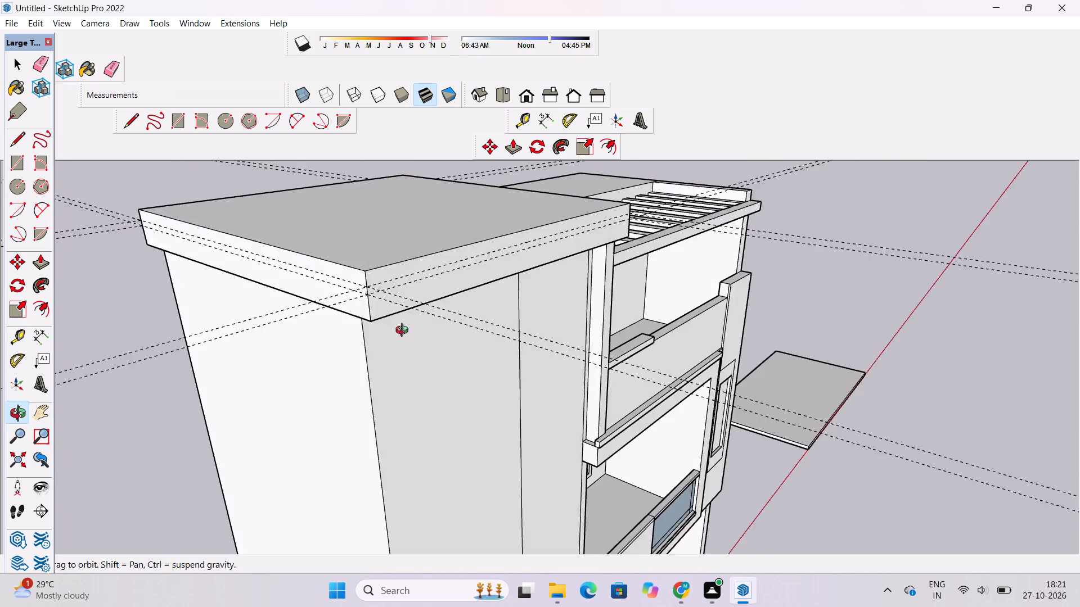
drag(404, 332, 374, 332)
shift+drag(381, 326, 474, 355)
drag(498, 356, 377, 356)
shift+drag(321, 330, 427, 369)
click(427, 369)
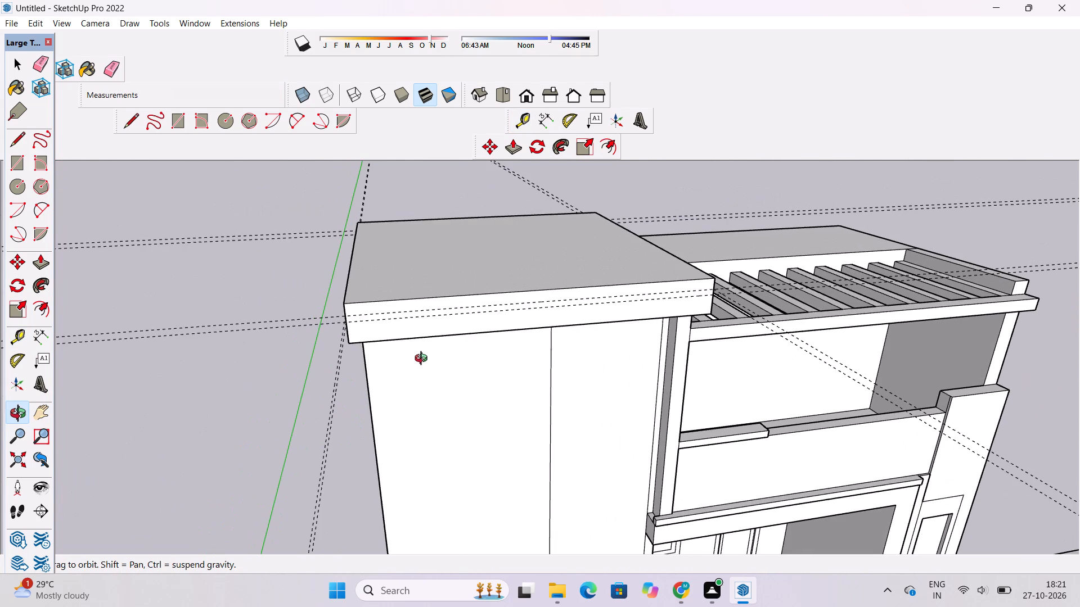
key(r)
scroll(365, 330, up, 4)
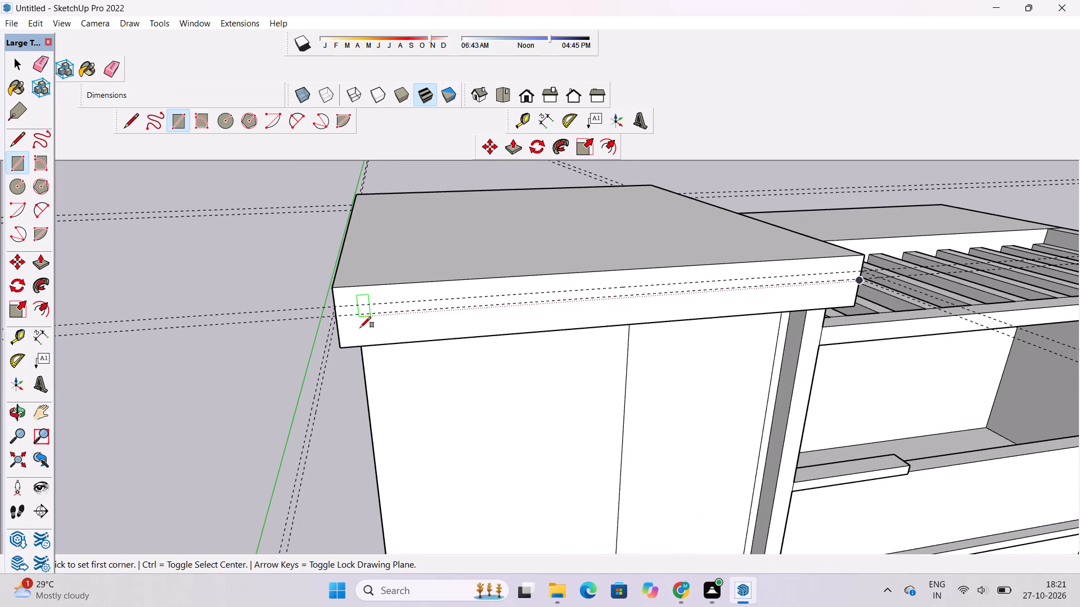
scroll(296, 334, down, 2)
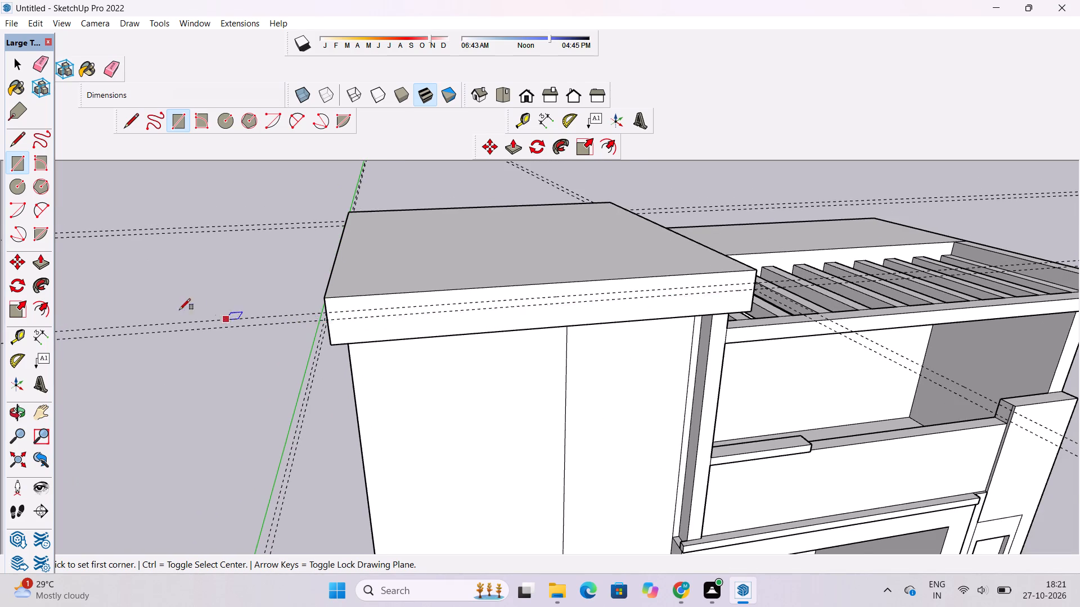
scroll(177, 310, down, 3)
scroll(253, 301, up, 4)
scroll(196, 316, down, 4)
scroll(258, 310, up, 9)
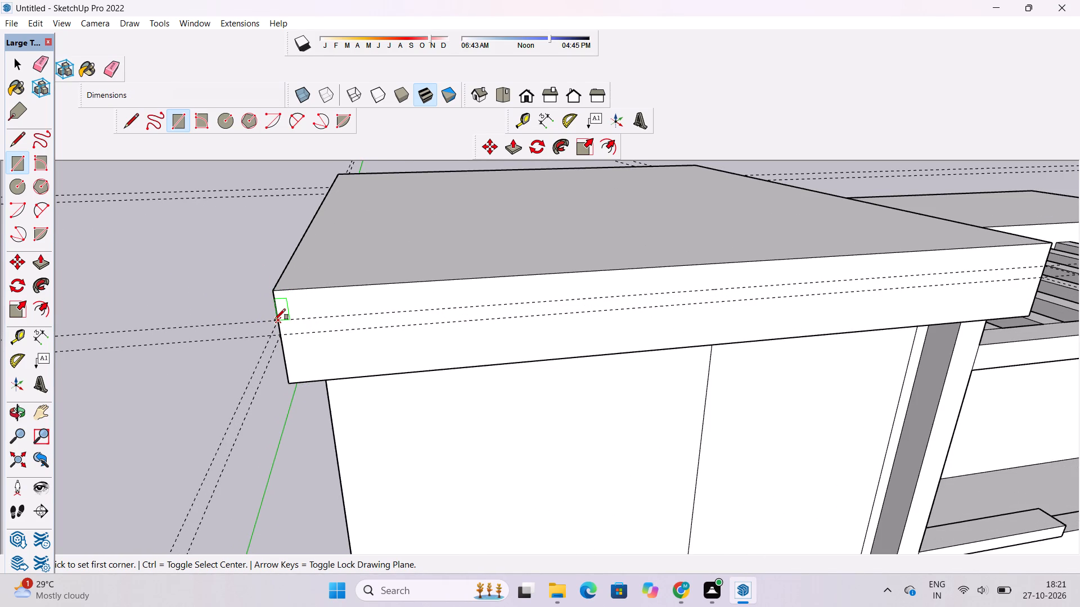
click(280, 320)
scroll(226, 319, down, 9)
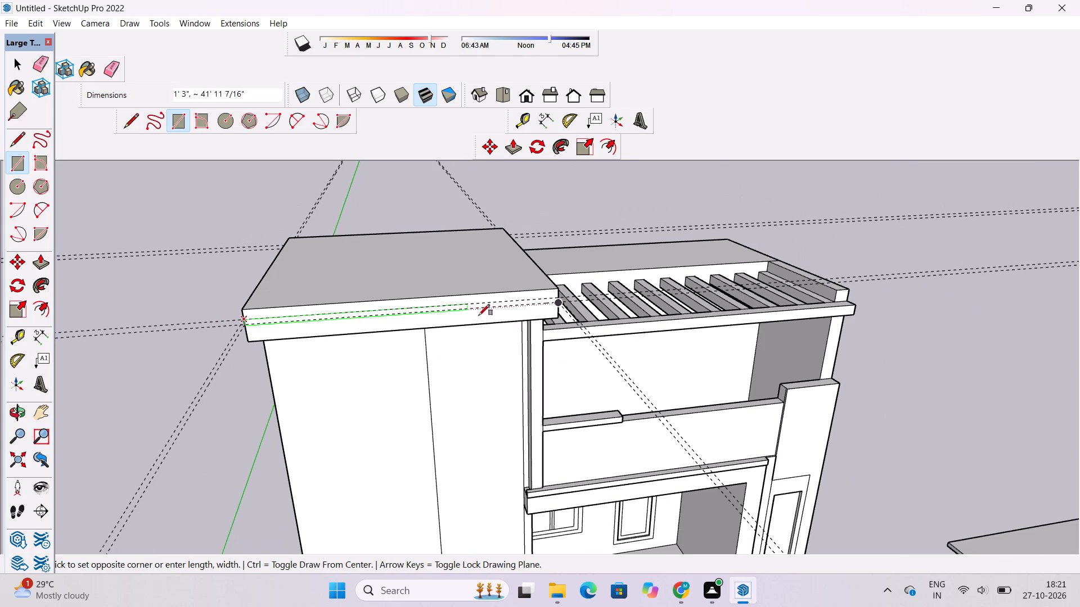
scroll(514, 307, up, 11)
click(588, 294)
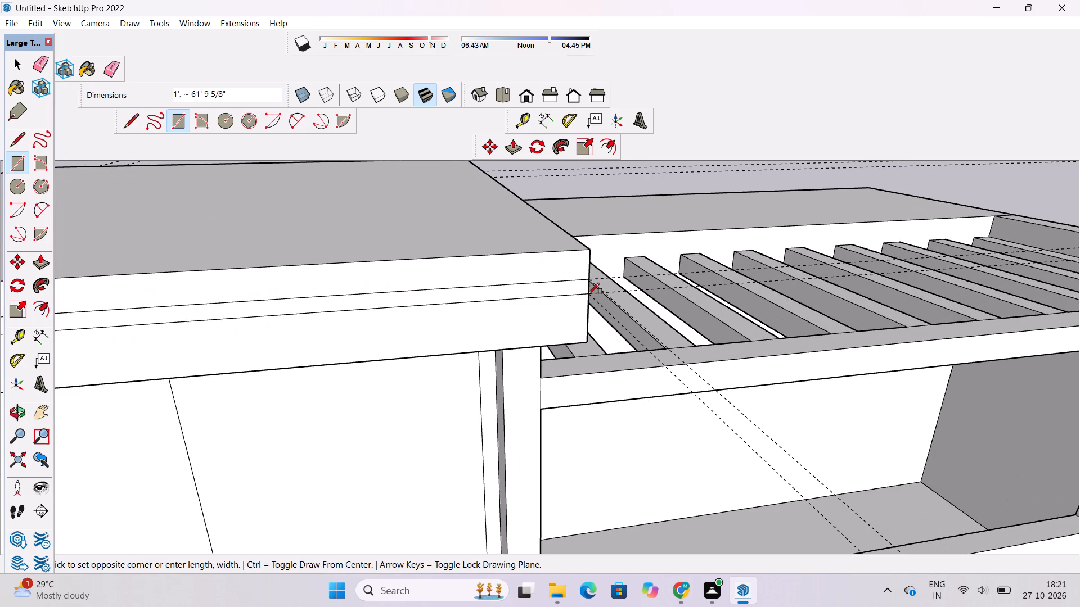
Draw a rectangle between the two guides along the full length of the roof slab's pergola-side face.
scroll(588, 294, down, 4)
key(o)
drag(632, 294, 348, 314)
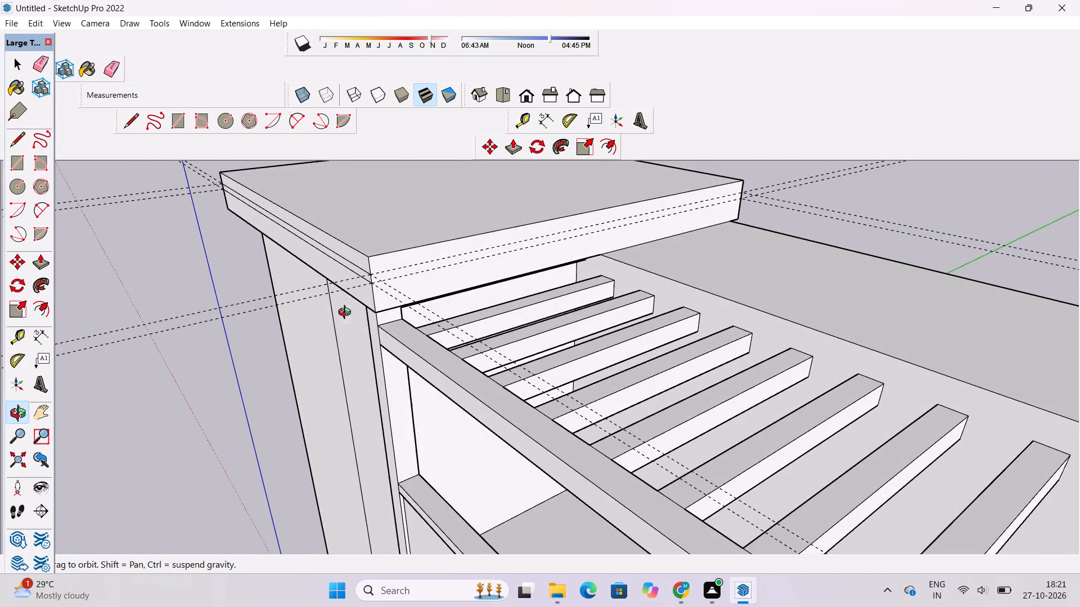
shift+drag(384, 303, 414, 346)
drag(423, 348, 302, 342)
scroll(366, 300, up, 3)
shift+drag(414, 306, 380, 321)
shift+drag(422, 318, 359, 317)
key(r)
scroll(310, 312, down, 4)
scroll(328, 303, up, 6)
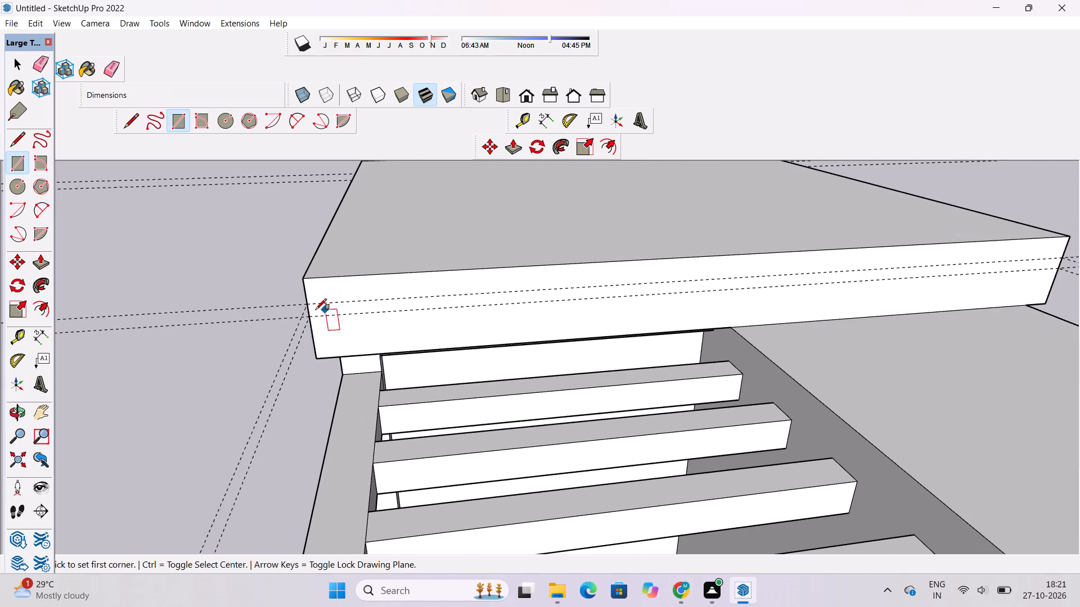
click(305, 304)
scroll(305, 304, down, 8)
scroll(407, 314, down, 5)
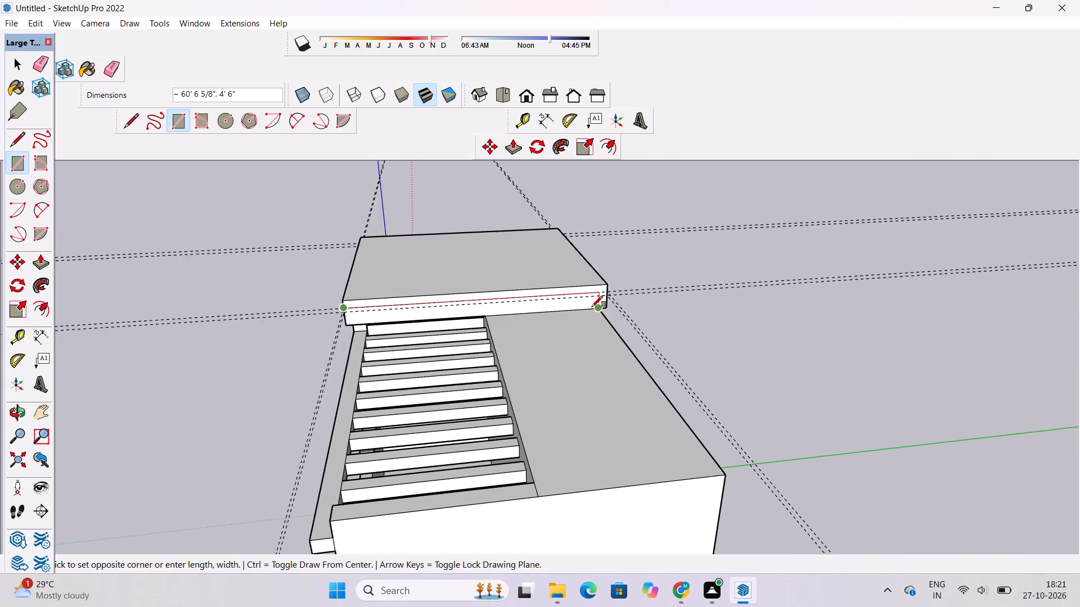
scroll(592, 307, up, 10)
click(628, 282)
Draw a rectangle between the two guides across the full width of the roof slab's rear face.
scroll(628, 282, down, 3)
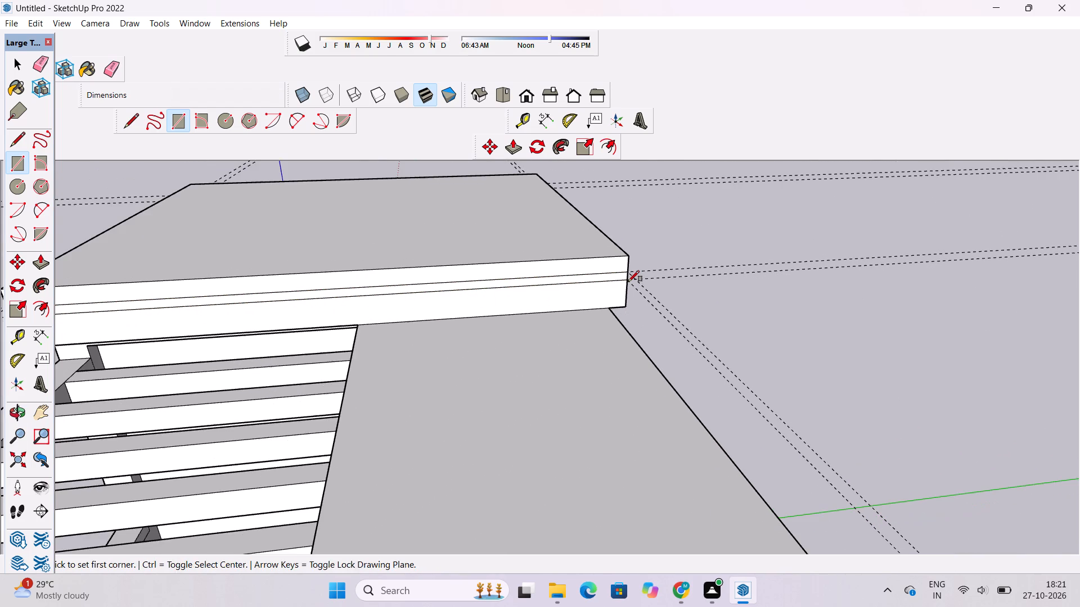
key(o)
drag(688, 286, 385, 313)
shift+drag(591, 336, 526, 336)
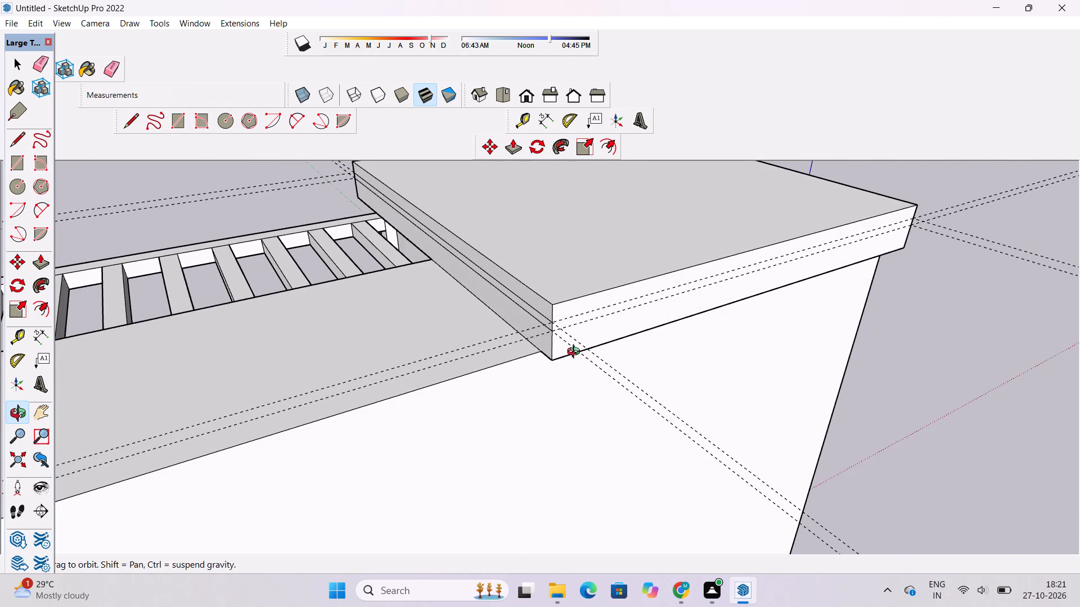
drag(576, 353, 492, 337)
drag(517, 328, 487, 333)
drag(488, 335, 468, 327)
drag(466, 327, 447, 344)
click(447, 344)
key(r)
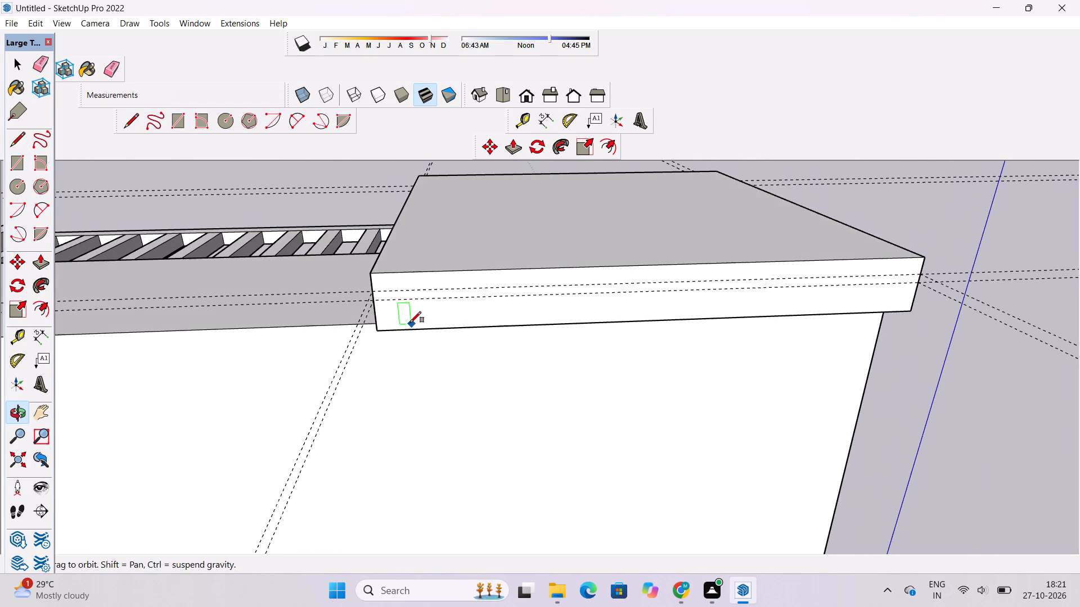
scroll(392, 304, up, 8)
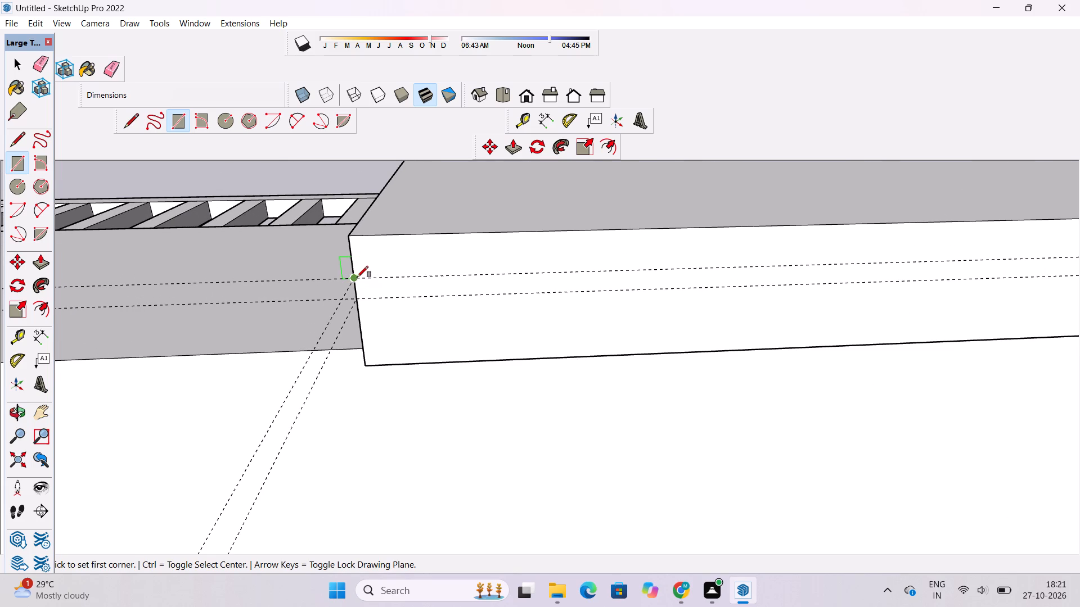
click(356, 277)
scroll(312, 293, down, 10)
scroll(460, 301, down, 4)
scroll(634, 282, up, 4)
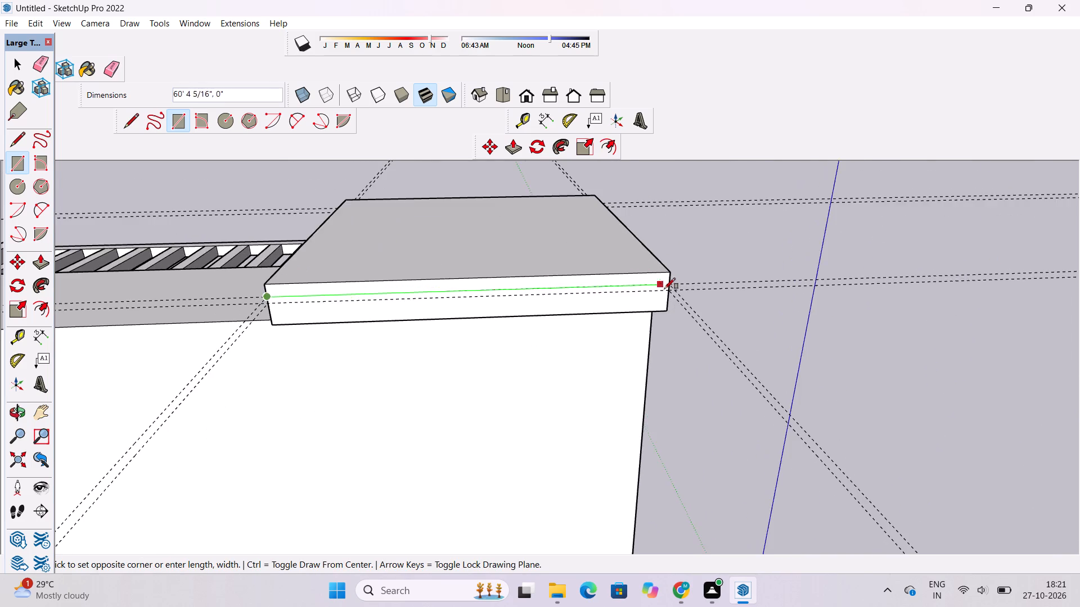
scroll(664, 289, up, 3)
click(669, 293)
Draw a 66' 8" by 1' rectangle between the two guides on the roof slab's outer side face.
scroll(669, 293, down, 5)
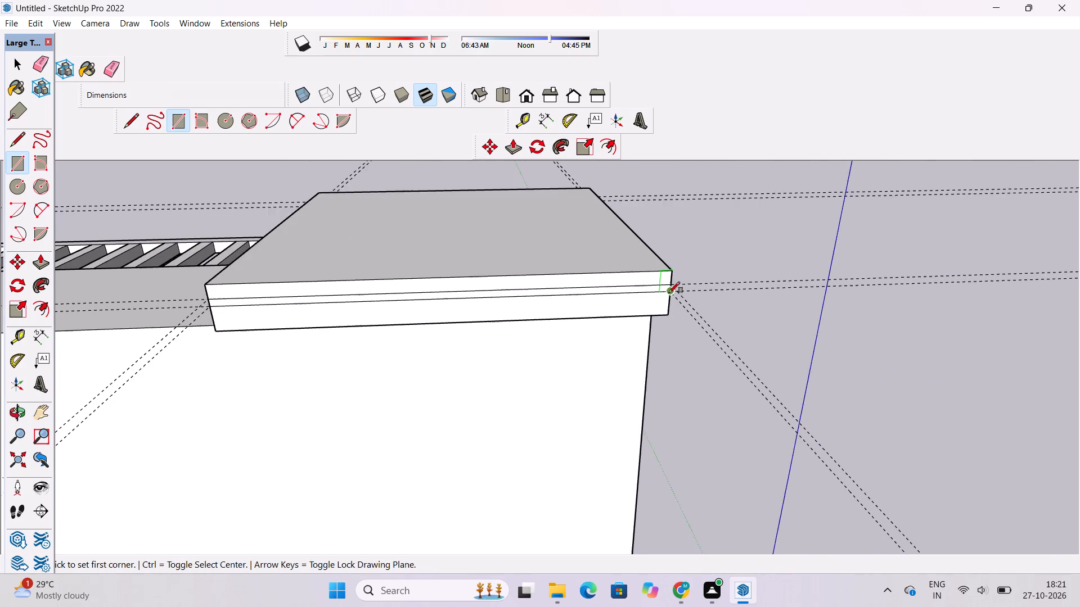
key(o)
drag(755, 286, 420, 286)
shift+drag(423, 279, 487, 340)
drag(487, 346, 466, 341)
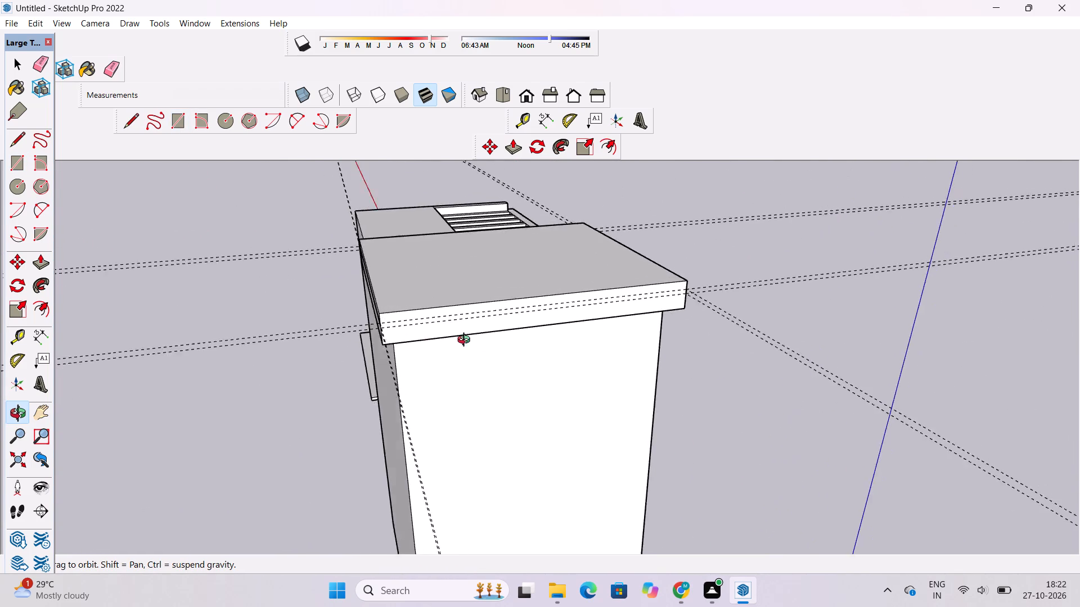
drag(466, 341, 443, 335)
scroll(349, 310, up, 4)
shift+drag(345, 309, 416, 354)
drag(416, 351, 411, 338)
key(r)
scroll(412, 335, up, 3)
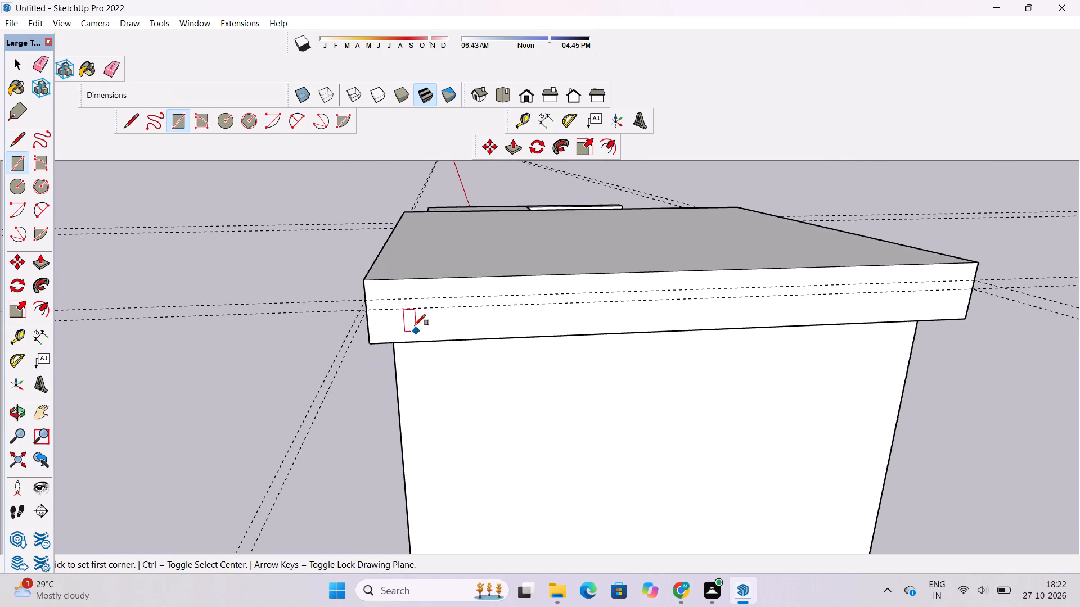
scroll(371, 314, up, 11)
click(359, 286)
scroll(354, 309, down, 3)
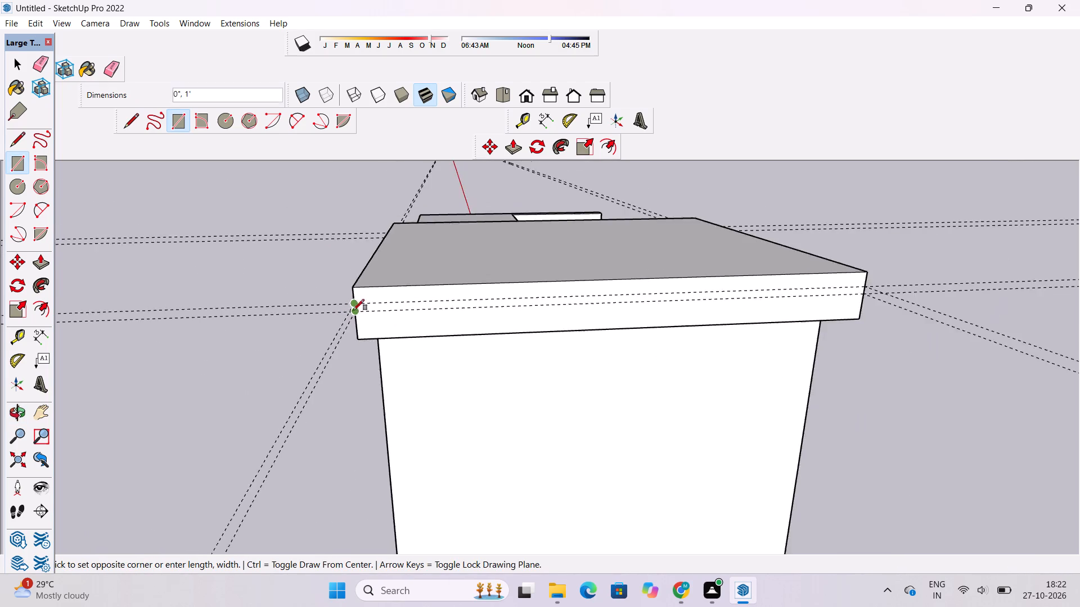
scroll(353, 310, down, 5)
scroll(560, 309, up, 14)
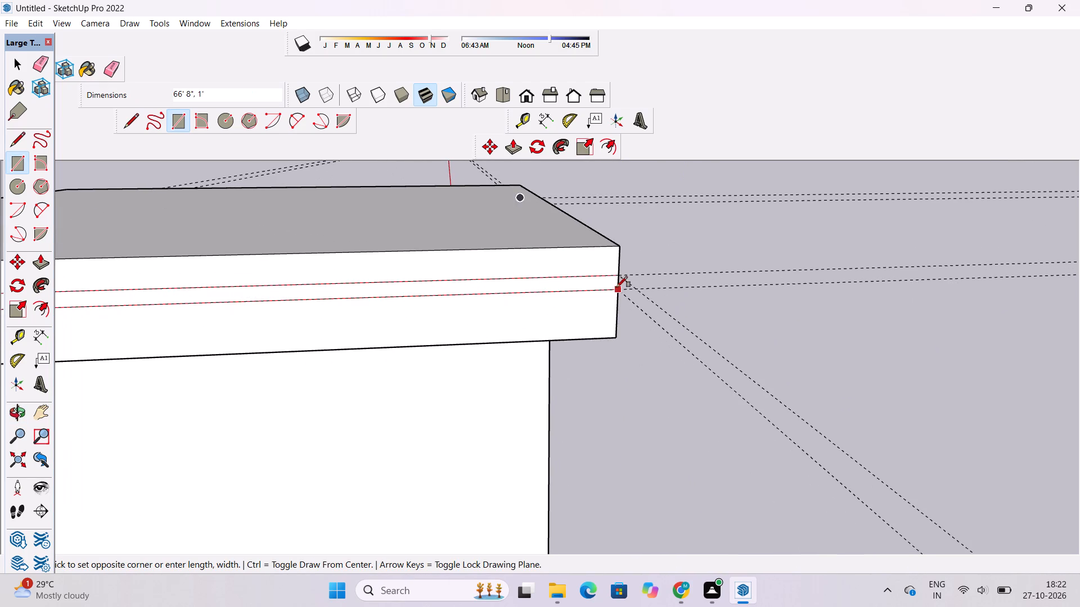
click(618, 288)
Erase all the guide lines around the roof slab.
scroll(620, 288, down, 10)
key(o)
drag(696, 293, 564, 330)
scroll(563, 330, down, 1)
shift+drag(546, 357, 565, 302)
drag(561, 307, 762, 335)
scroll(787, 326, down, 5)
shift+drag(778, 323, 662, 305)
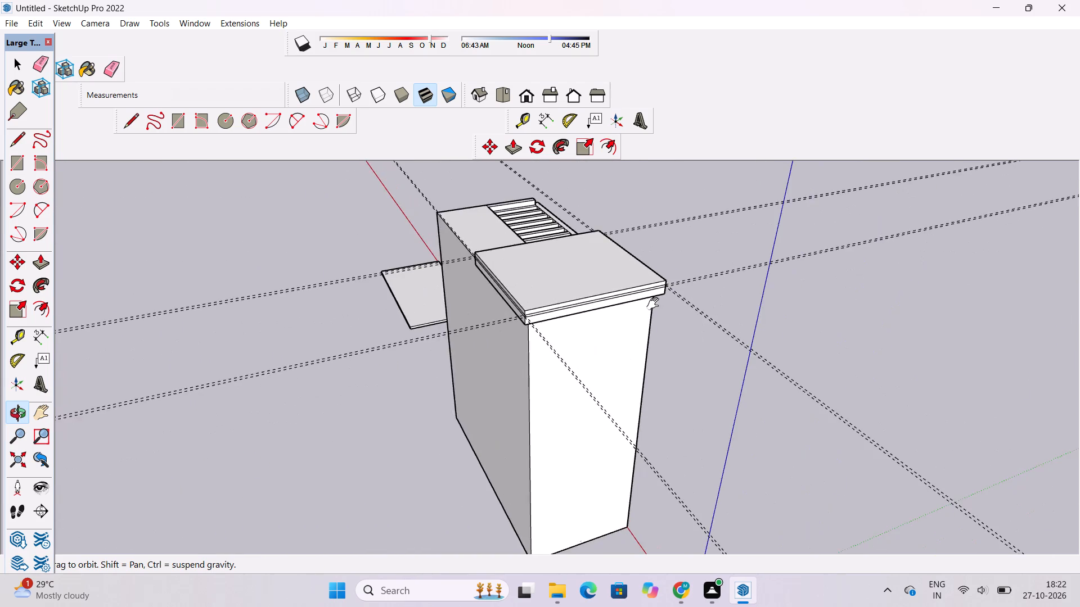
drag(657, 305, 757, 330)
shift+drag(753, 335, 695, 318)
drag(694, 318, 772, 334)
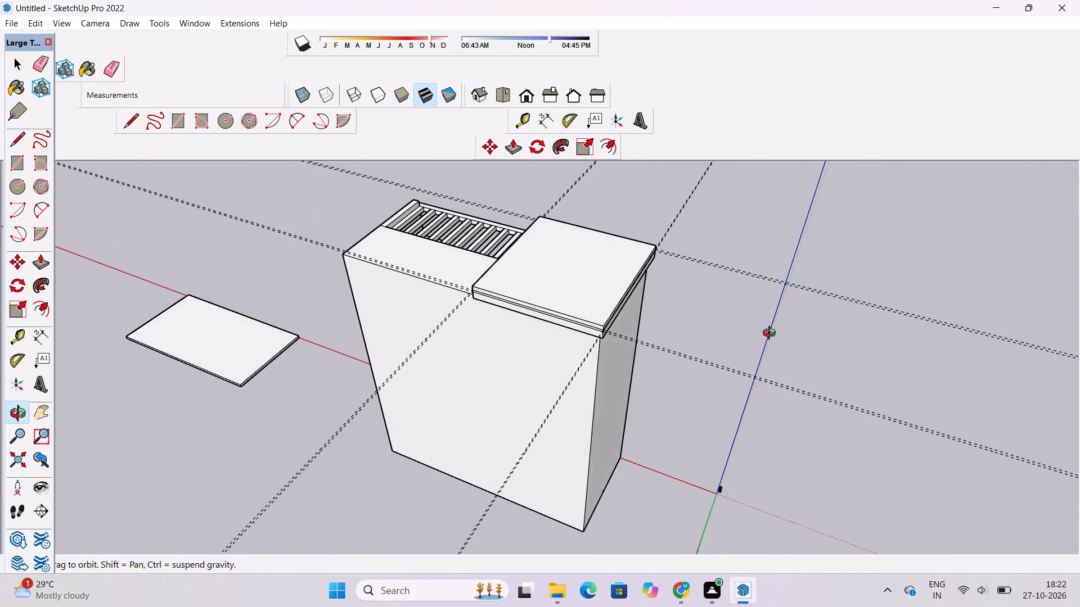
drag(772, 334, 768, 332)
shift+drag(772, 334, 755, 324)
drag(755, 324, 767, 329)
key(e)
drag(702, 321, 698, 363)
drag(728, 232, 719, 264)
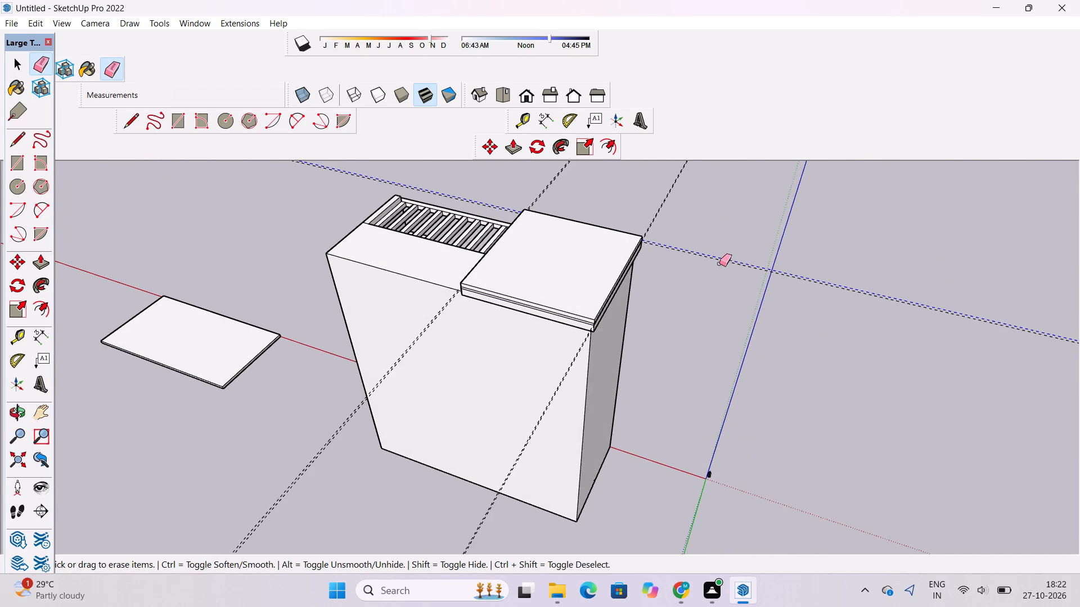
drag(719, 264, 718, 270)
scroll(646, 391, down, 4)
scroll(655, 261, up, 2)
drag(665, 238, 671, 259)
drag(557, 215, 581, 247)
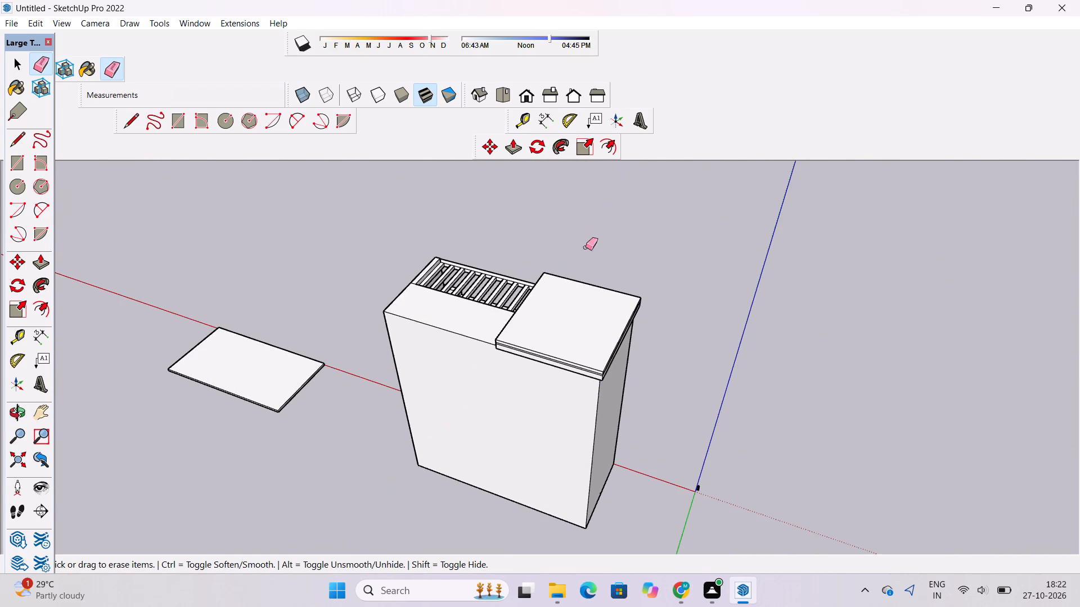
Push the 1' strip on the roof slab's front face 8" inward to start the recessed groove.
key(o)
drag(688, 296, 301, 250)
scroll(519, 319, up, 3)
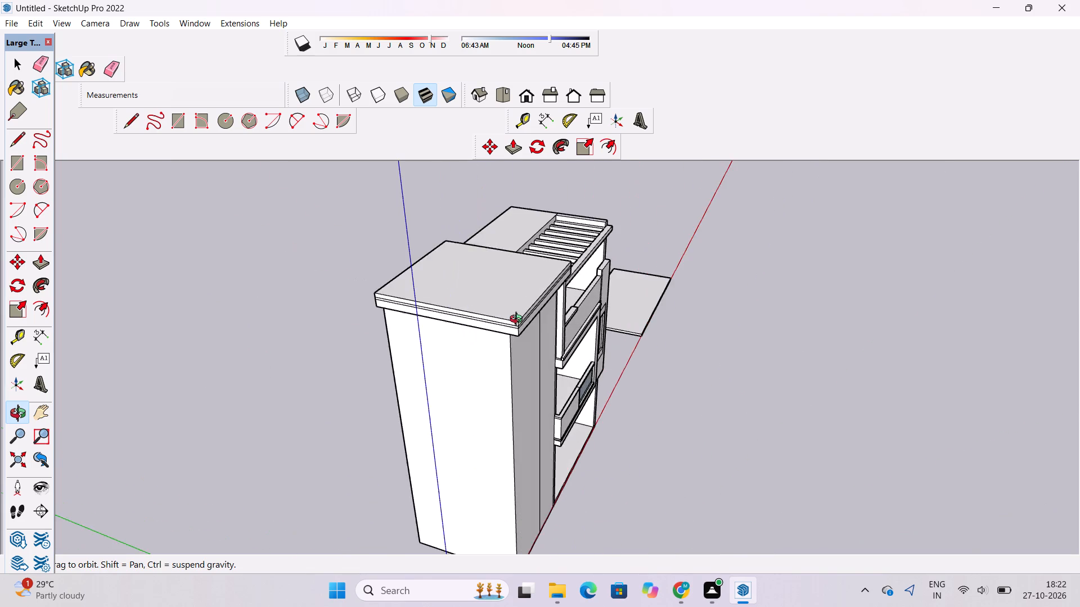
drag(614, 351, 406, 334)
scroll(418, 303, up, 5)
shift+drag(435, 295, 499, 373)
drag(505, 373, 408, 354)
scroll(485, 302, up, 3)
shift+drag(492, 328, 484, 331)
drag(501, 346, 490, 346)
key(p)
scroll(564, 318, up, 8)
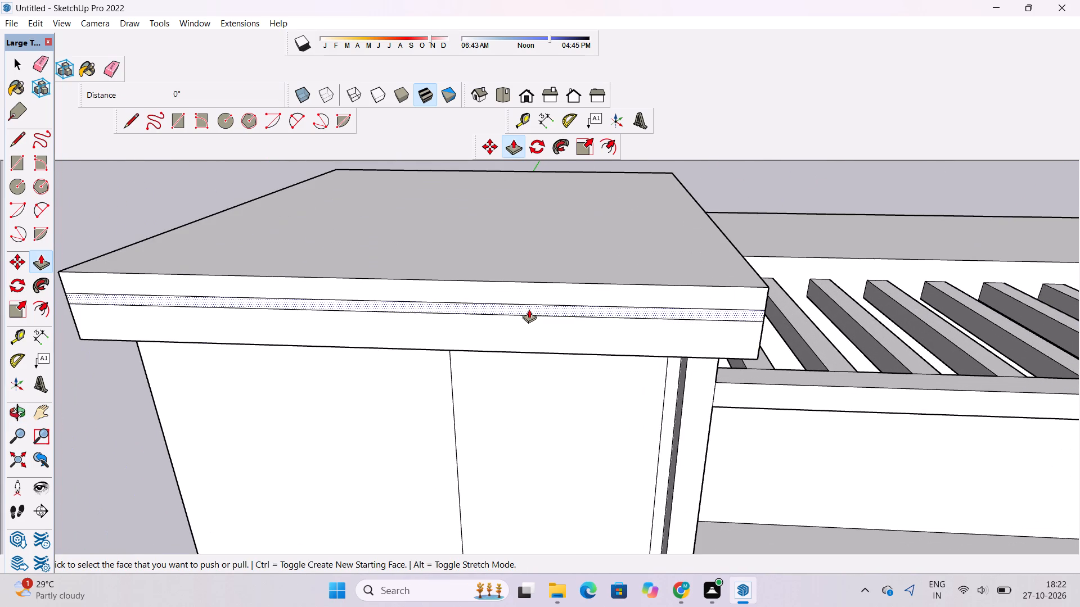
click(530, 308)
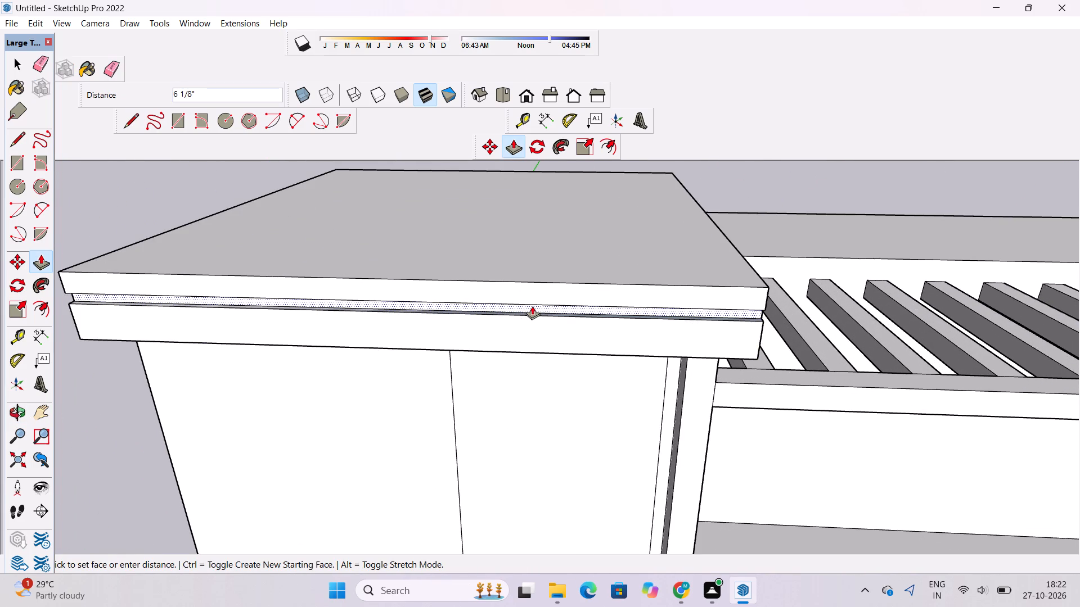
text(8")
key(Return)
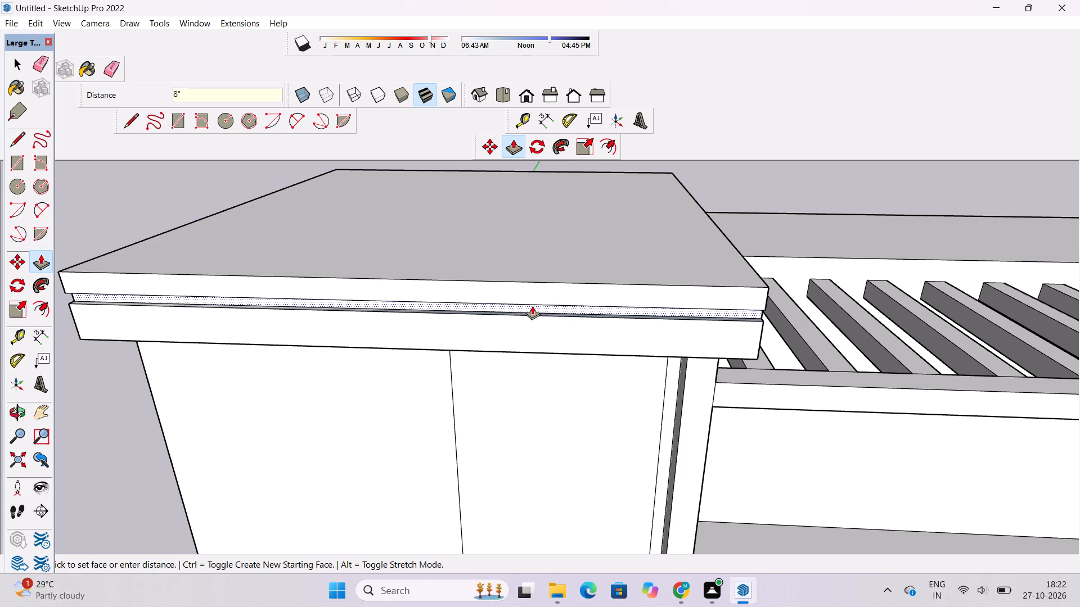
Push the 1' strip on the roof slab's pergola-side face 8" inward.
key(o)
drag(605, 306, 412, 364)
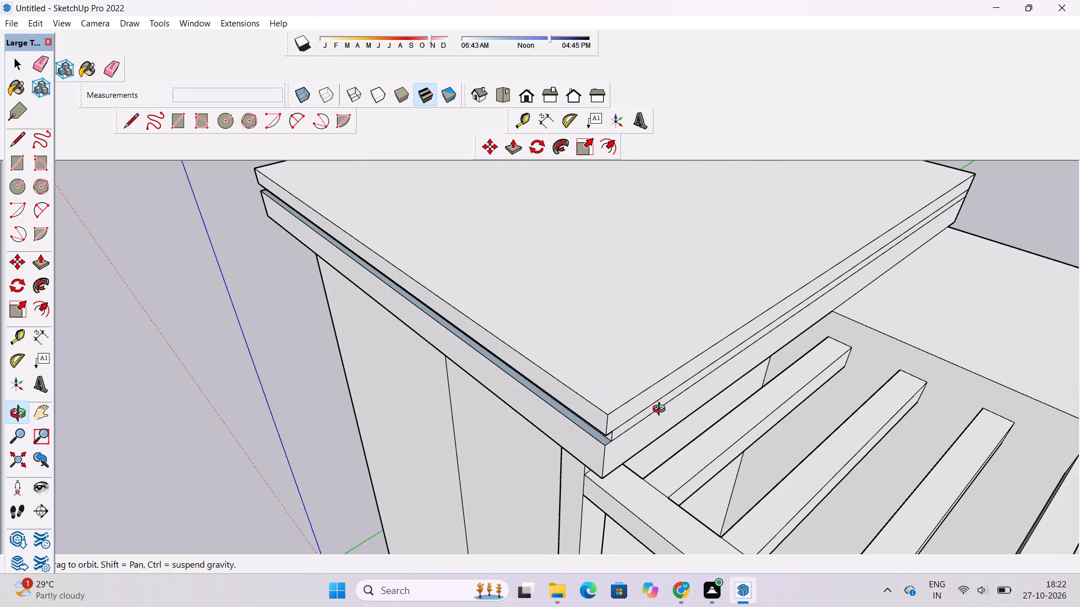
shift+drag(662, 406, 615, 419)
drag(614, 420, 627, 368)
scroll(622, 374, up, 3)
shift+drag(621, 376, 602, 395)
key(p)
scroll(599, 402, up, 4)
click(592, 402)
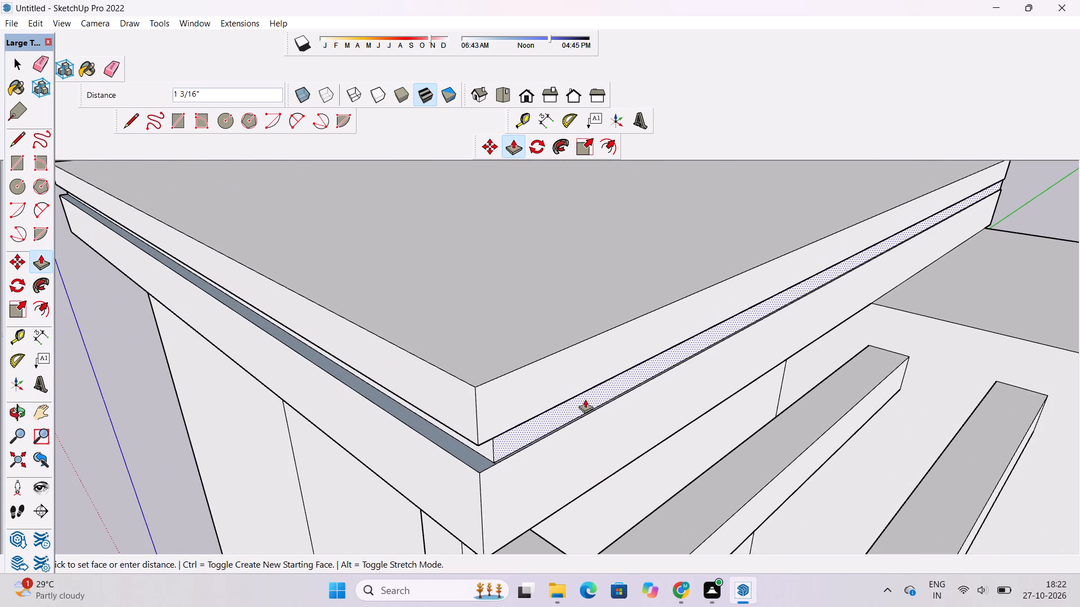
key(8)
key(shift+quotedbl)
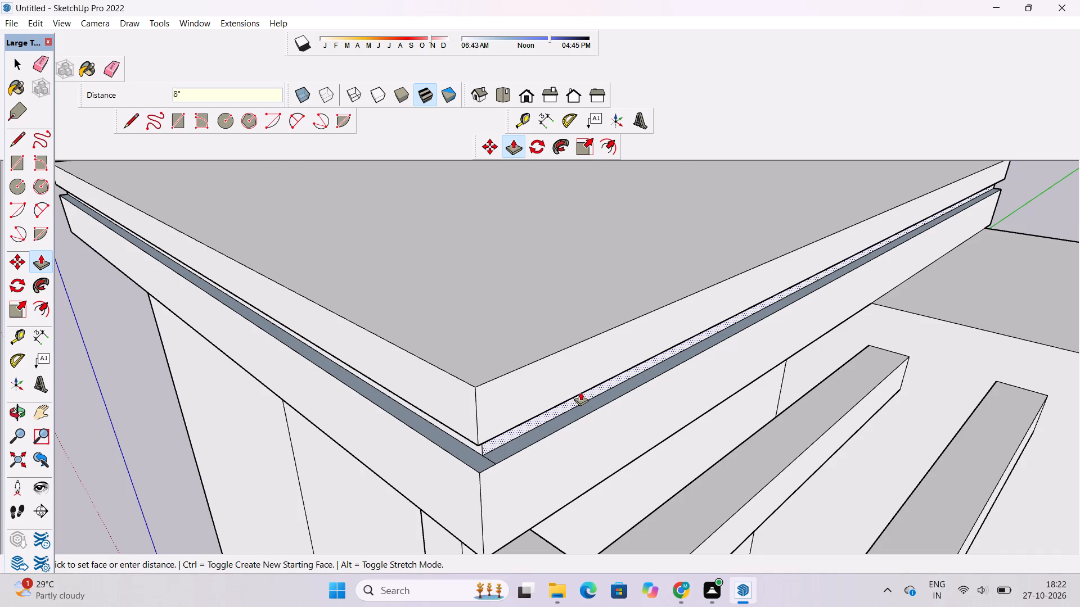
key(Return)
Erase the seam edge across the groove's bottom ledge at the front and pergola-side corner.
key(e)
scroll(484, 455, up, 4)
drag(497, 465, 490, 472)
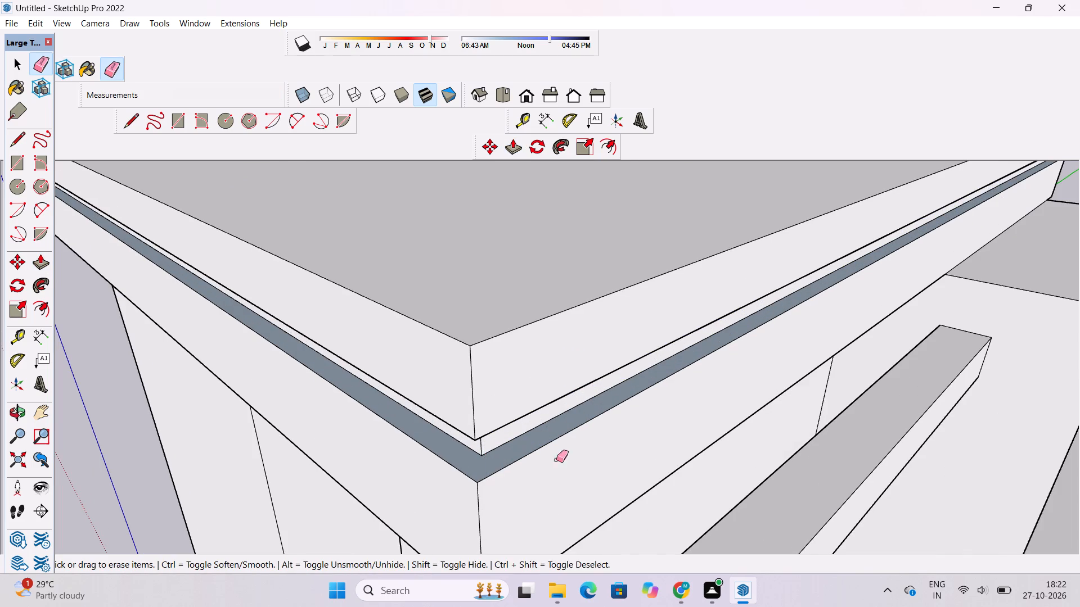
scroll(578, 462, down, 4)
Push the merged bottom ledge of the front and pergola-side groove down by about 2 13/16".
key(space)
scroll(523, 460, up, 5)
click(526, 463)
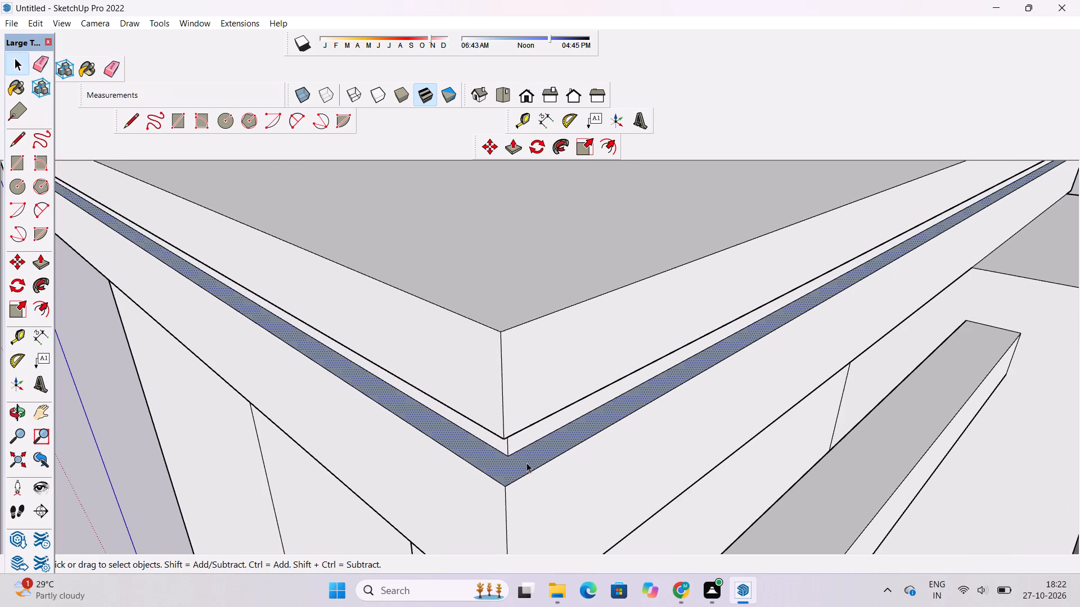
key(p)
click(536, 460)
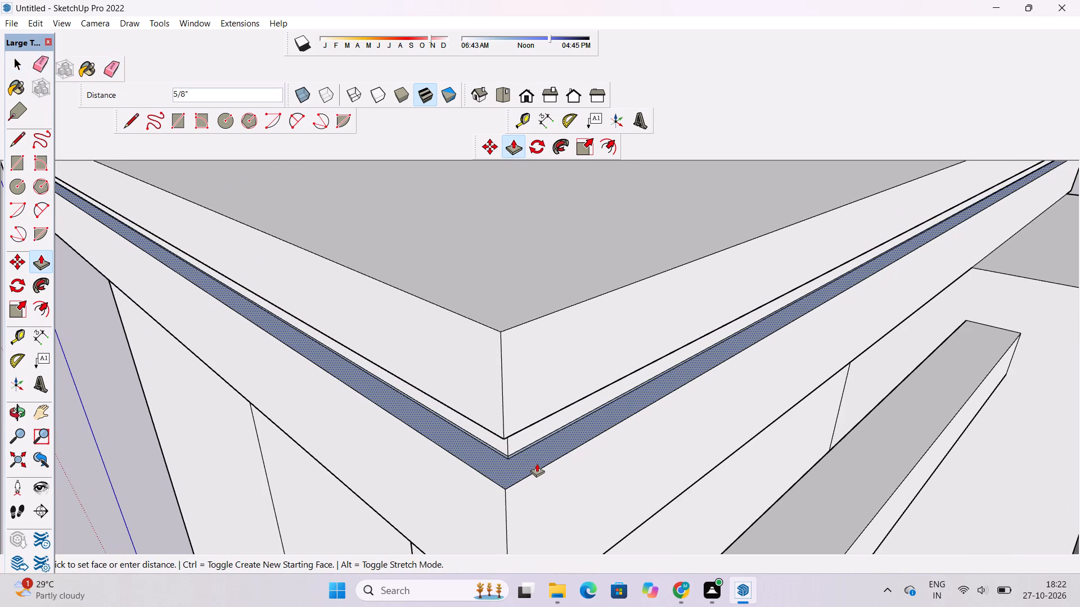
click(537, 470)
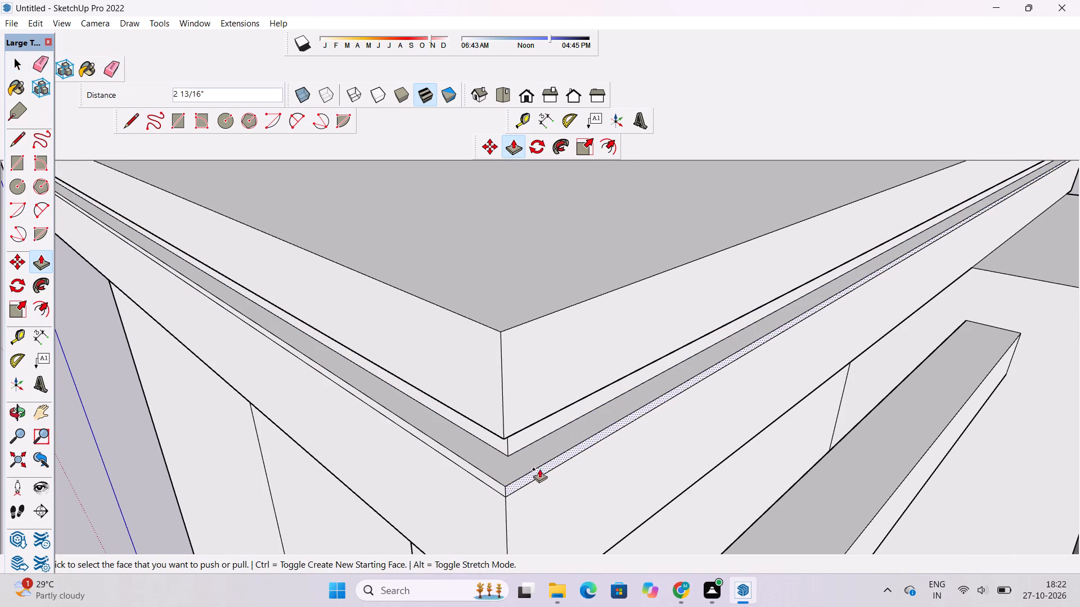
Push the 1' strip on the roof slab's outer side face 8" inward.
key(o)
drag(484, 477, 704, 452)
scroll(742, 434, down, 10)
shift+drag(598, 461, 844, 415)
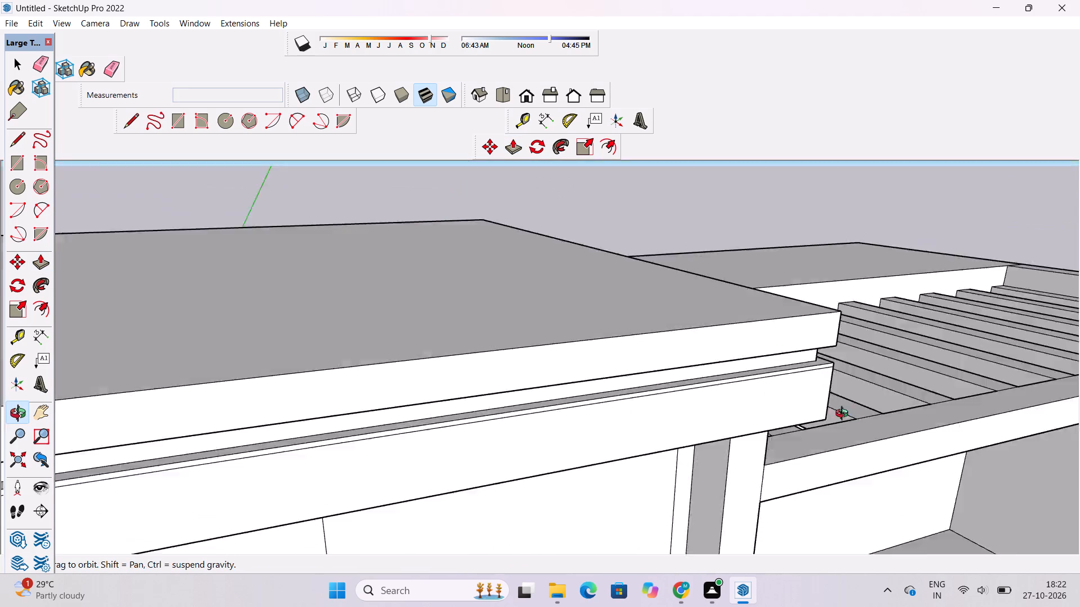
shift+drag(844, 415, 917, 400)
scroll(924, 392, down, 5)
shift+drag(735, 456, 741, 449)
scroll(813, 425, up, 4)
shift+drag(844, 445, 789, 470)
scroll(757, 479, up, 4)
drag(739, 486, 706, 495)
scroll(645, 502, up, 4)
shift+drag(646, 501, 629, 505)
drag(625, 505, 613, 507)
scroll(619, 501, up, 4)
shift+click(623, 497)
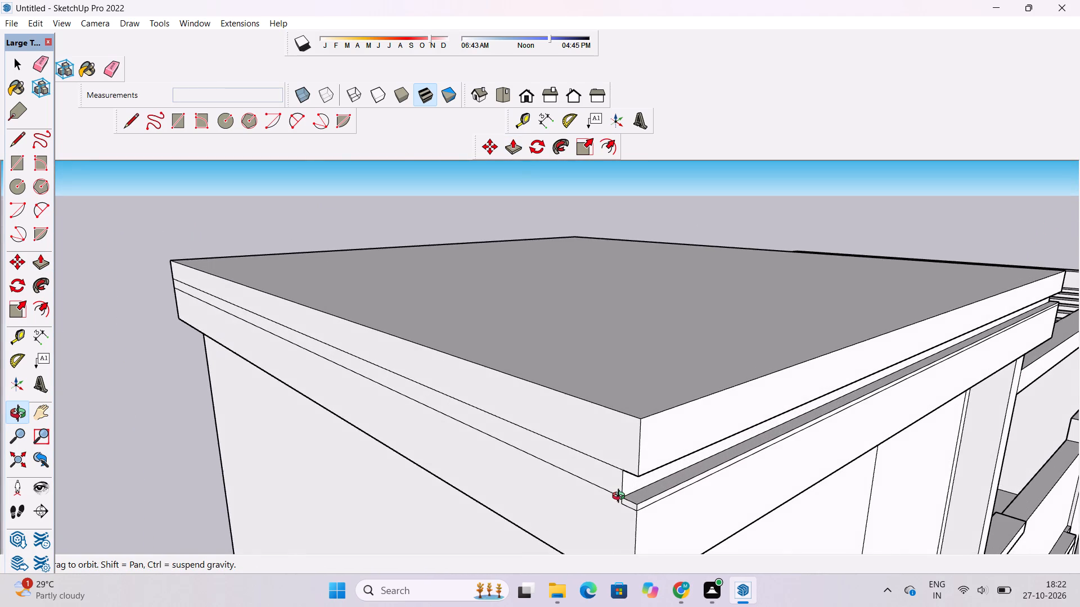
scroll(620, 497, up, 4)
key(p)
click(618, 480)
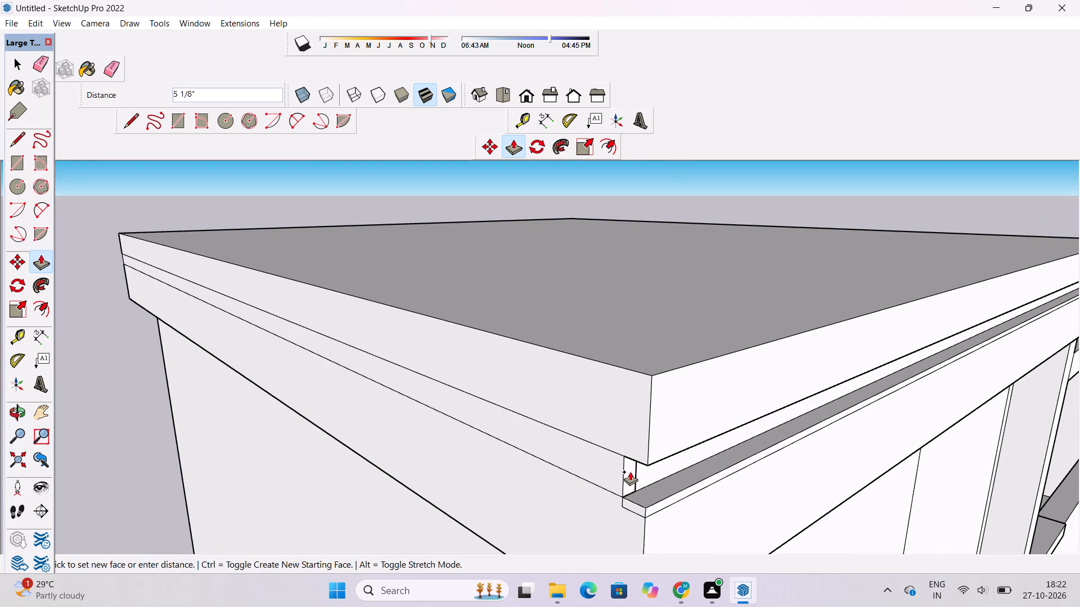
text(8")
key(Return)
Push the 1' strip on the roof slab's rear face 8" inward.
key(o)
scroll(654, 461, down, 6)
drag(600, 473, 712, 504)
shift+drag(612, 496, 739, 488)
shift+drag(741, 488, 927, 472)
scroll(942, 465, down, 4)
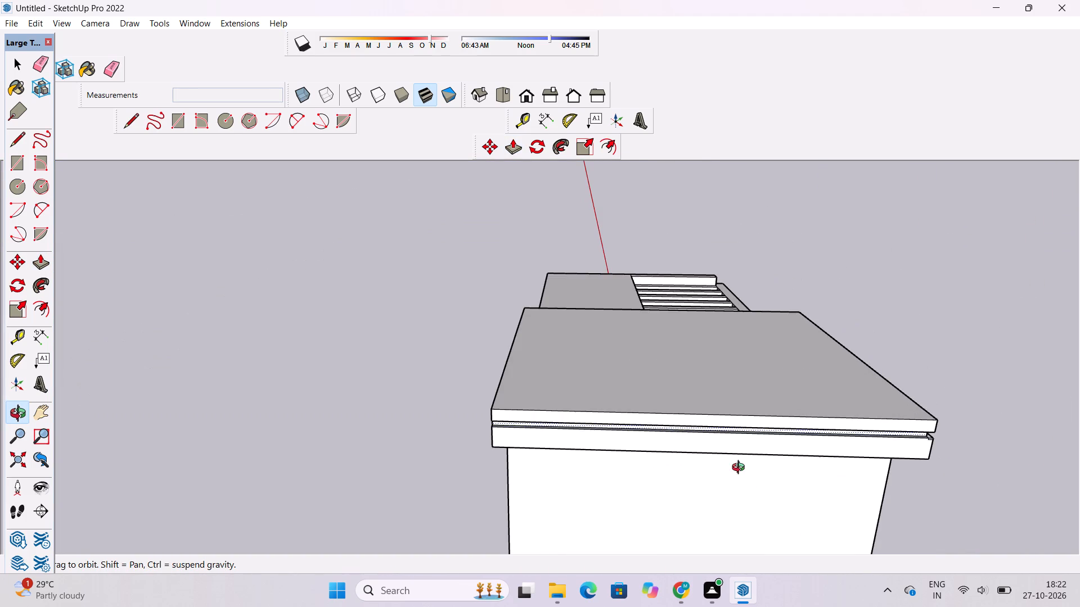
drag(741, 469, 740, 490)
scroll(562, 486, up, 4)
drag(549, 483, 652, 496)
scroll(670, 464, up, 4)
shift+drag(670, 455, 632, 473)
scroll(627, 475, up, 3)
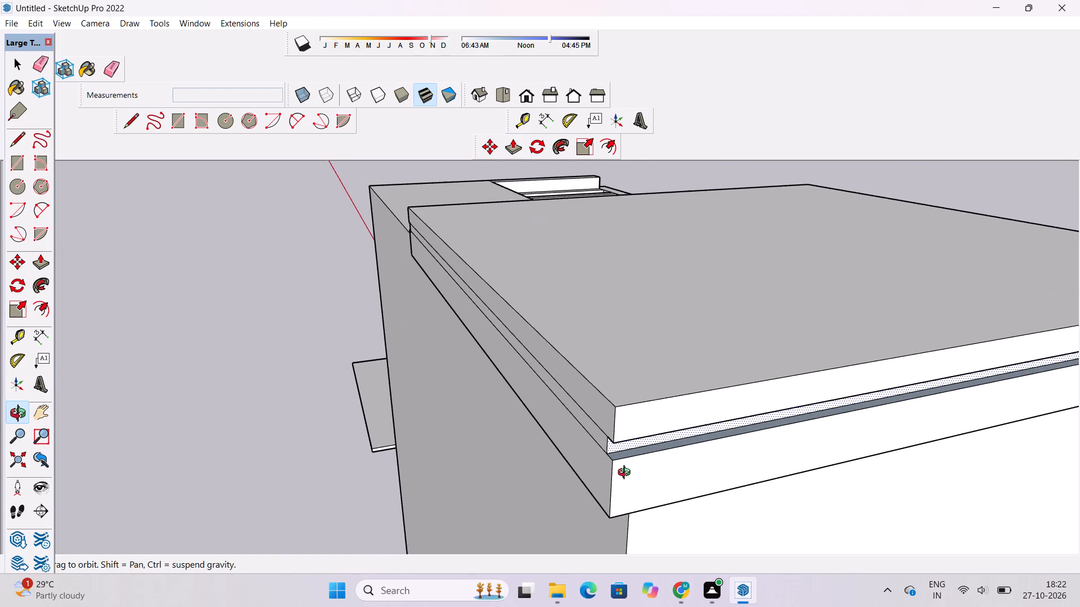
shift+drag(628, 464, 612, 472)
scroll(587, 477, up, 5)
shift+drag(611, 454, 562, 492)
drag(547, 509, 624, 473)
drag(586, 461, 566, 469)
key(p)
scroll(549, 473, up, 4)
click(551, 472)
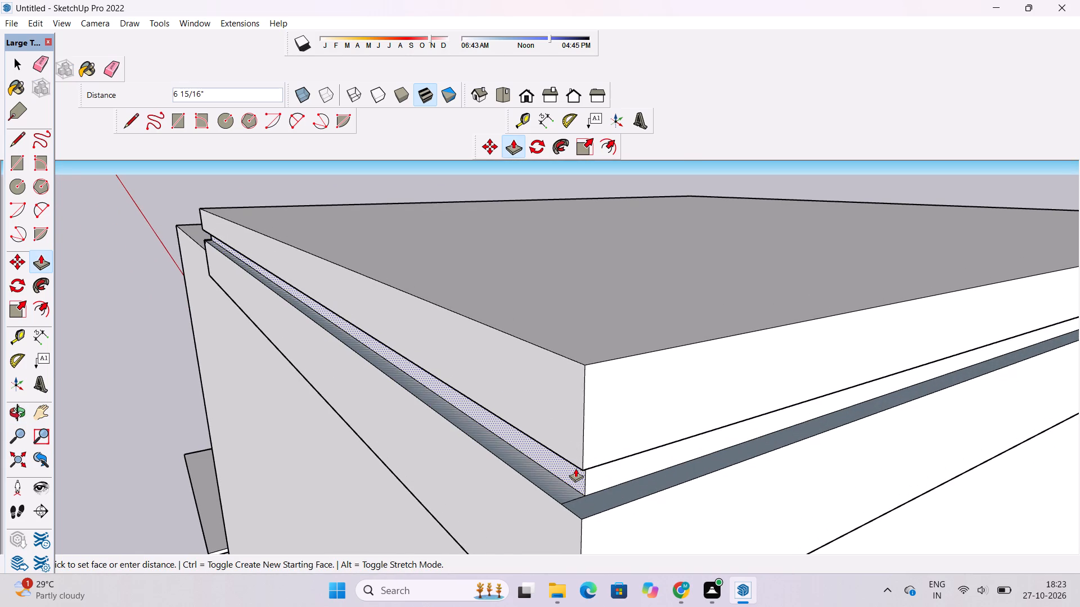
key(8)
key(shift+quotedbl)
key(Return)
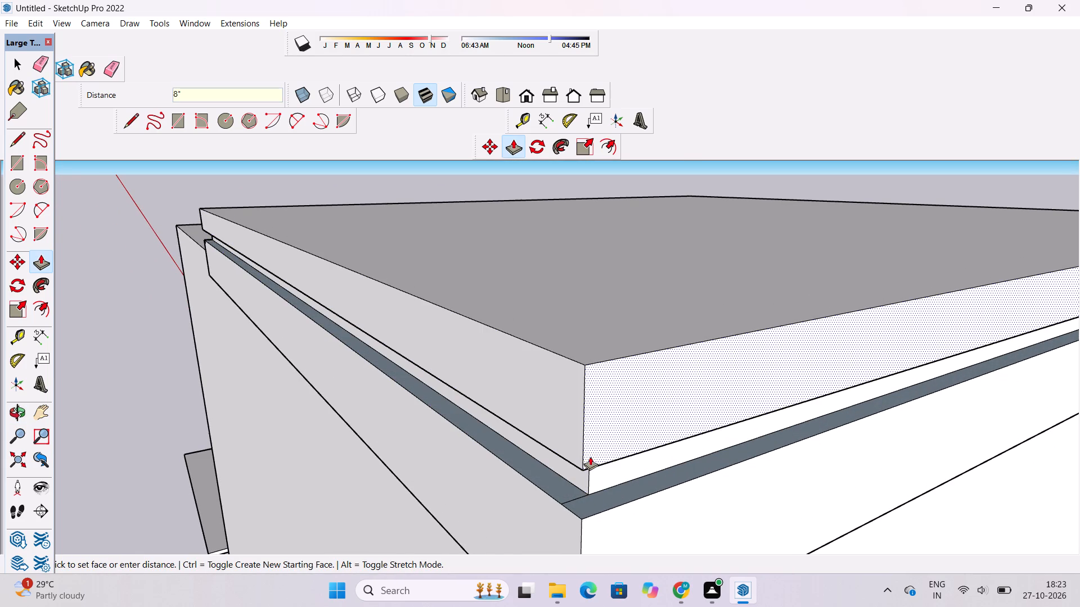
Erase the seam edge across the groove's bottom ledge at the rear and outer side corner.
key(e)
scroll(582, 502, up, 5)
drag(568, 491, 575, 515)
scroll(558, 496, down, 4)
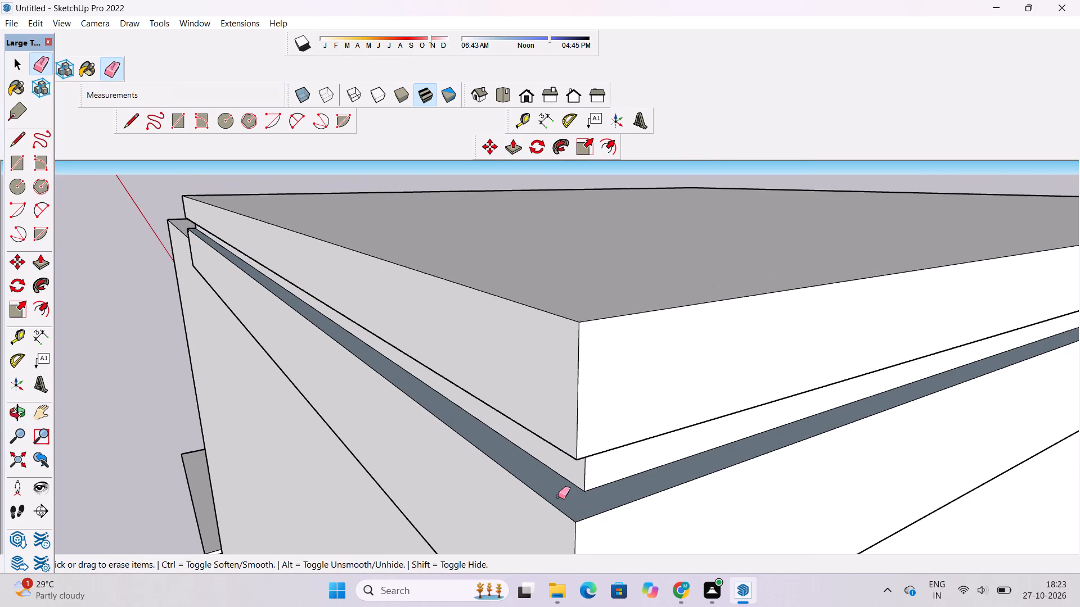
Push the merged bottom ledge of the rear and outer side groove down by about 2 5/16".
scroll(586, 492, down, 2)
key(o)
shift+drag(580, 519, 604, 433)
drag(604, 433, 584, 490)
scroll(613, 433, up, 3)
shift+click(614, 430)
key(p)
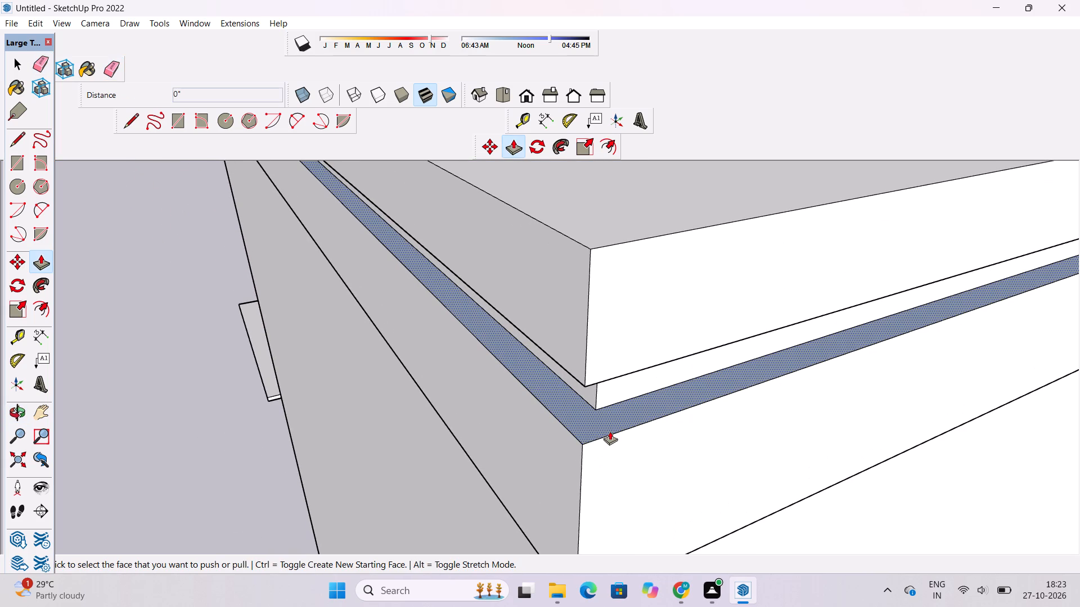
click(610, 431)
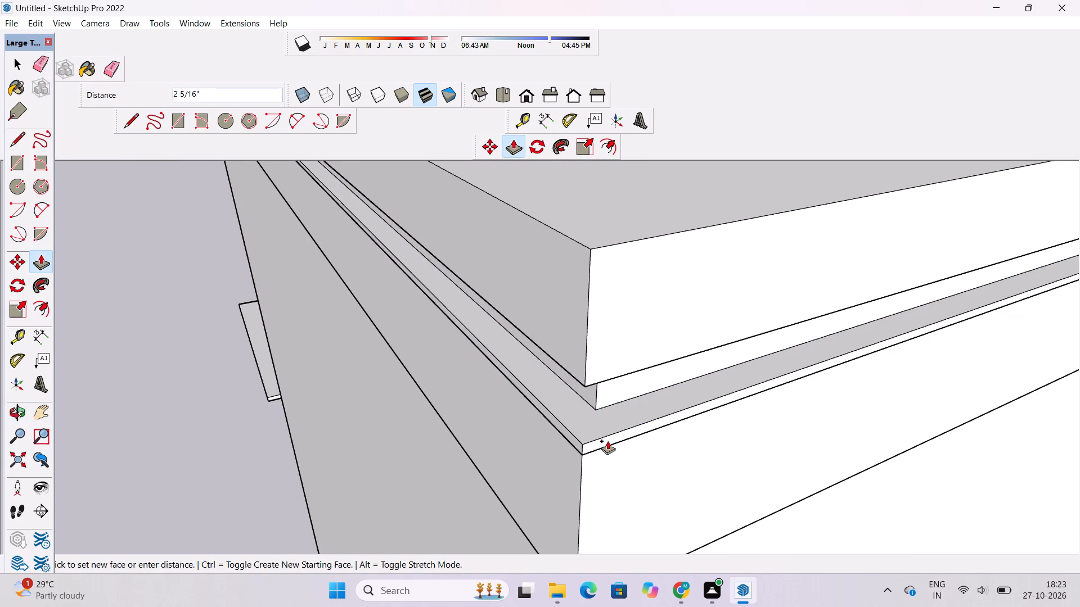
click(607, 441)
scroll(600, 445, down, 4)
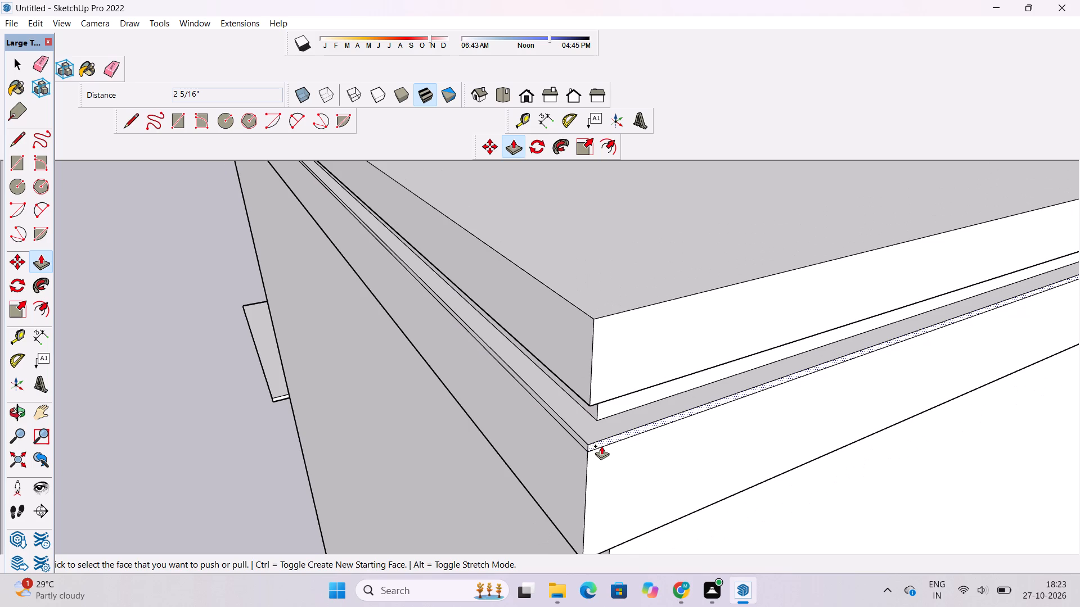
Erase the extra edge lines just below the groove on the slab's outer side and rear faces.
key(e)
scroll(575, 461, up, 8)
drag(618, 436, 618, 444)
click(588, 433)
scroll(491, 467, down, 10)
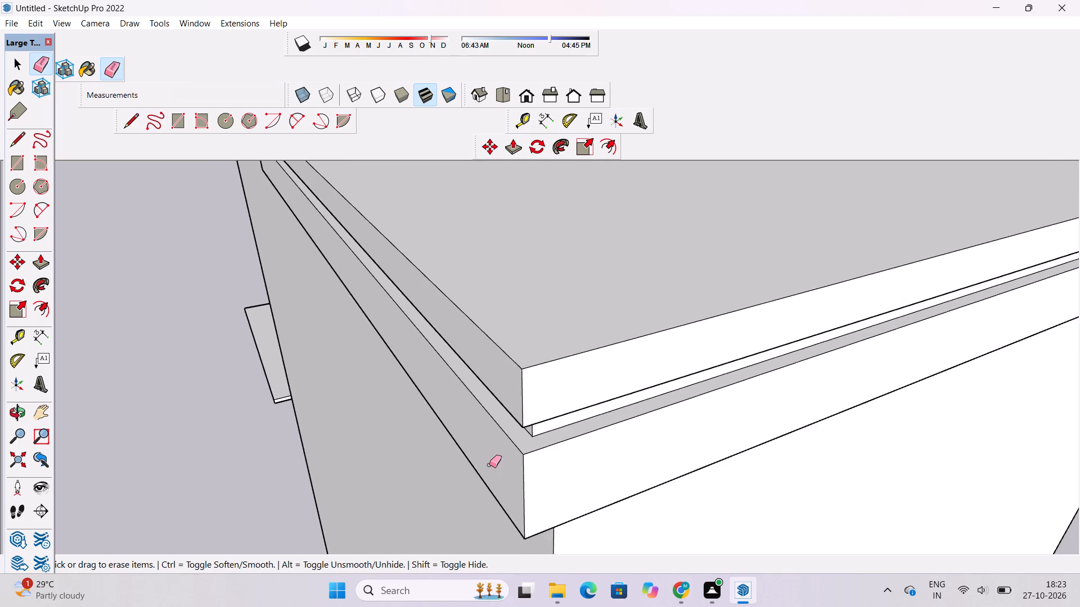
Erase the leftover short edges below the groove where the slab's rear face meets the pergola-side face.
scroll(489, 465, down, 3)
scroll(440, 465, down, 4)
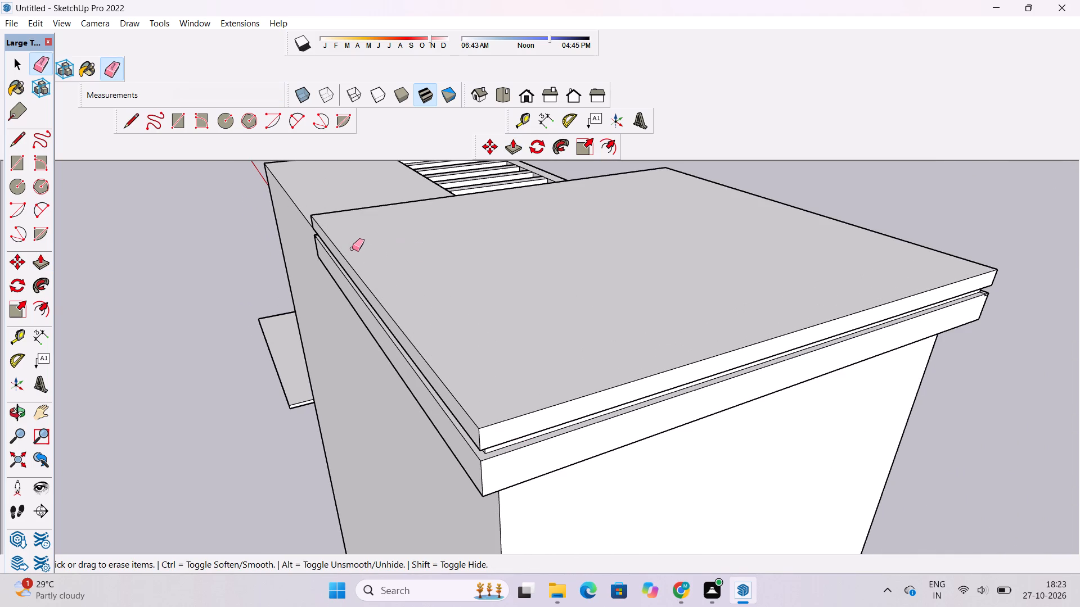
scroll(267, 194, up, 5)
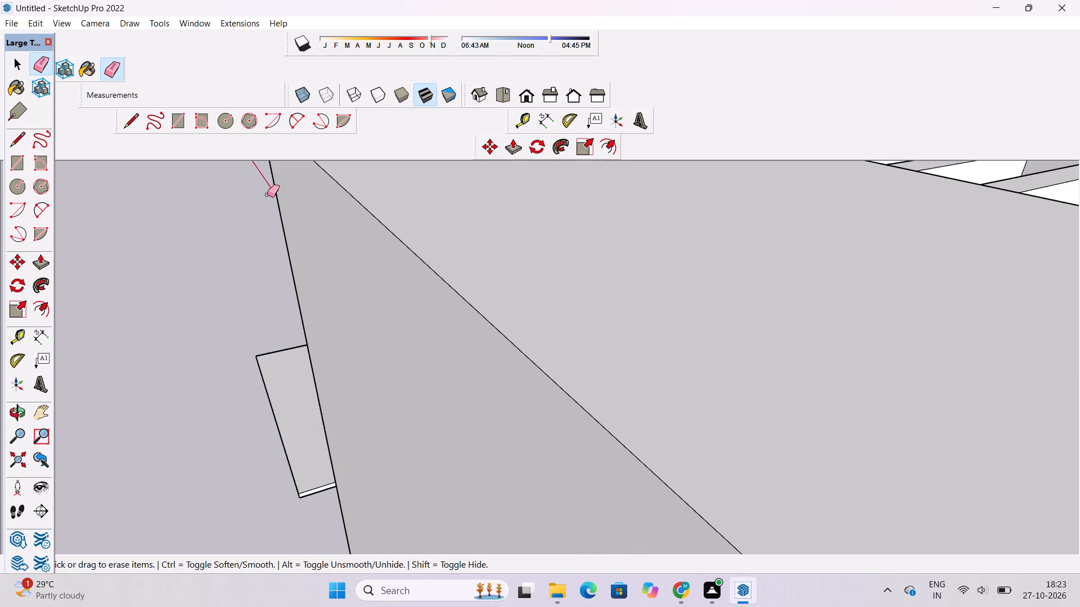
scroll(298, 206, down, 4)
scroll(361, 251, down, 15)
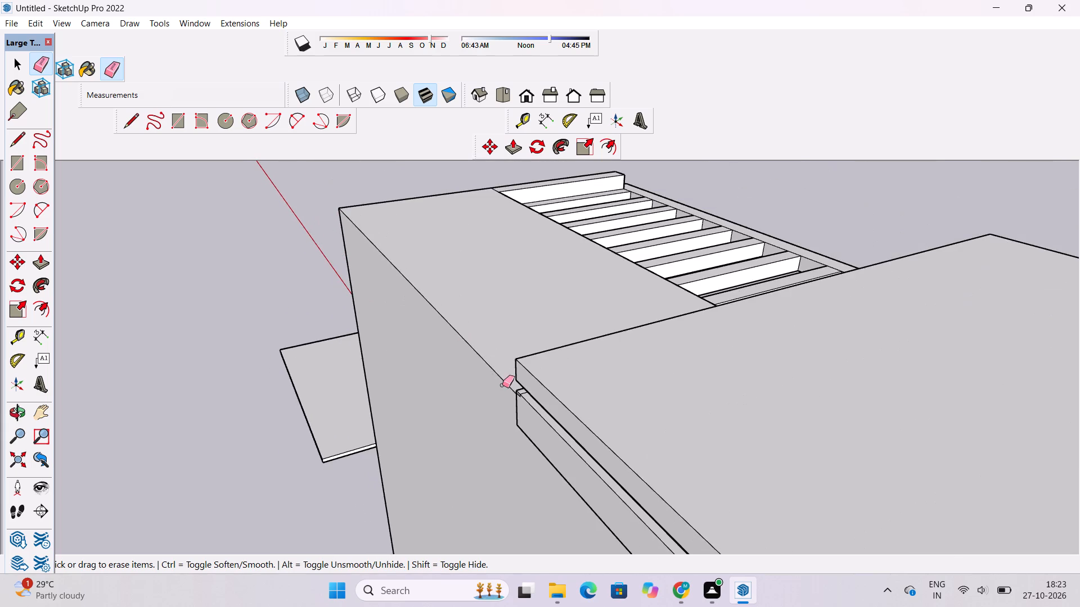
scroll(502, 385, up, 20)
scroll(502, 385, up, 2)
drag(507, 372, 514, 383)
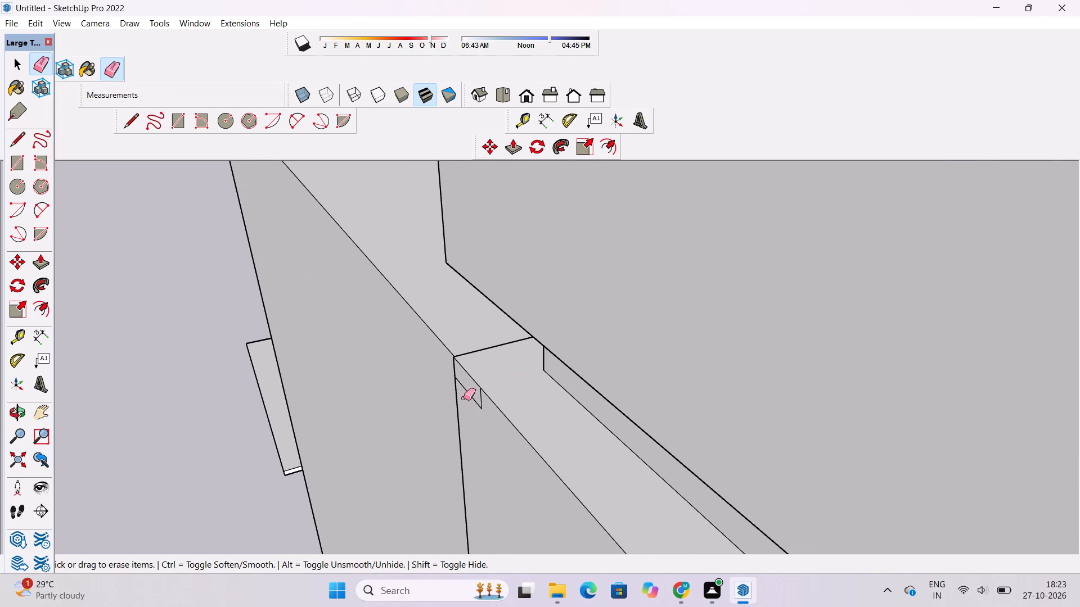
drag(466, 387, 470, 395)
scroll(481, 406, up, 5)
click(481, 398)
scroll(422, 375, down, 6)
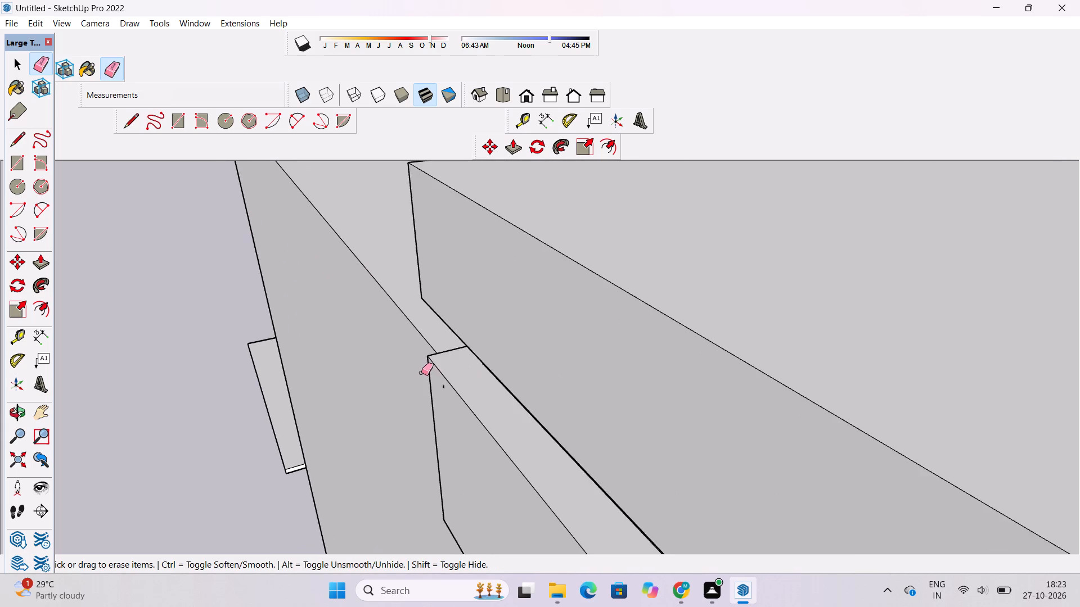
scroll(421, 373, down, 3)
scroll(423, 389, up, 15)
drag(470, 331, 464, 339)
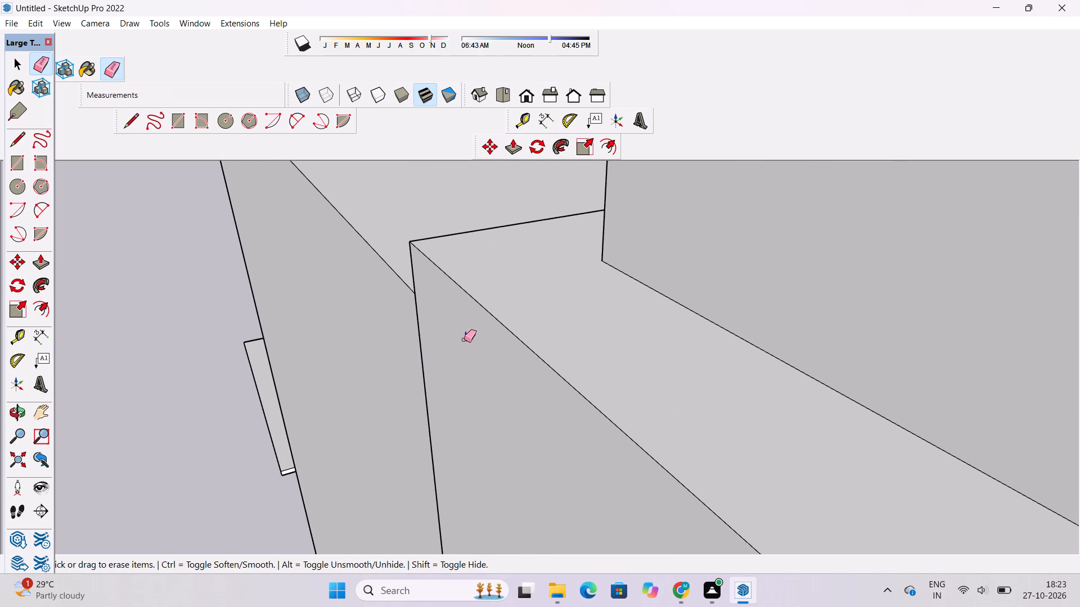
drag(464, 339, 463, 340)
click(466, 328)
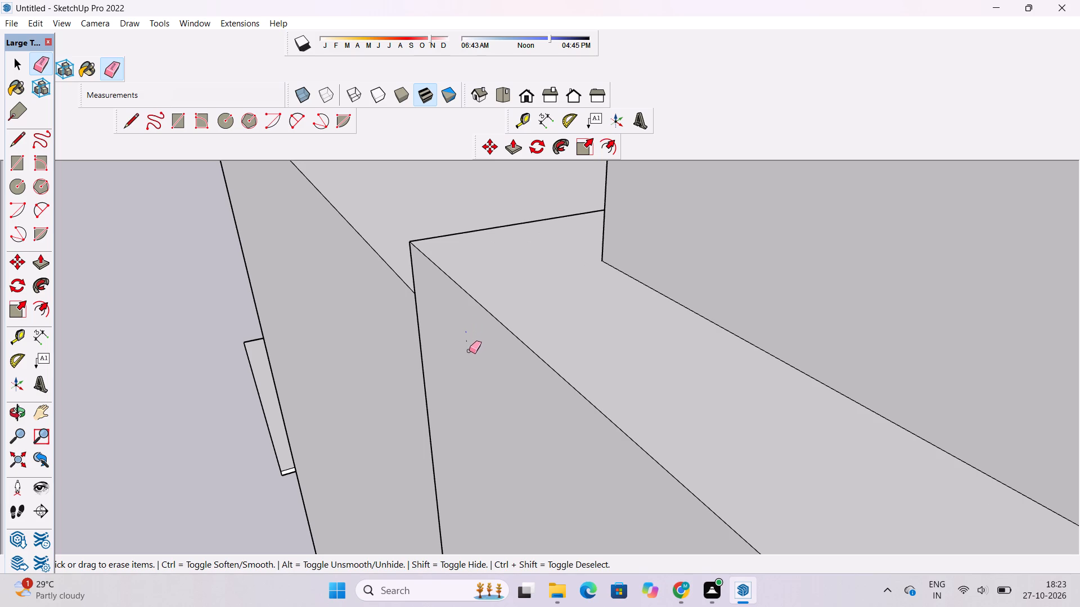
scroll(468, 329, down, 5)
Erase the extra edge line just below the groove on the slab's pergola-side face.
key(o)
scroll(488, 323, down, 13)
drag(481, 377, 872, 315)
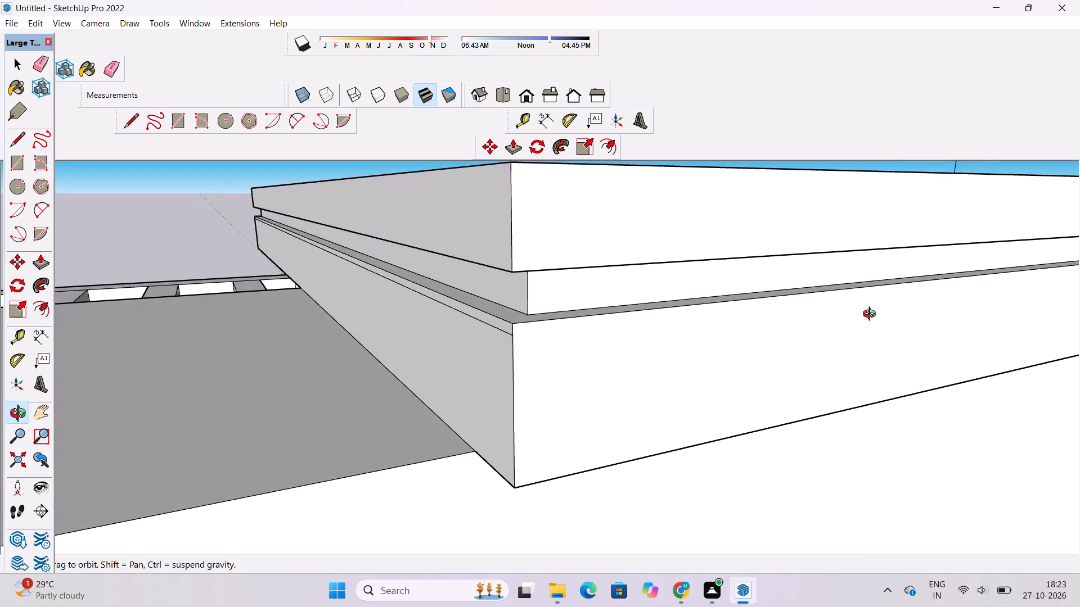
drag(872, 315, 862, 320)
shift+drag(478, 368, 490, 405)
drag(458, 409, 604, 378)
drag(514, 383, 694, 383)
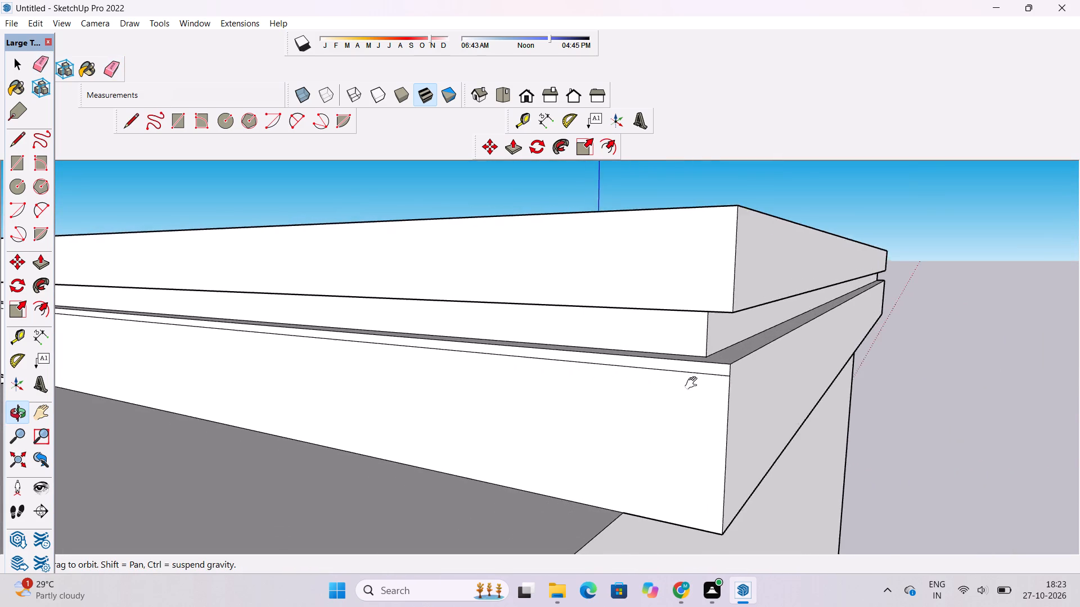
drag(694, 383, 672, 389)
key(e)
scroll(660, 380, up, 3)
click(668, 370)
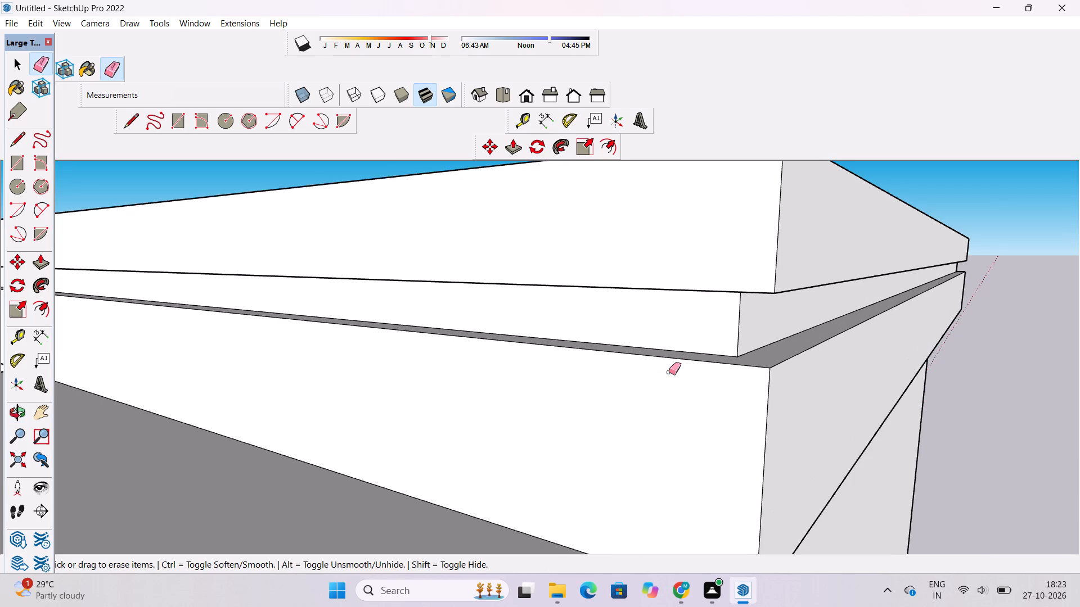
Erase the extra edge line just below the groove on the roof slab's front face.
scroll(693, 366, down, 11)
key(o)
drag(829, 358, 720, 365)
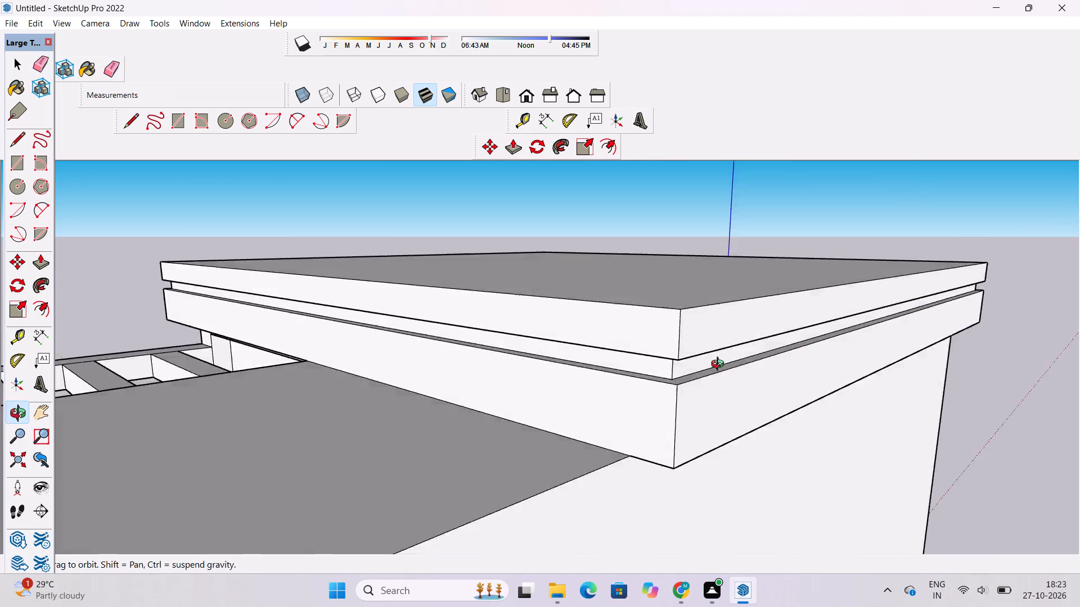
drag(720, 365, 476, 339)
scroll(476, 339, down, 5)
shift+drag(616, 420, 454, 338)
scroll(454, 336, down, 5)
drag(832, 341, 654, 379)
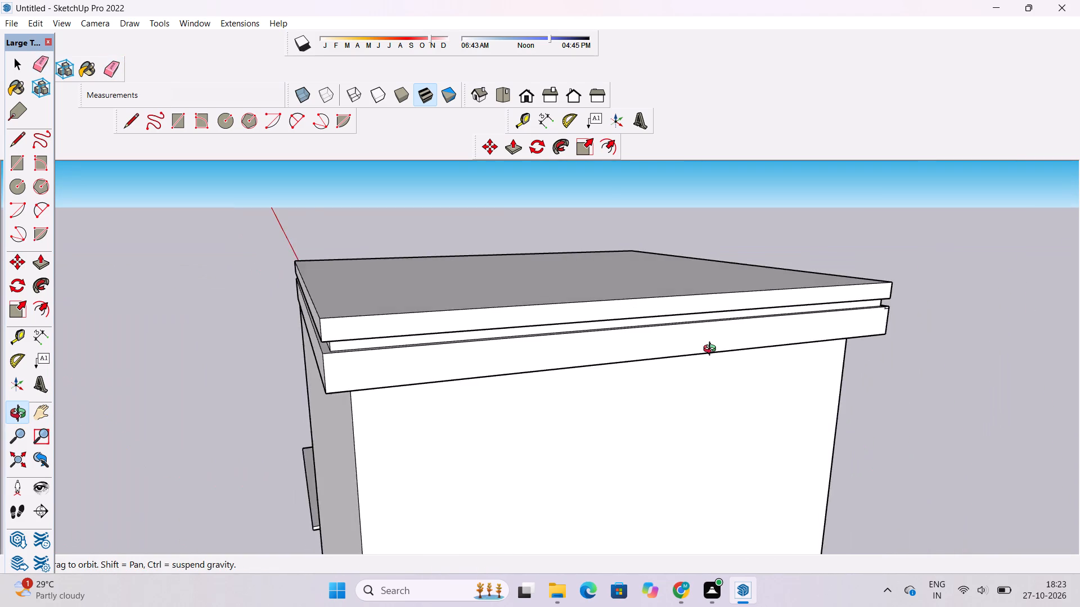
scroll(712, 350, up, 2)
shift+drag(941, 328, 867, 352)
drag(918, 355, 721, 381)
scroll(841, 430, up, 4)
shift+drag(932, 430, 845, 432)
drag(844, 433, 719, 430)
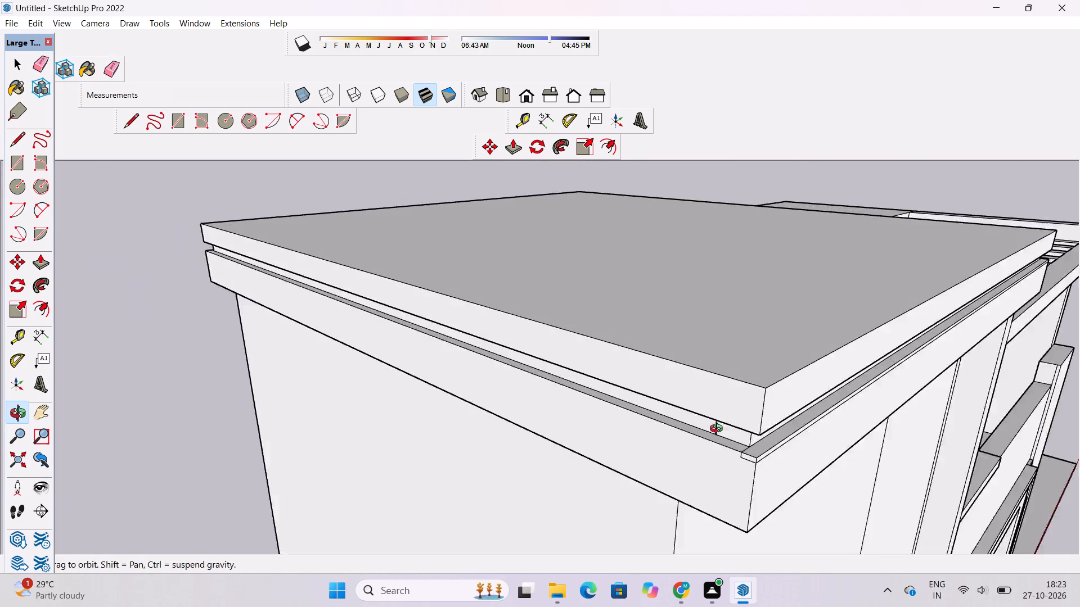
drag(719, 430, 688, 425)
scroll(784, 484, up, 3)
shift+drag(757, 480, 672, 423)
drag(658, 428, 761, 449)
key(e)
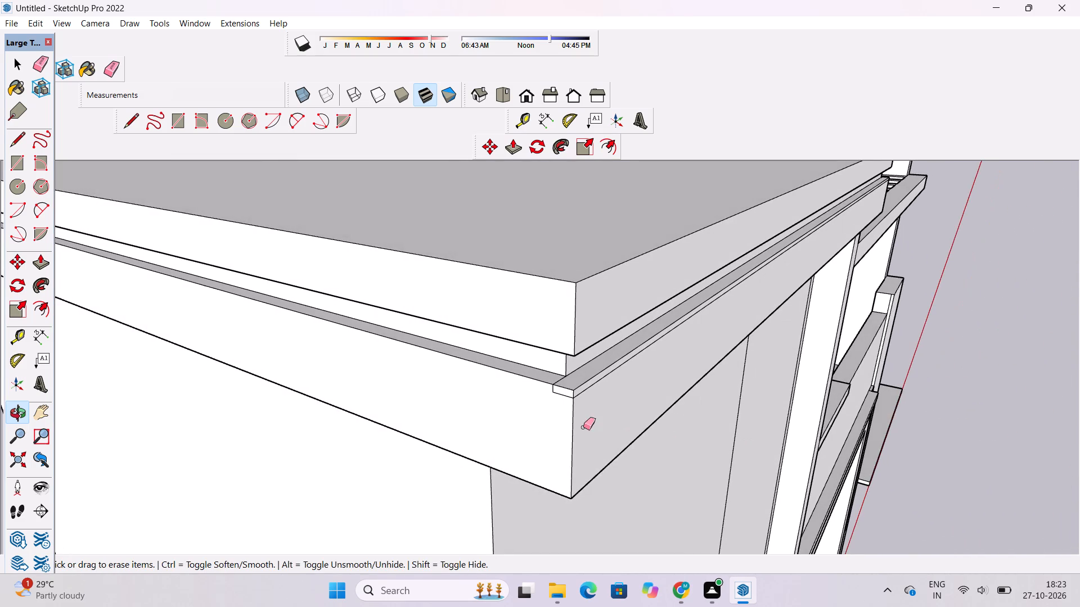
scroll(572, 413, up, 5)
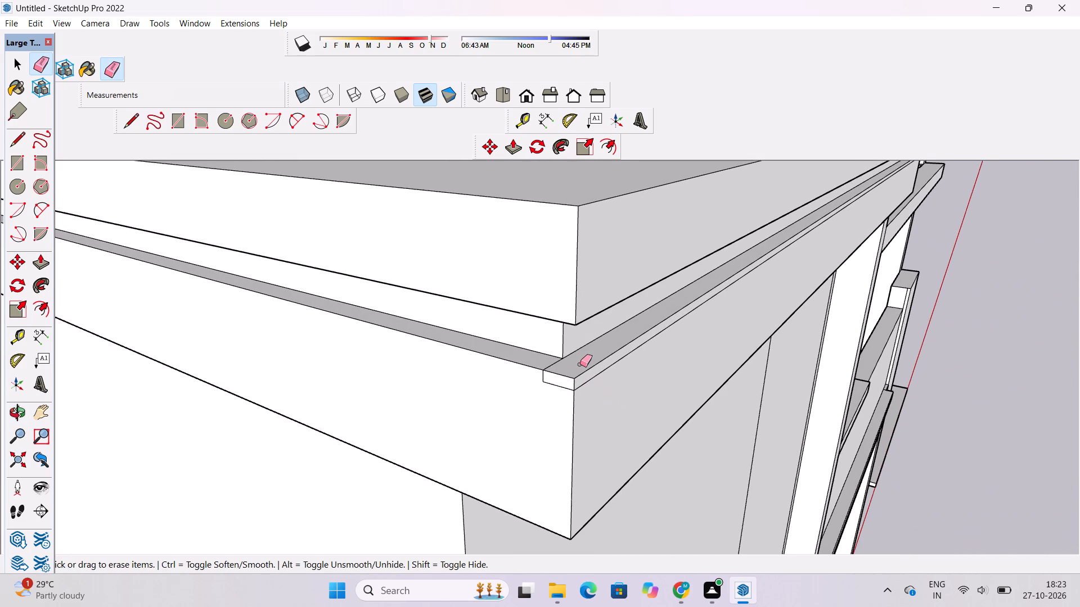
scroll(602, 392, up, 4)
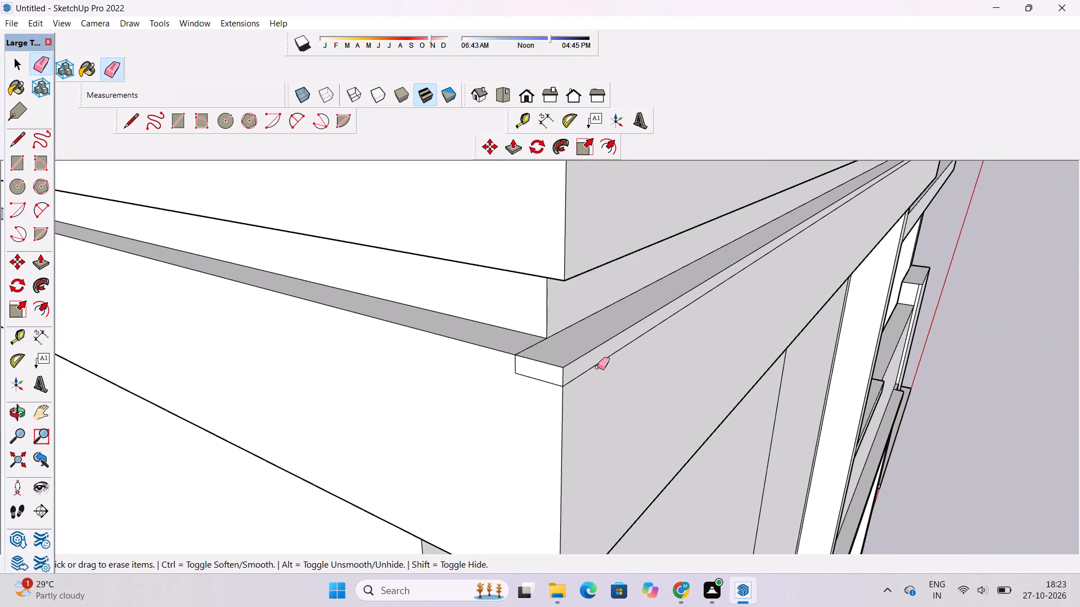
click(603, 356)
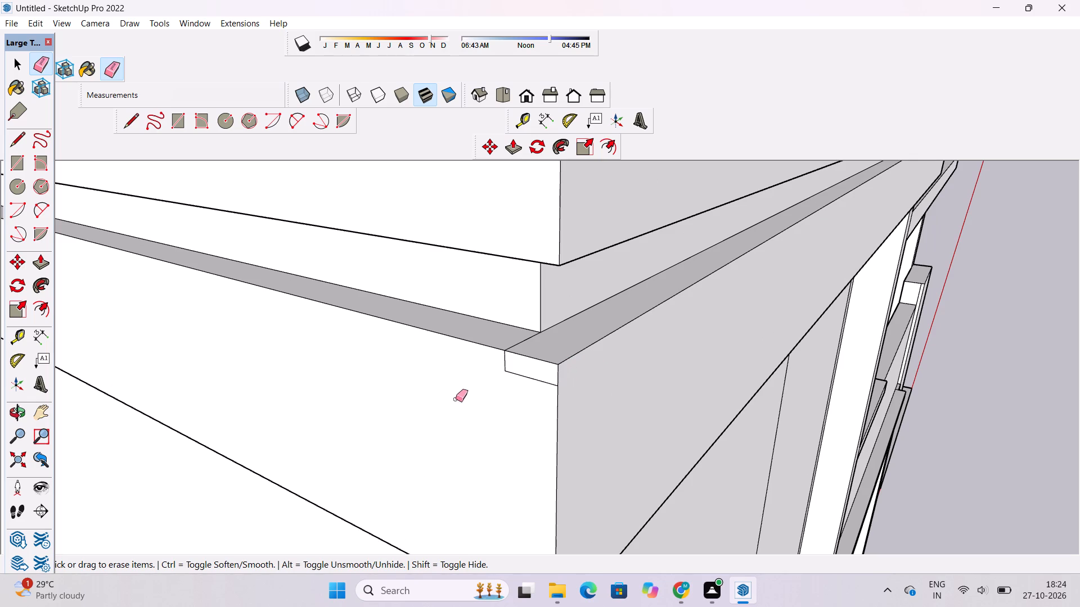
Erase the leftover short edges below the groove on the slab's outer side face, at the front corner.
scroll(507, 362, up, 5)
drag(515, 328, 520, 344)
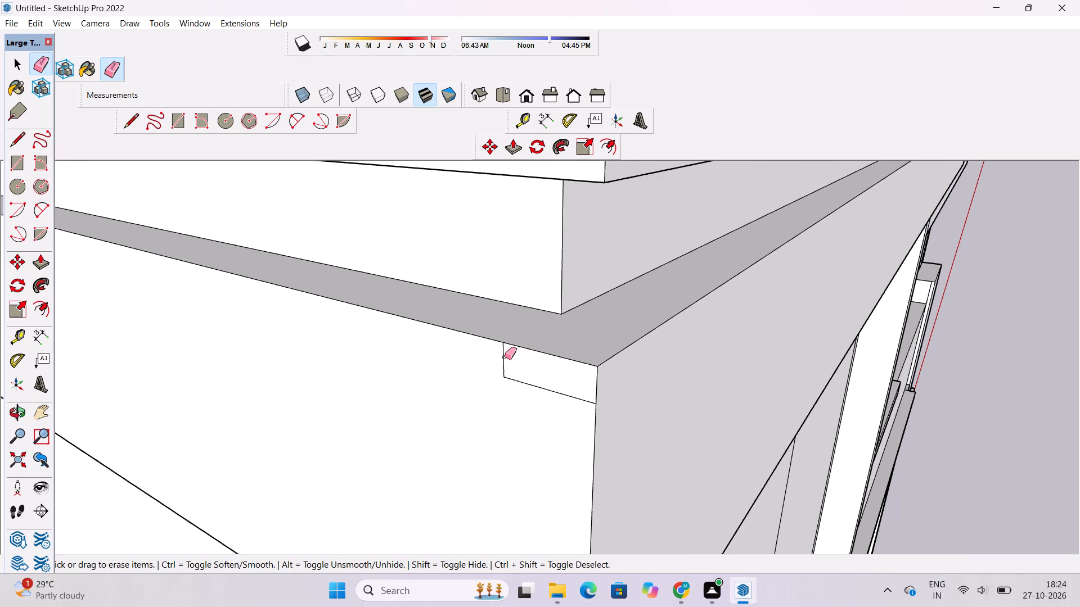
click(505, 357)
drag(515, 372, 516, 379)
drag(511, 371, 505, 370)
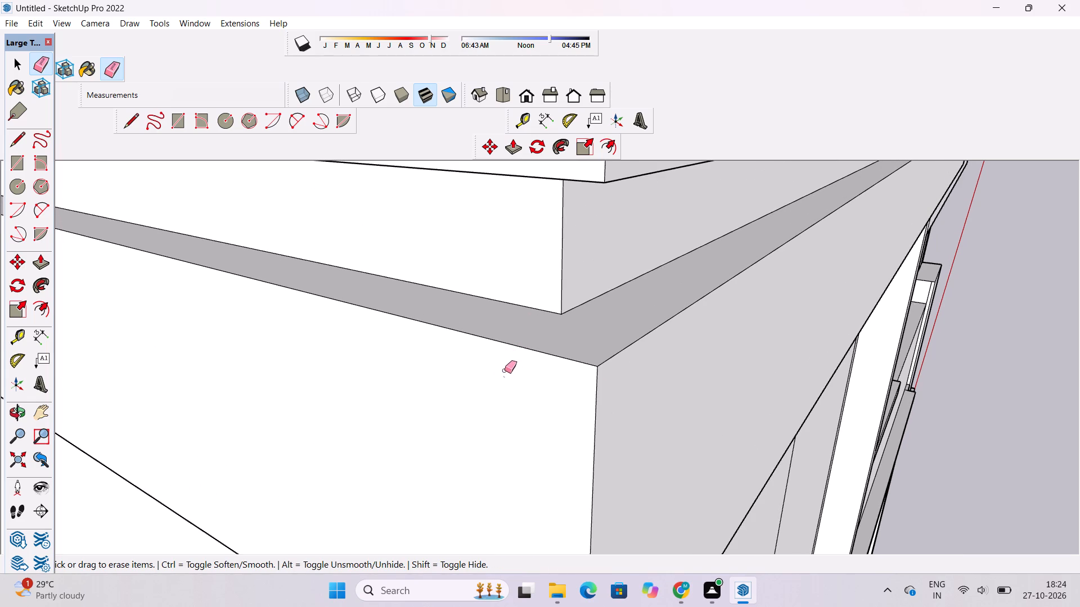
Inspect the cleaned groove along the roof slab's front face and around its pergola-side corner.
key(o)
scroll(620, 419, down, 11)
drag(847, 417, 744, 420)
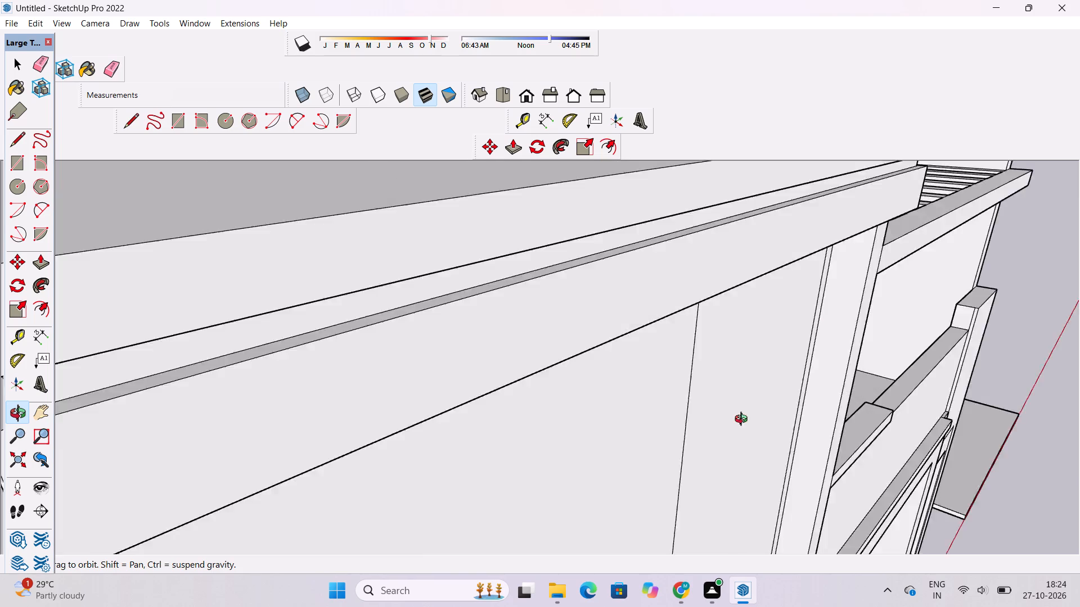
drag(744, 420, 742, 420)
scroll(771, 398, down, 5)
drag(910, 374, 574, 325)
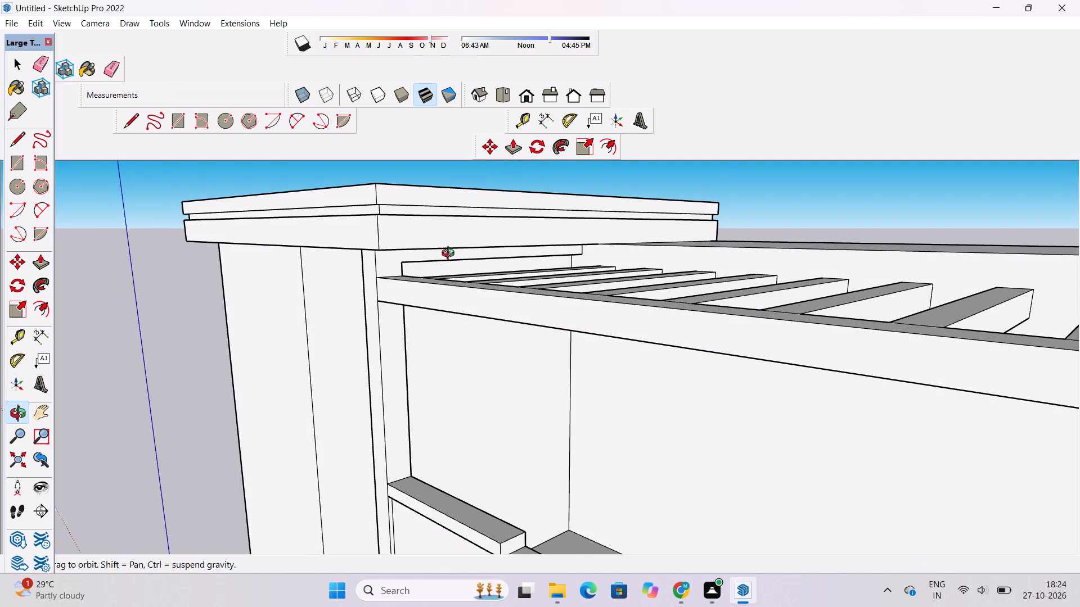
shift+drag(451, 255, 469, 278)
drag(492, 290, 613, 327)
scroll(633, 309, down, 3)
shift+drag(552, 416, 604, 372)
drag(656, 376, 710, 375)
scroll(710, 373, down, 4)
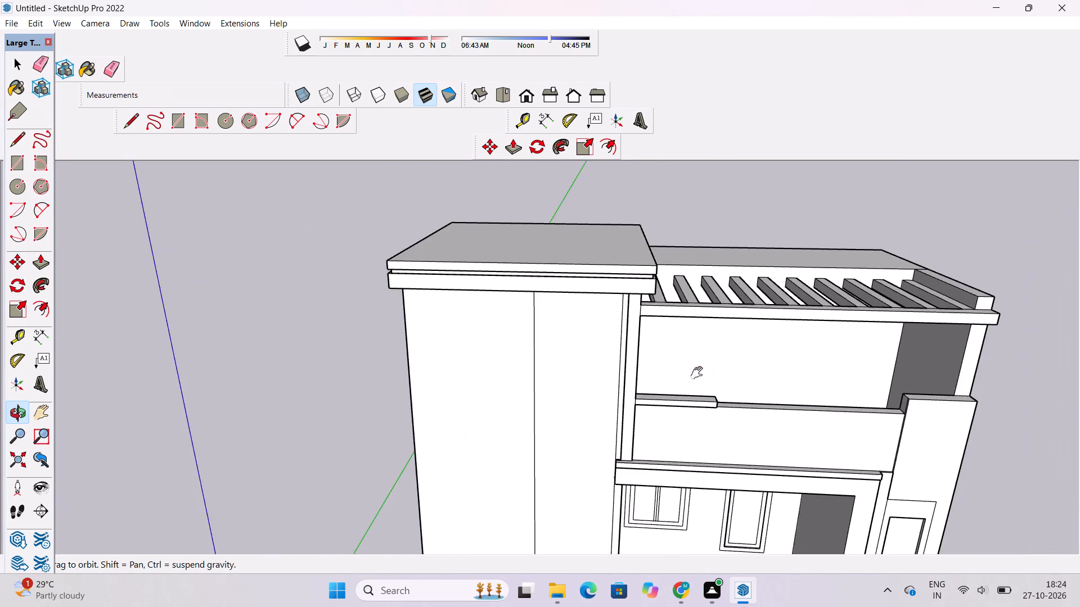
shift+drag(649, 373, 627, 373)
drag(624, 373, 647, 405)
scroll(609, 340, up, 2)
shift+drag(606, 340, 574, 386)
drag(575, 389, 629, 436)
scroll(618, 325, up, 9)
shift+drag(620, 368, 620, 377)
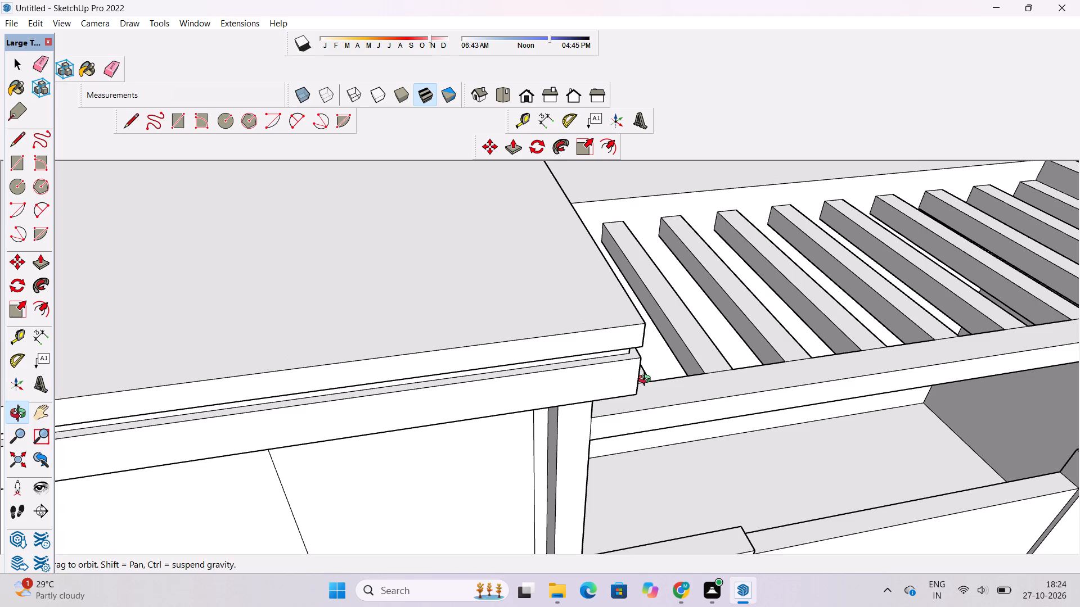
drag(647, 381, 647, 390)
scroll(634, 392, down, 1)
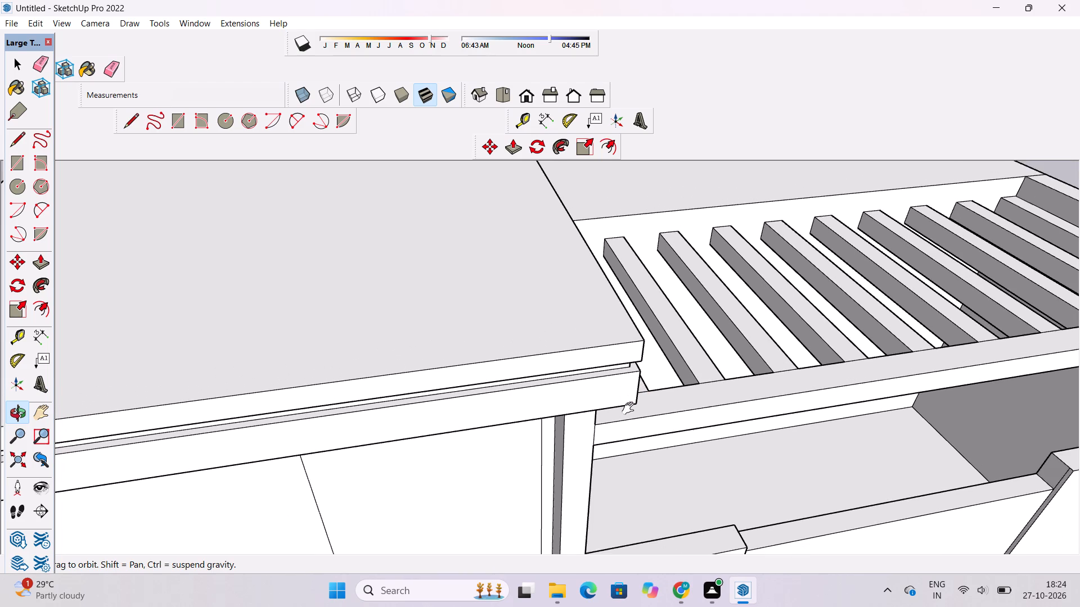
shift+drag(631, 409, 622, 396)
drag(613, 406, 585, 350)
scroll(584, 338, down, 3)
shift+drag(618, 378, 620, 385)
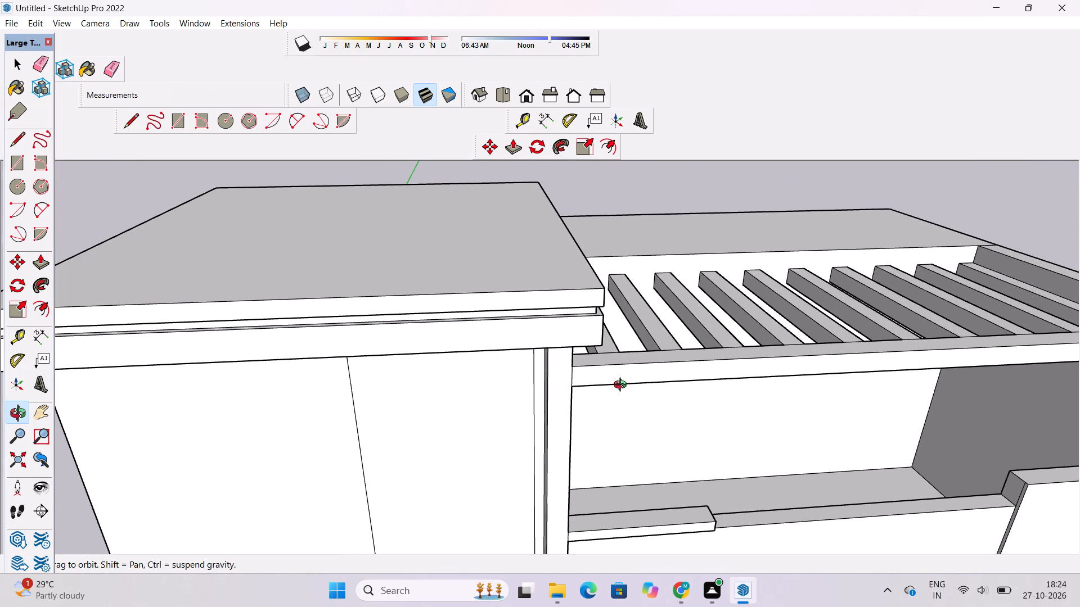
drag(623, 386, 516, 393)
scroll(533, 330, up, 3)
shift+drag(541, 324, 595, 371)
drag(596, 372, 551, 357)
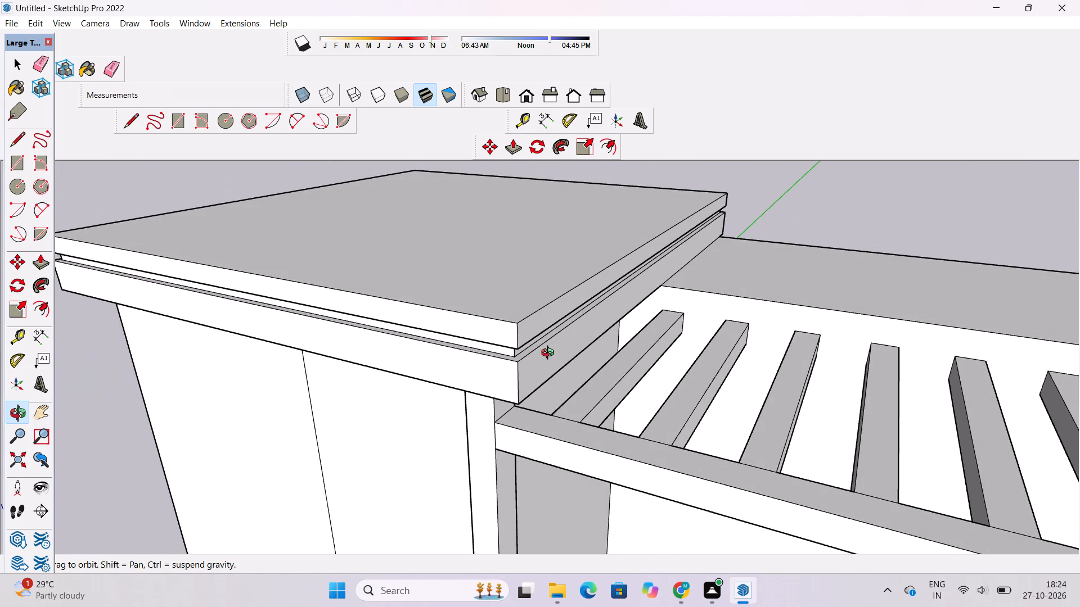
shift+drag(550, 354, 553, 361)
drag(551, 378, 554, 345)
scroll(508, 343, up, 3)
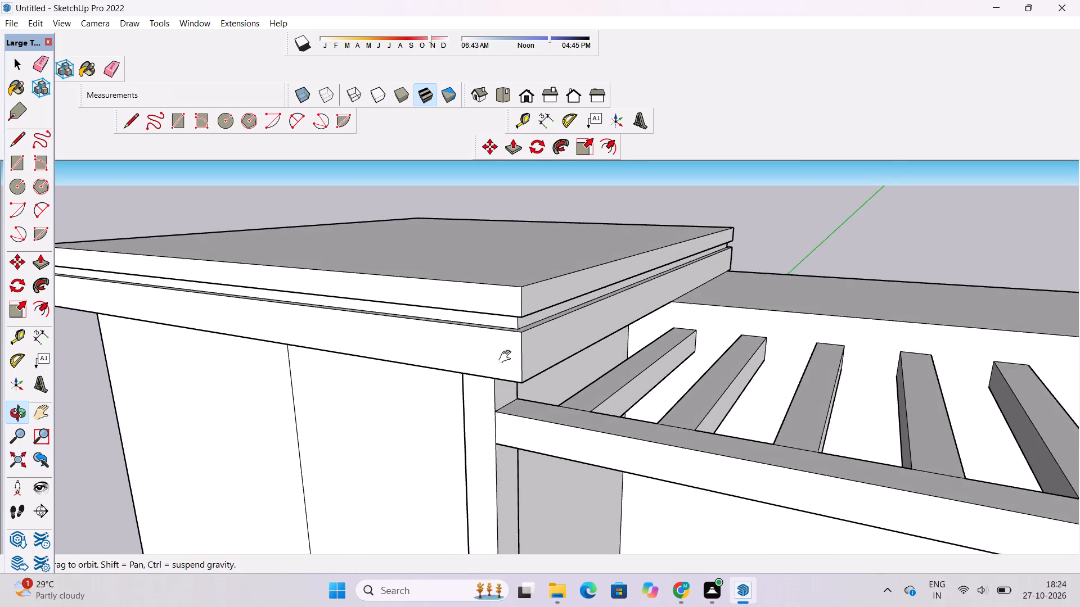
shift+drag(507, 359, 510, 338)
drag(510, 337, 571, 357)
drag(569, 354, 565, 348)
scroll(537, 324, down, 4)
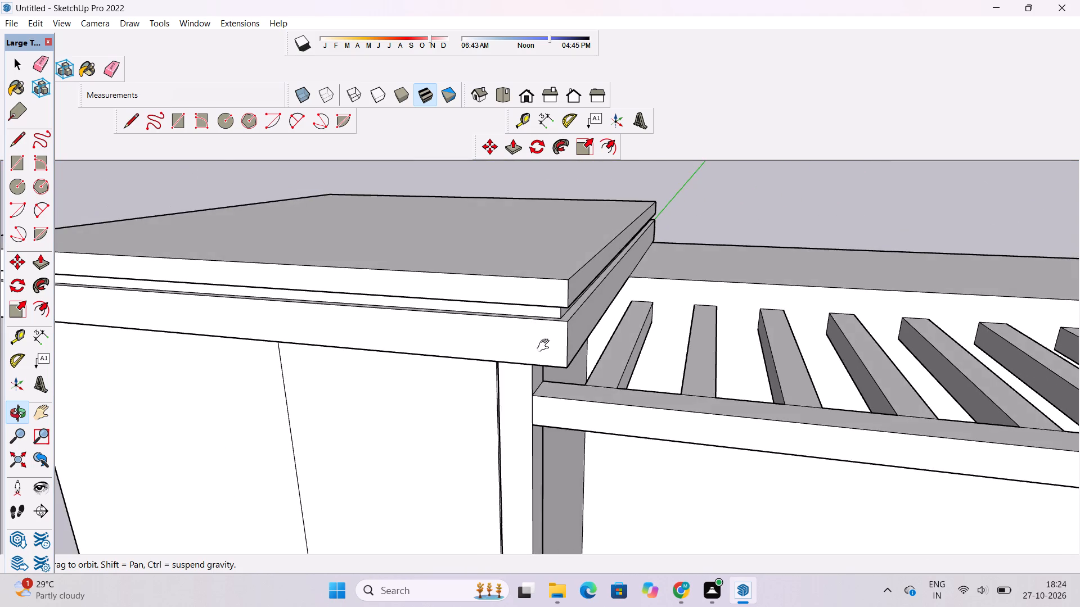
Examine the front facade from the roof slab down to the ground floor.
shift+drag(609, 413, 493, 269)
shift+scroll(492, 268, down, 5)
drag(463, 378, 531, 359)
scroll(531, 330, down, 4)
shift+drag(508, 403, 520, 320)
drag(460, 378, 526, 419)
scroll(521, 405, up, 3)
shift+drag(526, 439, 522, 400)
drag(520, 415, 467, 375)
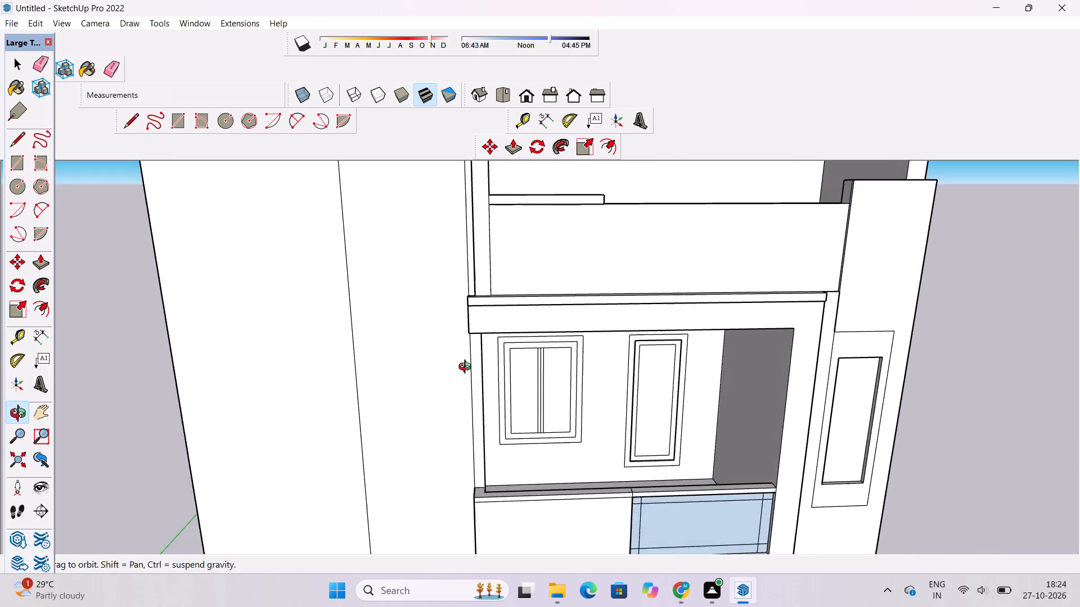
scroll(468, 367, down, 4)
shift+drag(487, 380, 500, 392)
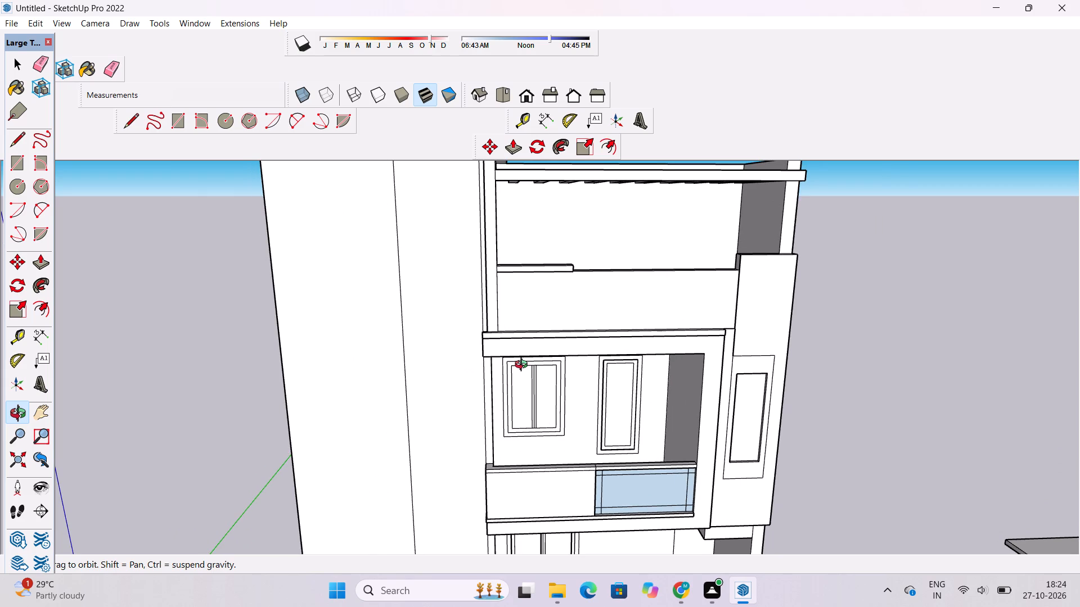
scroll(523, 366, down, 9)
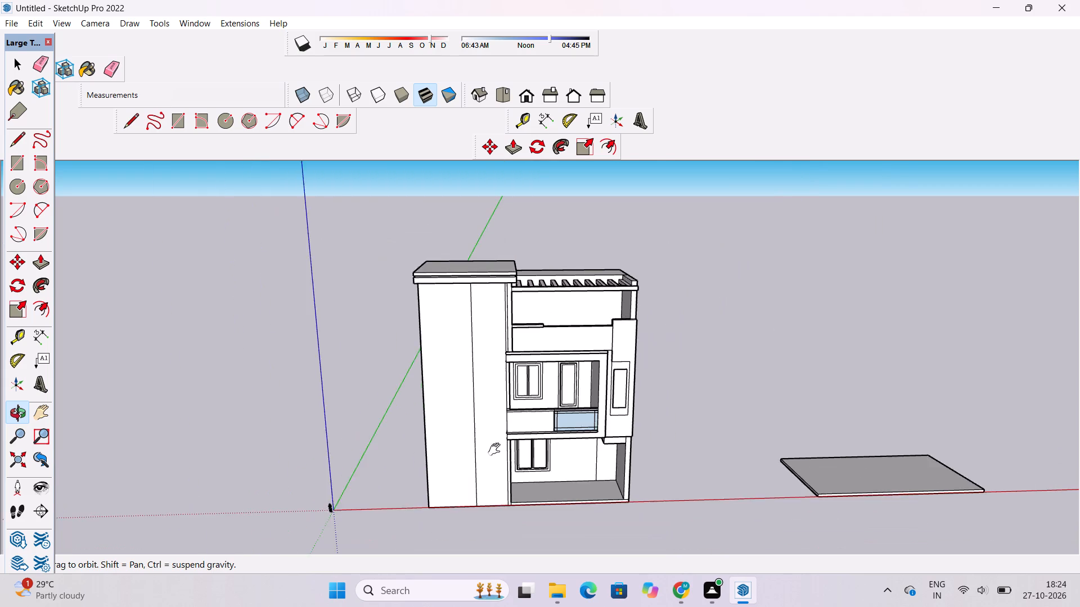
Place a horizontal guide 69' above the tall block's front base edge, level with the top of the balcony parapet.
shift+drag(497, 450, 517, 402)
scroll(518, 401, up, 1)
shift+drag(515, 411, 522, 363)
drag(524, 359, 527, 383)
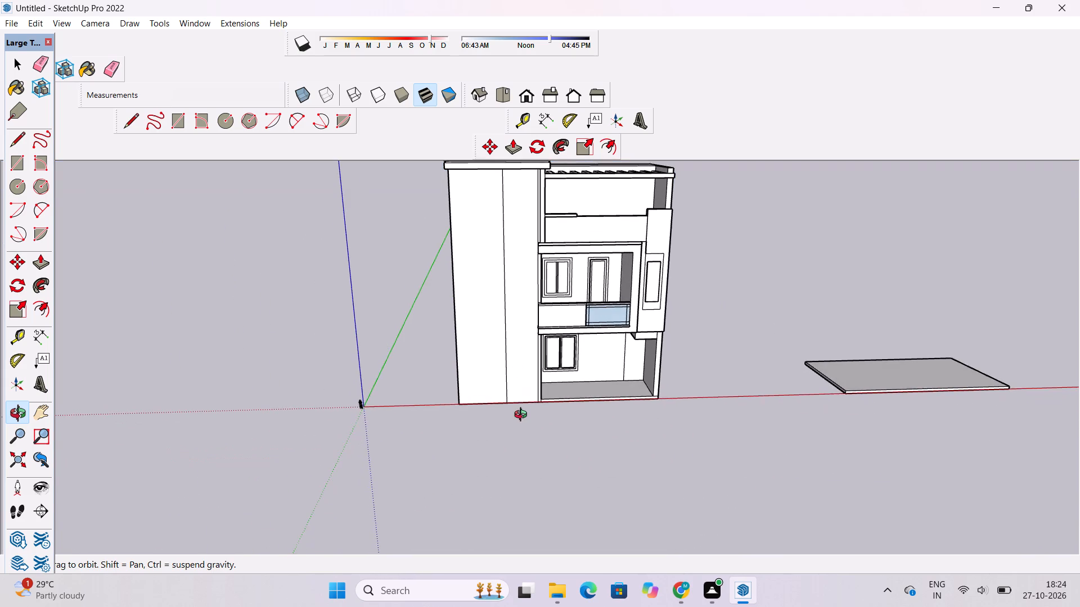
scroll(523, 416, up, 3)
shift+drag(524, 414, 577, 490)
shift+drag(577, 490, 668, 478)
scroll(608, 428, up, 3)
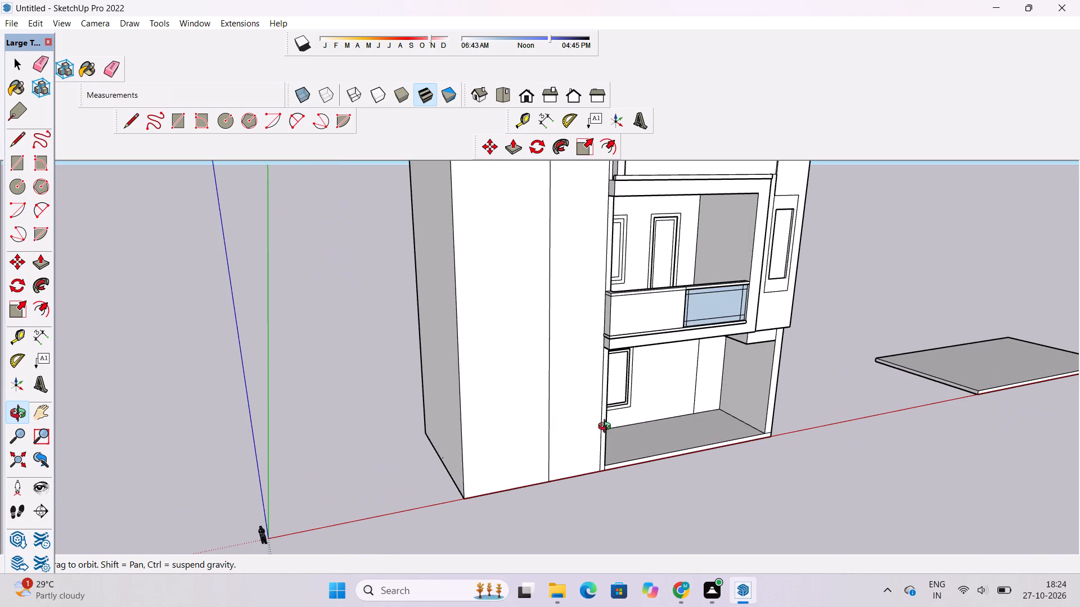
key(t)
scroll(576, 486, up, 5)
click(572, 471)
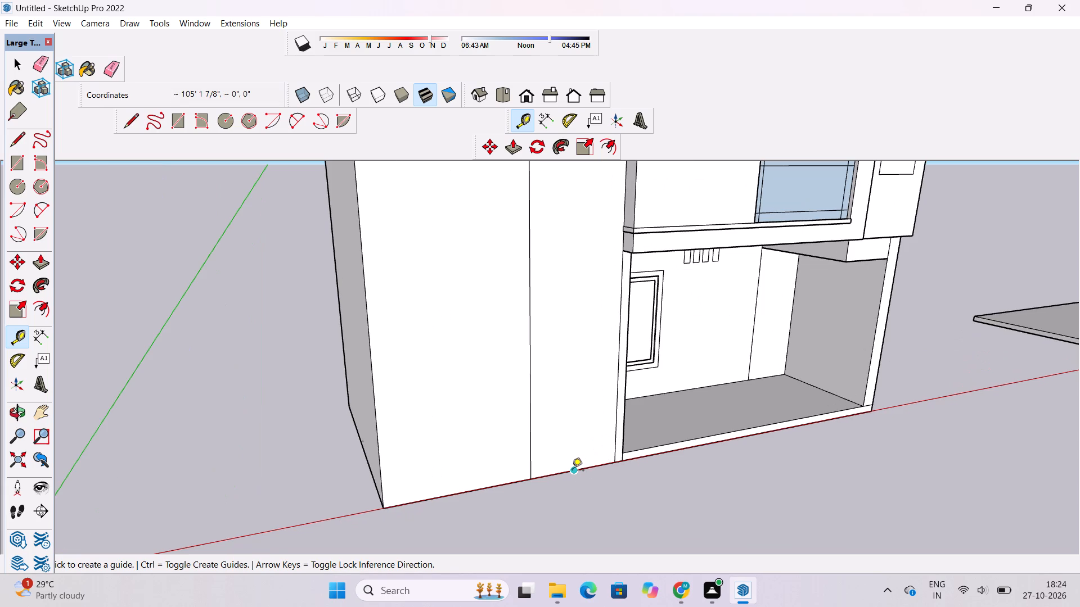
scroll(572, 471, down, 7)
scroll(574, 337, up, 6)
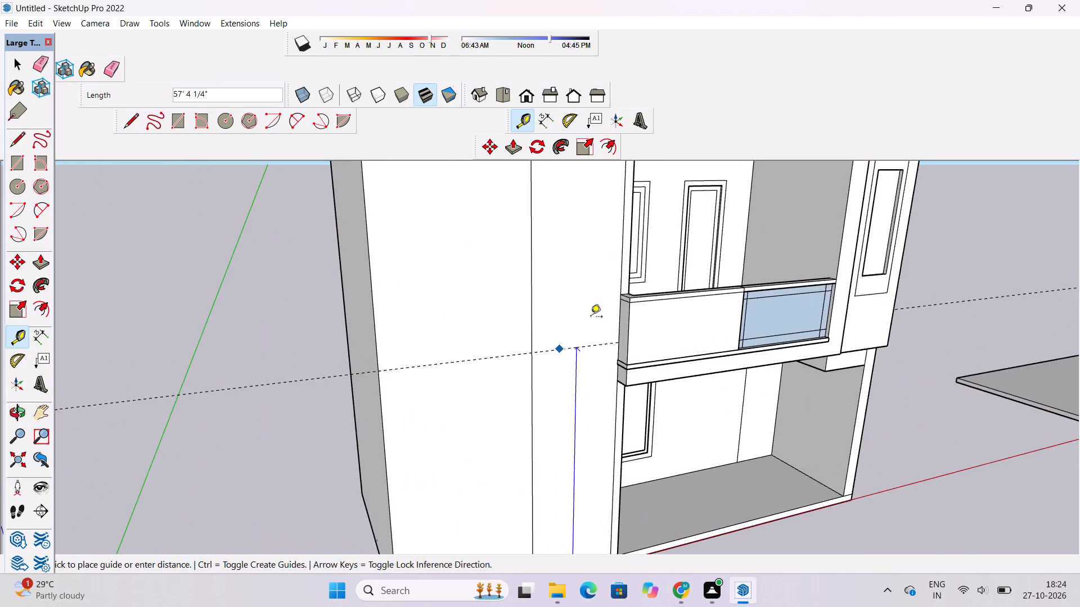
scroll(600, 307, up, 4)
click(631, 289)
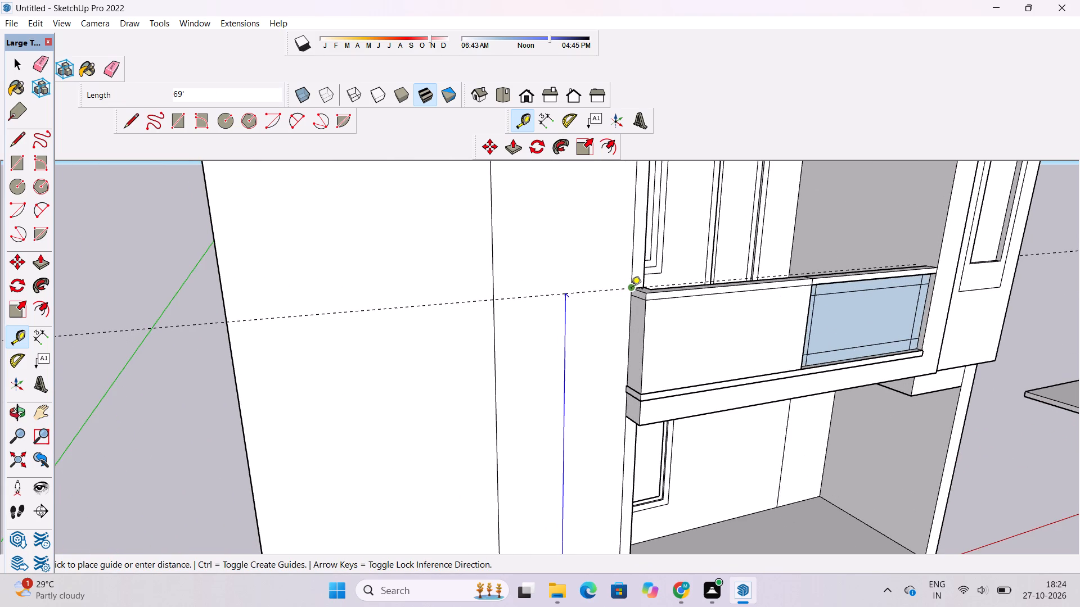
Draw a line about 21' long along the guide, from the parapet's top corner to the tall block's vertical dividing line.
key(l)
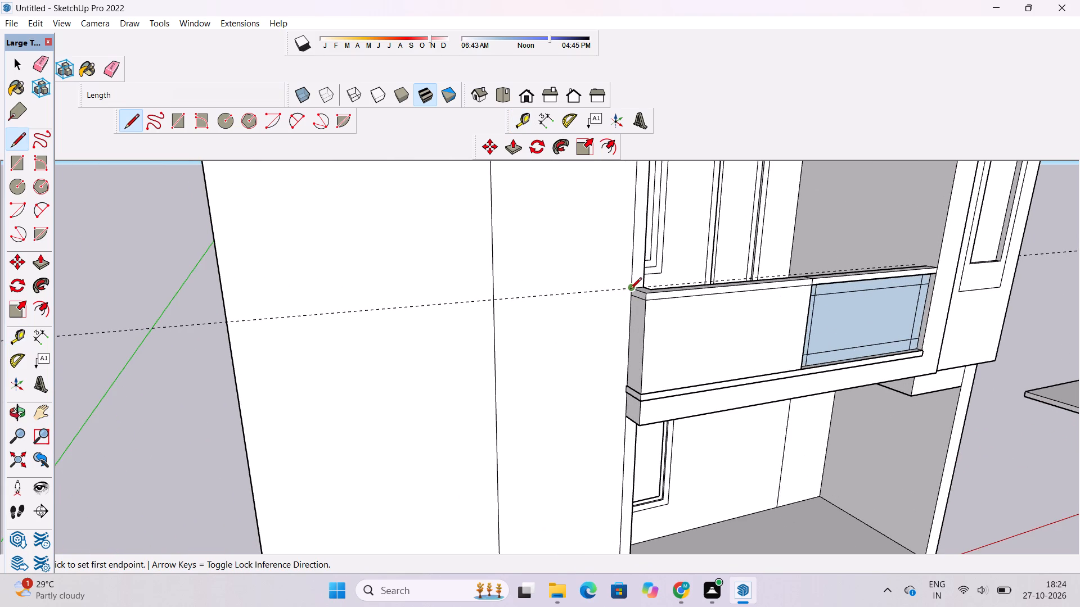
click(631, 289)
click(492, 300)
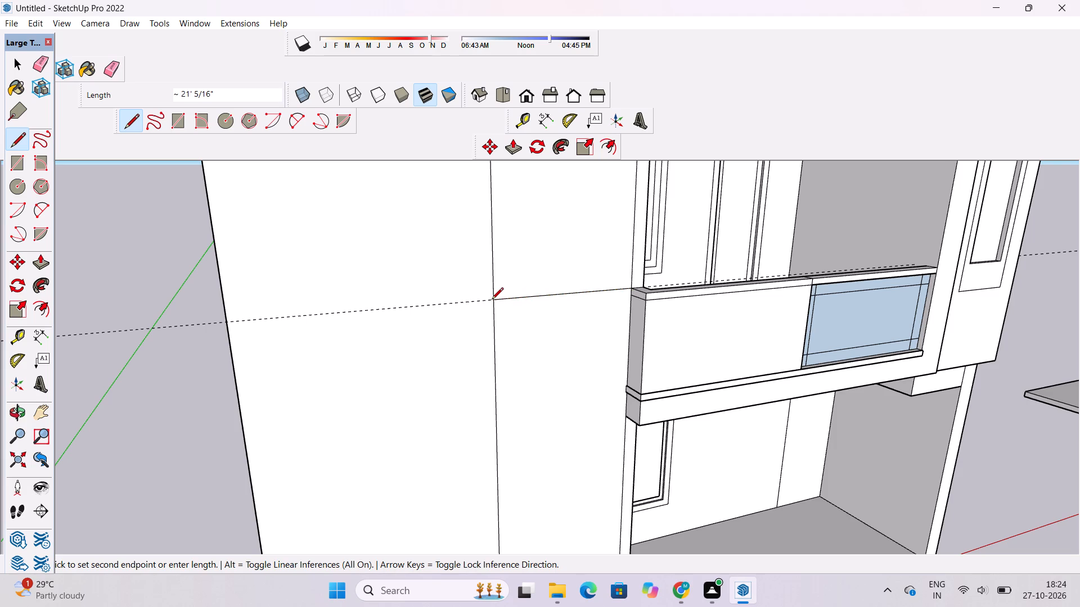
Erase the horizontal guide on the tall block's front face.
key(o)
scroll(532, 298, down, 2)
key(e)
drag(471, 294, 469, 315)
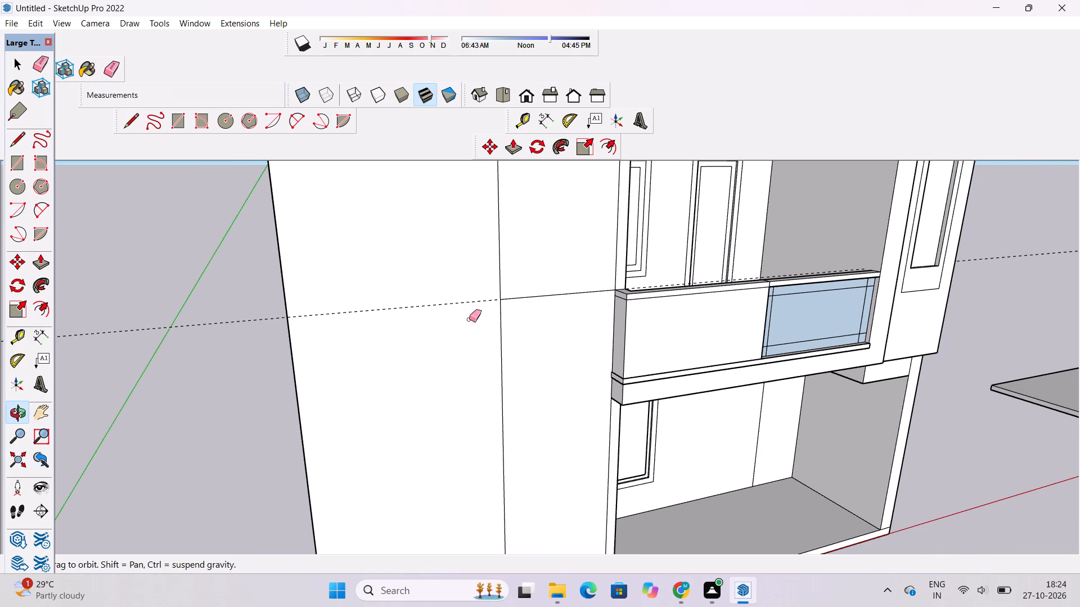
drag(469, 286, 472, 304)
Examine the tall block's divided front face and the whole building from several angles.
key(o)
scroll(596, 290, down, 5)
drag(717, 318, 646, 337)
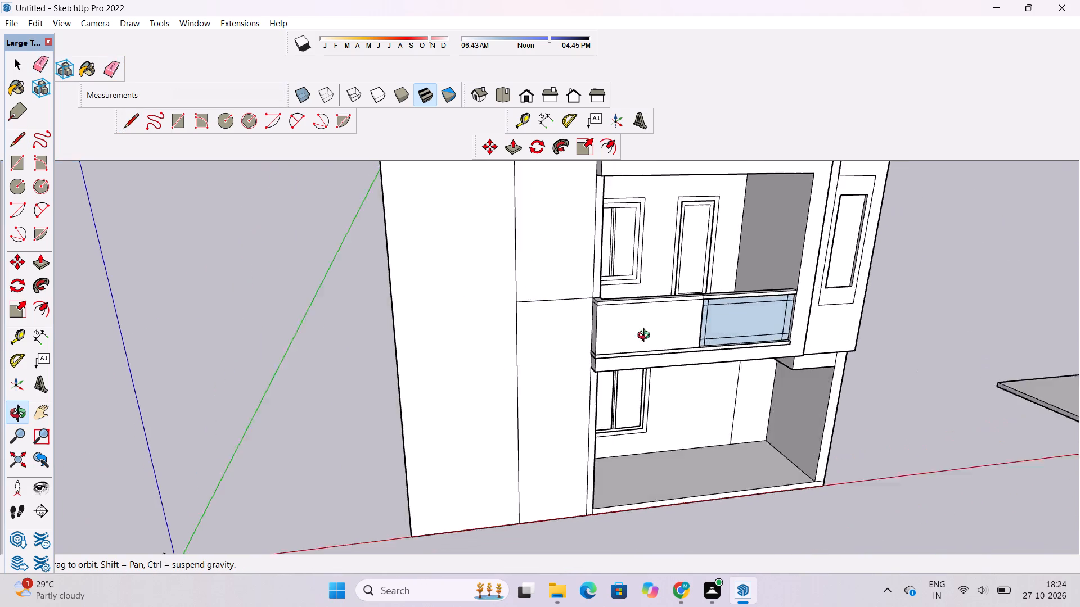
drag(646, 337, 547, 343)
shift+drag(533, 344, 541, 346)
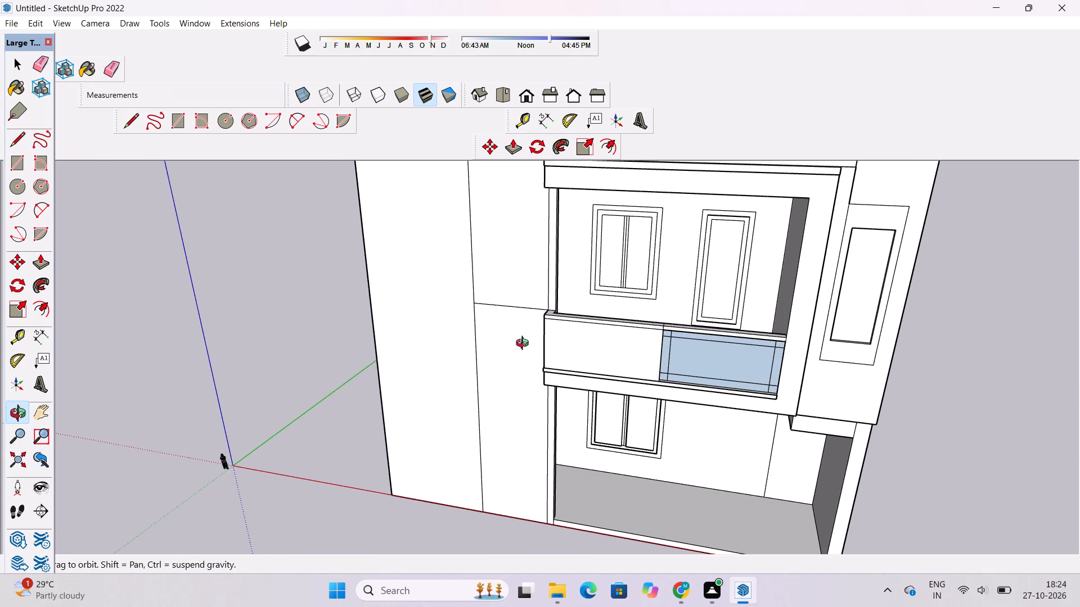
shift+drag(515, 347, 557, 408)
drag(553, 414, 562, 386)
scroll(568, 372, down, 5)
drag(507, 386, 659, 365)
shift+drag(478, 437, 606, 478)
shift+drag(594, 416, 596, 455)
shift+drag(597, 373, 586, 386)
drag(624, 400, 591, 402)
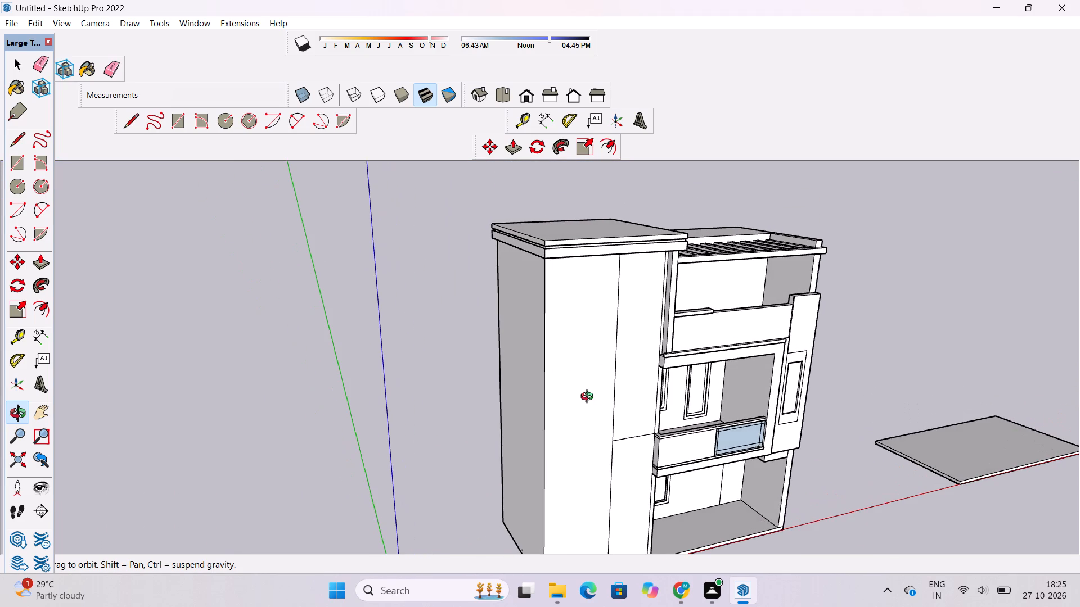
shift+drag(592, 405, 593, 387)
drag(634, 393, 565, 400)
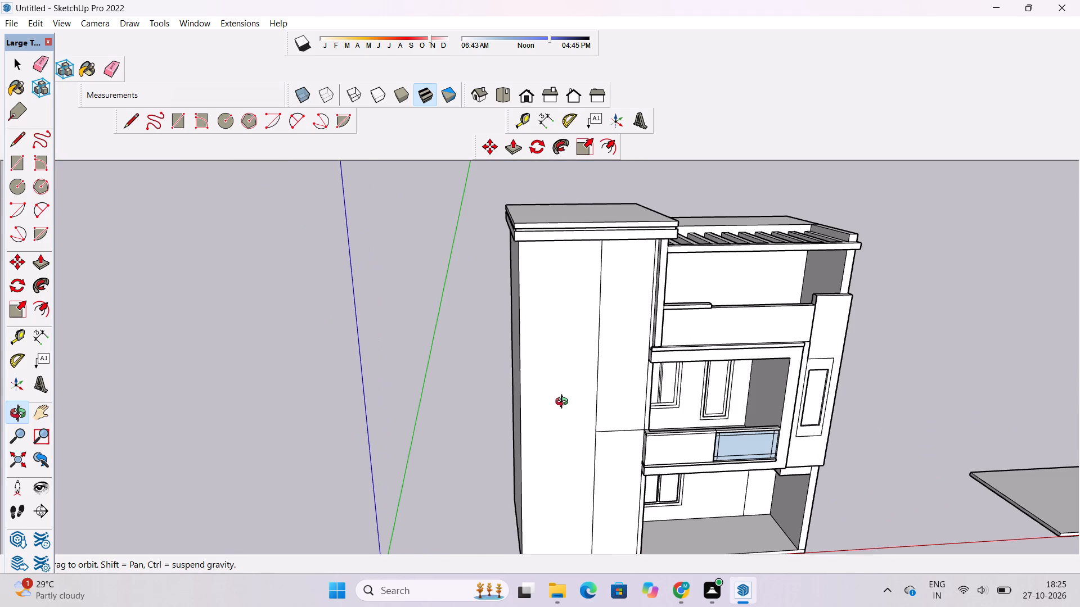
scroll(564, 402, down, 2)
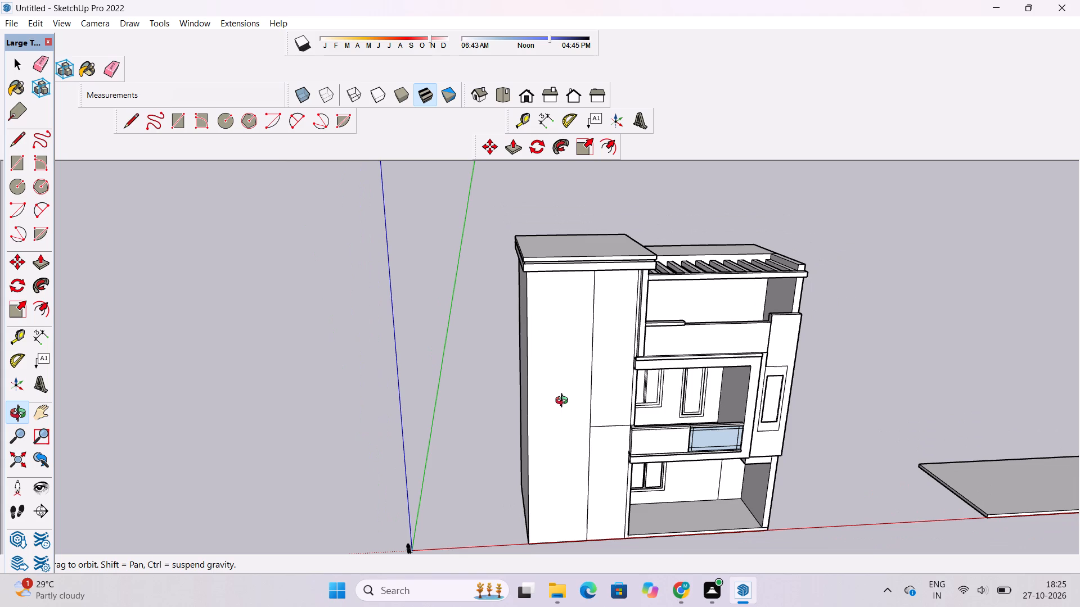
shift+drag(560, 416, 556, 392)
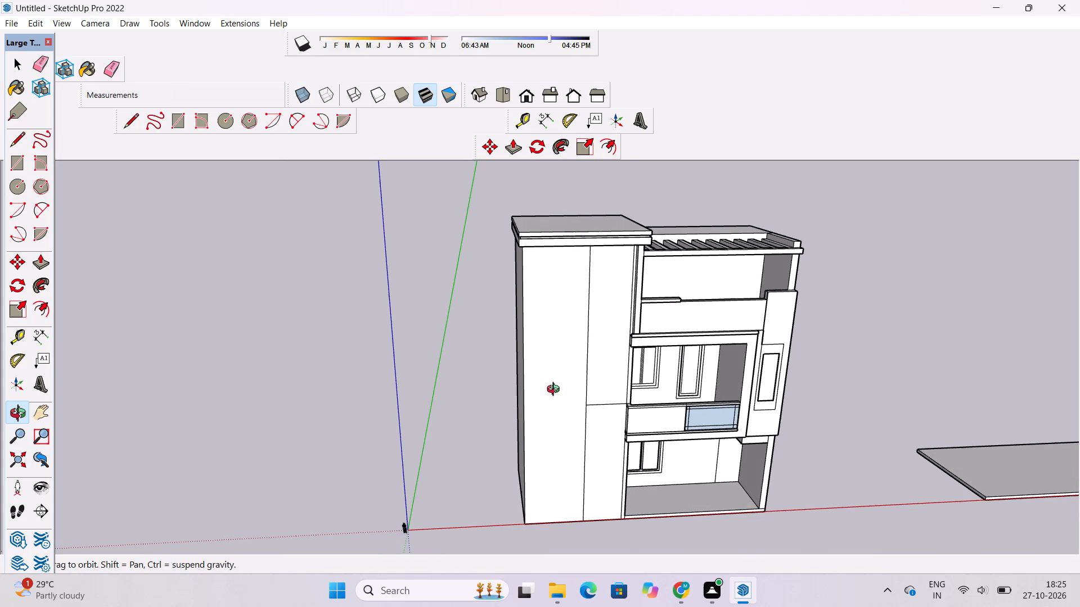
Push the narrow wall panel beside the ground-floor window wall back 3' into the building.
shift+drag(556, 424, 556, 405)
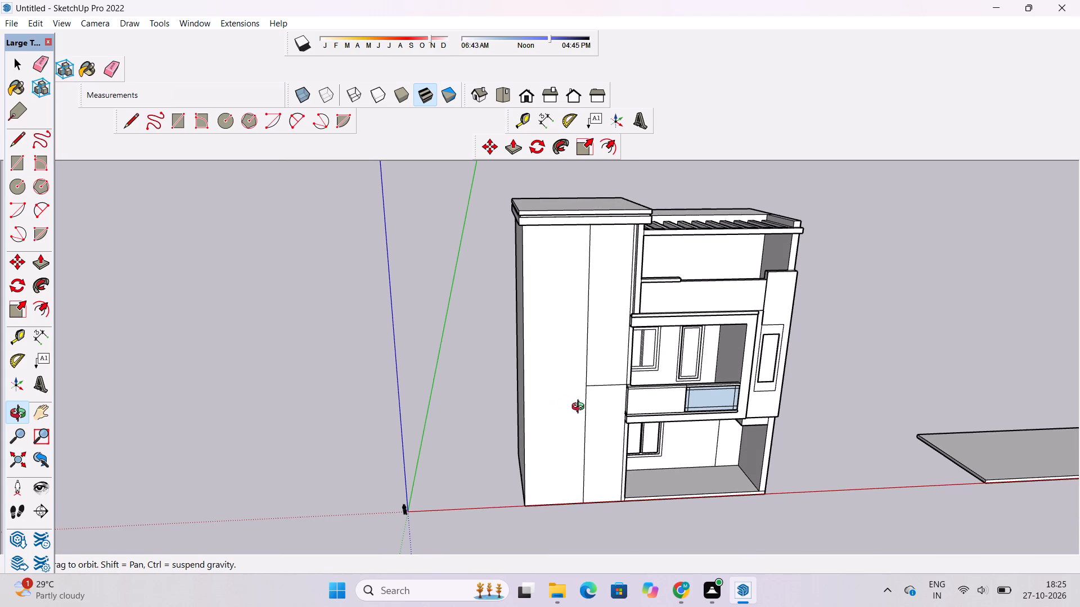
scroll(595, 409, up, 3)
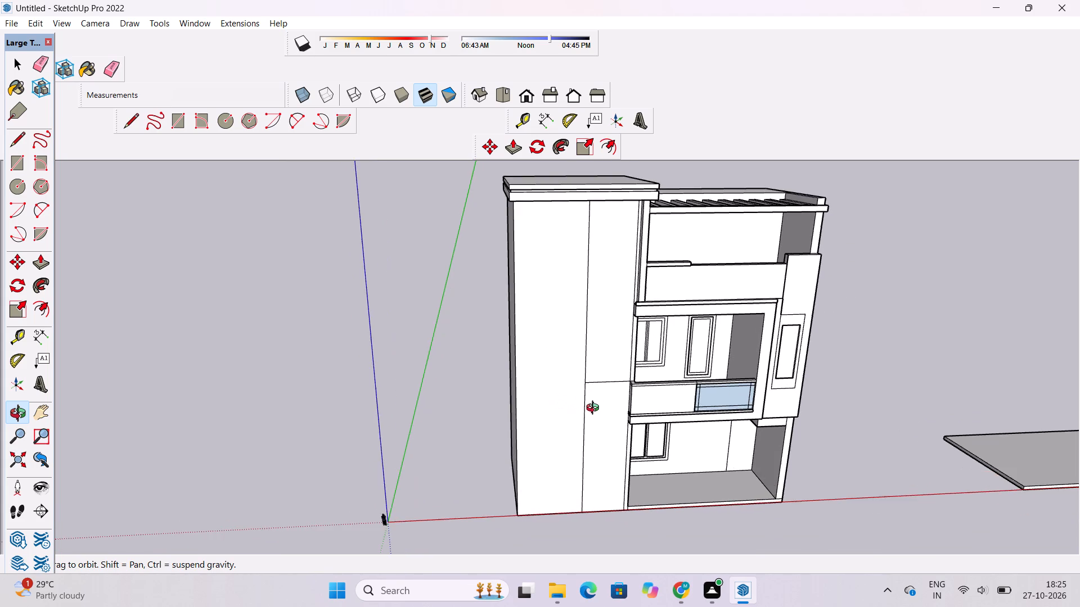
shift+drag(616, 423, 567, 407)
drag(577, 435, 613, 423)
scroll(745, 457, up, 4)
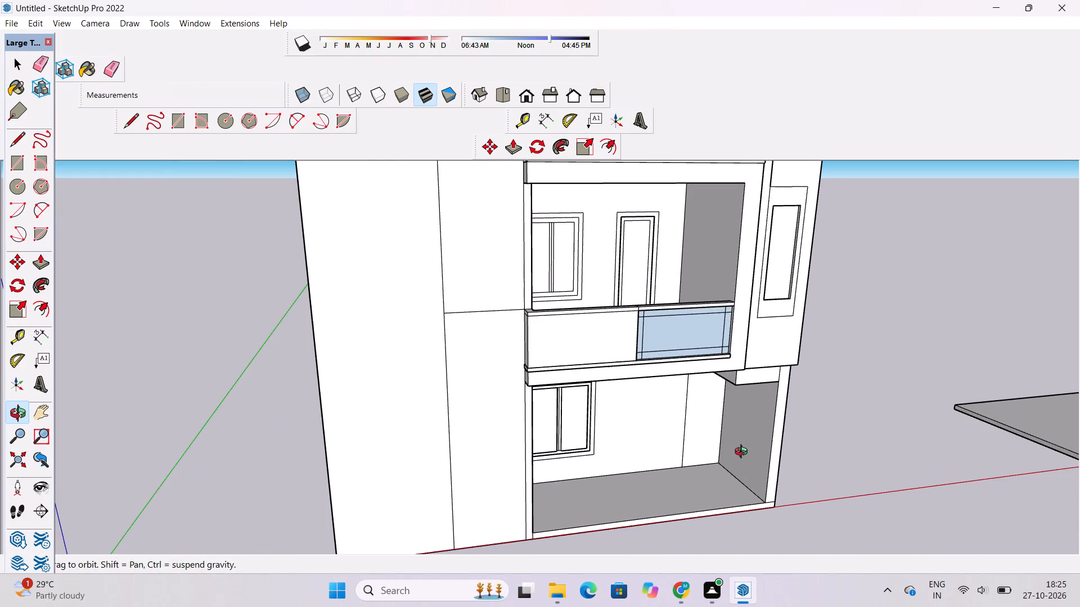
drag(743, 452, 701, 450)
scroll(701, 447, up, 1)
scroll(706, 444, down, 2)
shift+click(723, 443)
drag(759, 444, 670, 443)
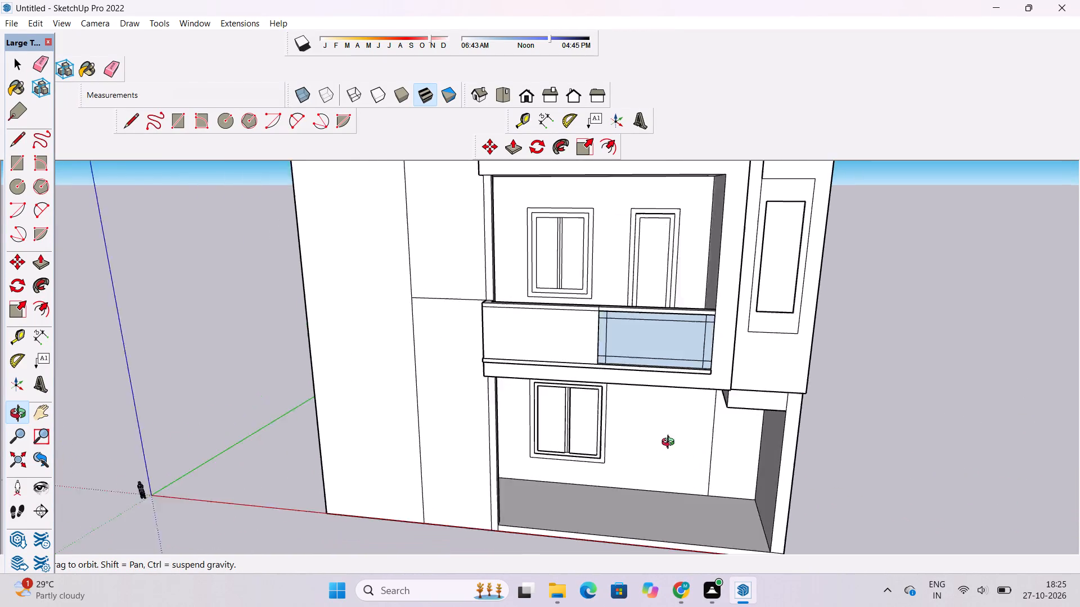
drag(670, 443, 590, 436)
scroll(652, 467, up, 3)
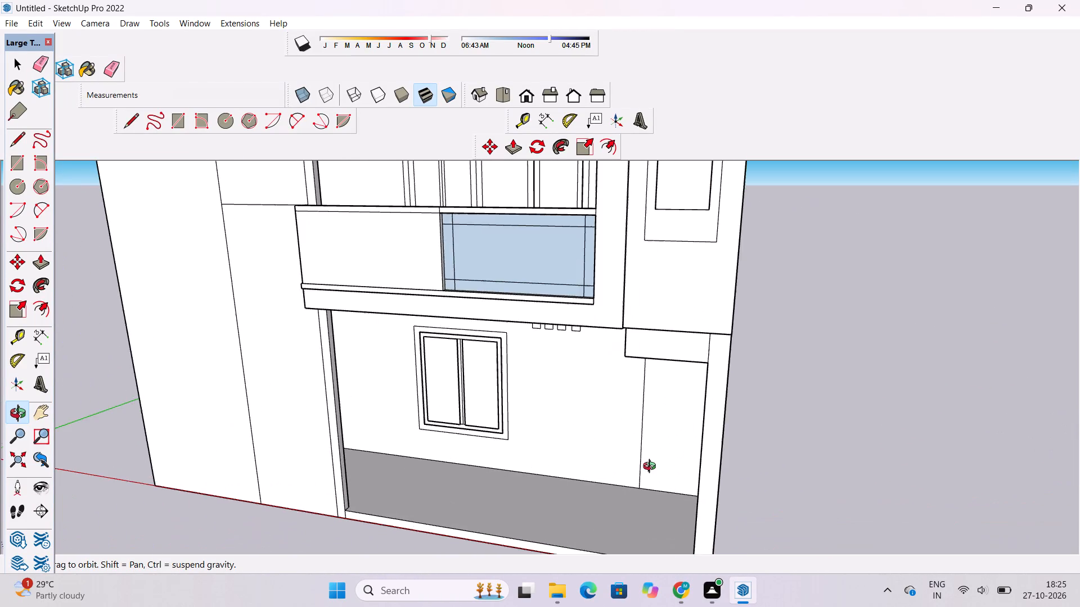
shift+drag(655, 468, 622, 480)
drag(624, 481, 683, 431)
key(p)
scroll(662, 432, up, 2)
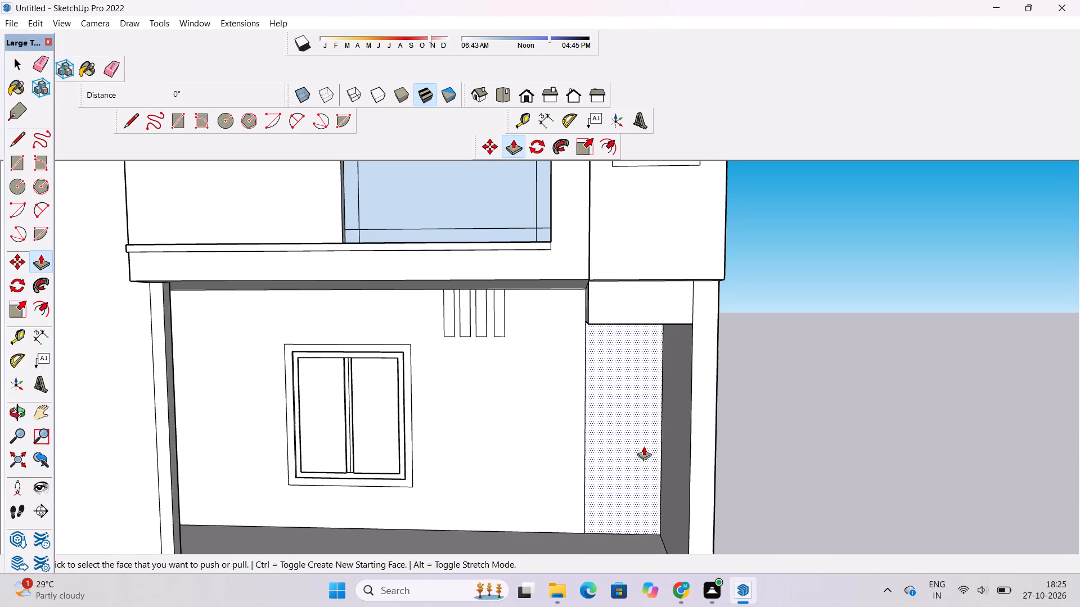
click(624, 463)
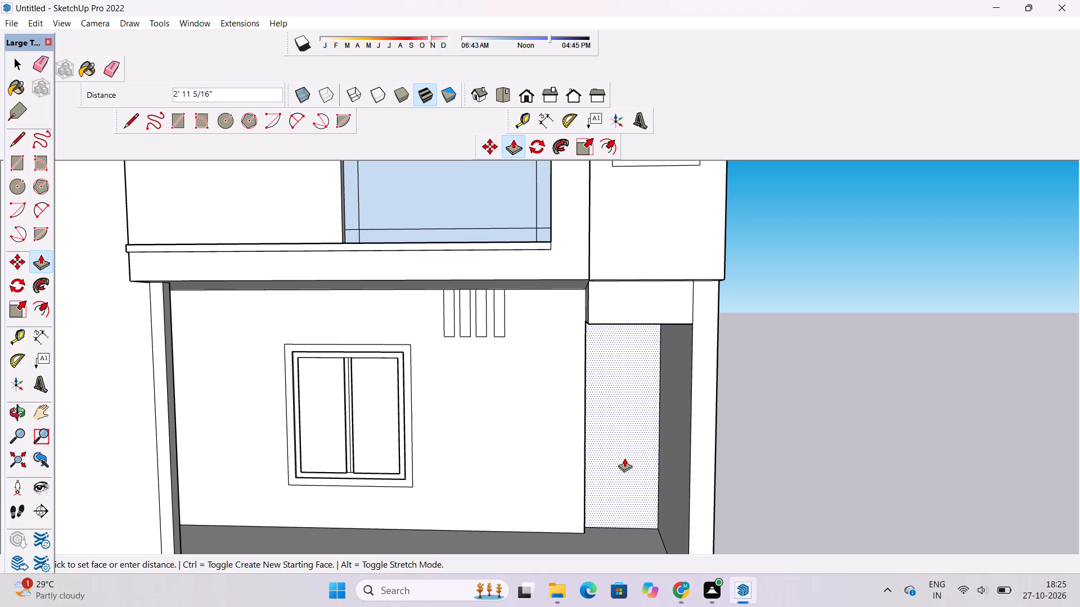
text(3')
key(Return)
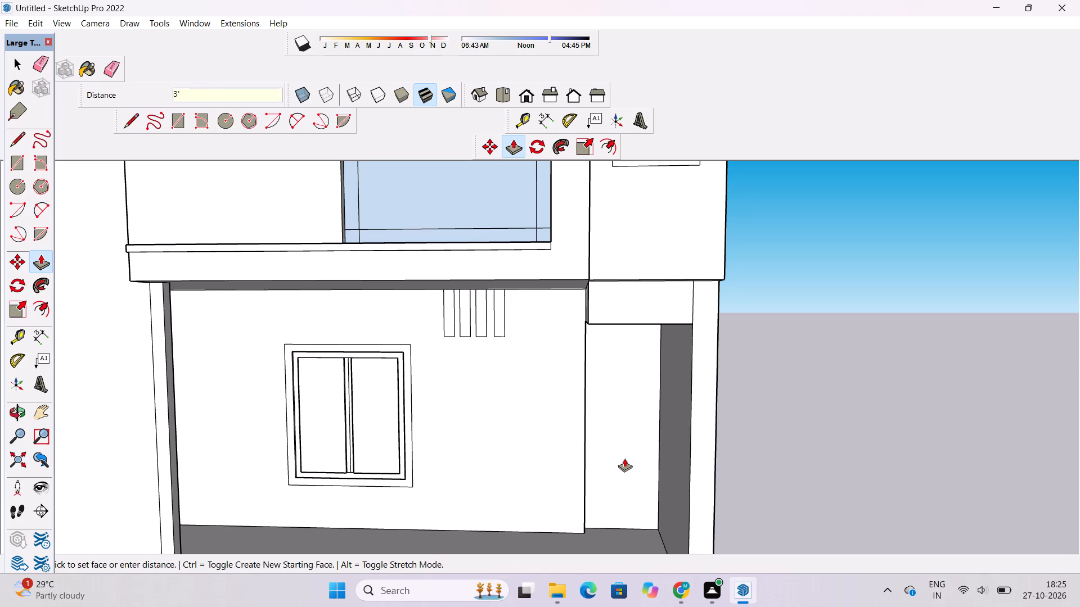
Erase the horizontal line near the base of the ground floor's outer side wall, on the porch side.
key(o)
shift+drag(616, 476, 633, 428)
scroll(634, 425, down, 1)
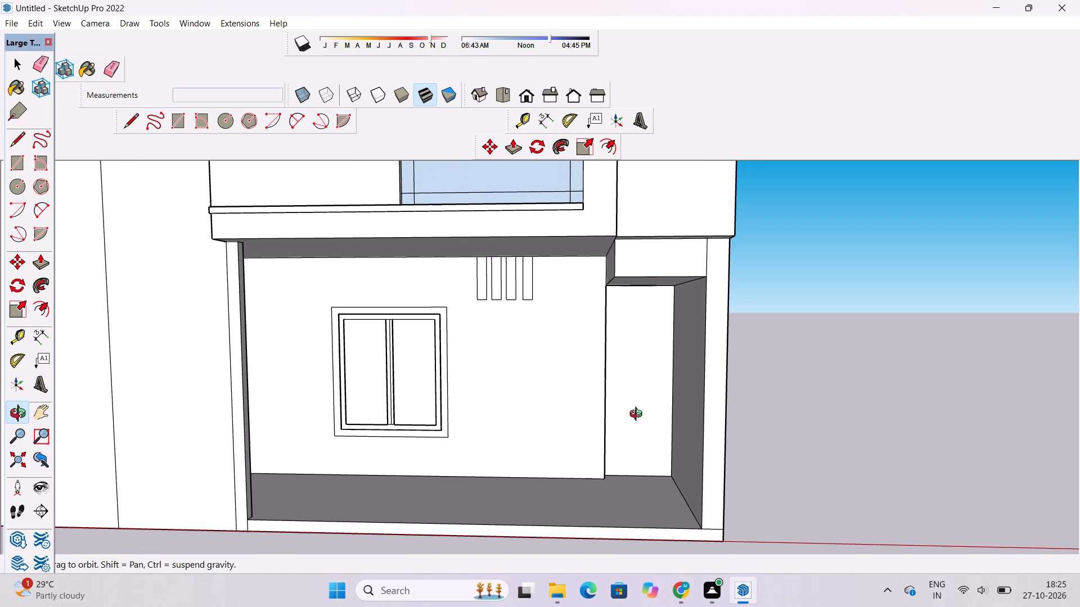
scroll(651, 414, down, 2)
shift+drag(652, 427, 652, 443)
shift+drag(643, 473, 721, 373)
shift+scroll(737, 354, down, 5)
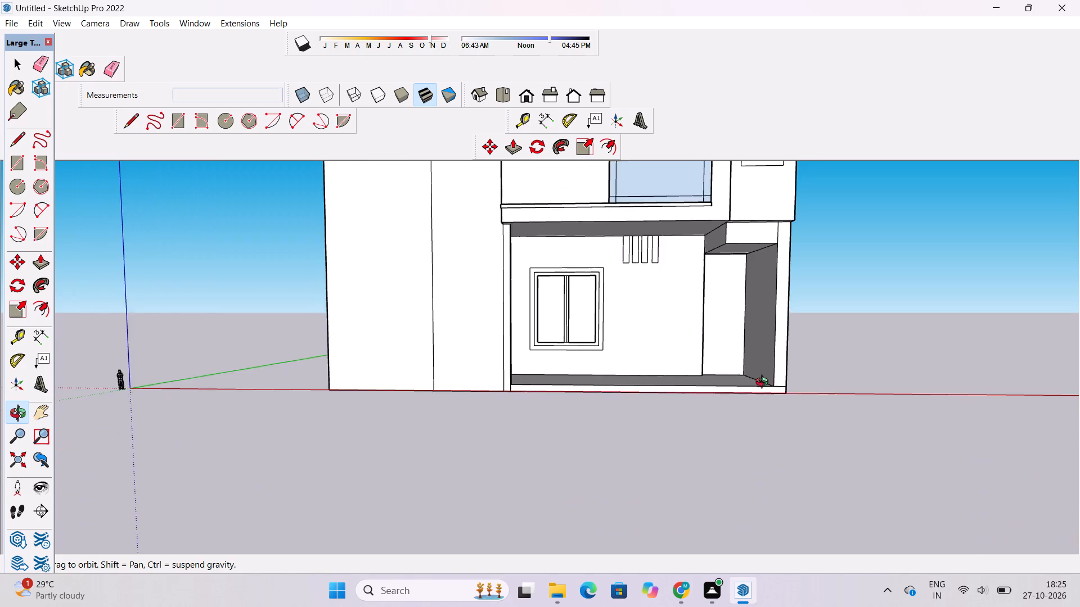
drag(764, 393, 619, 443)
scroll(715, 418, up, 3)
shift+drag(786, 431, 620, 431)
scroll(620, 431, up, 5)
key(e)
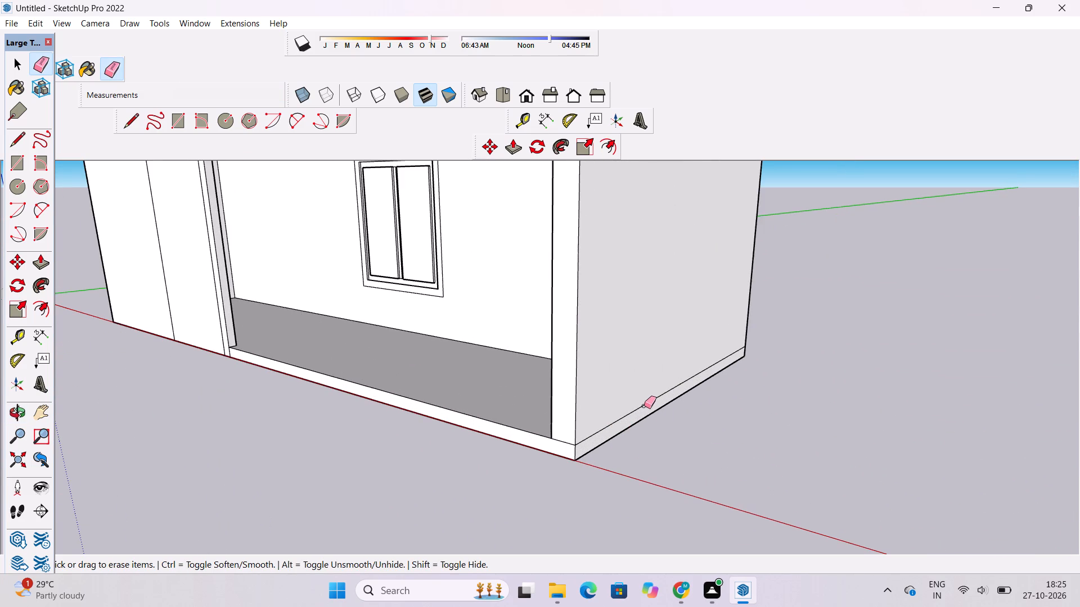
click(645, 405)
drag(700, 361, 700, 371)
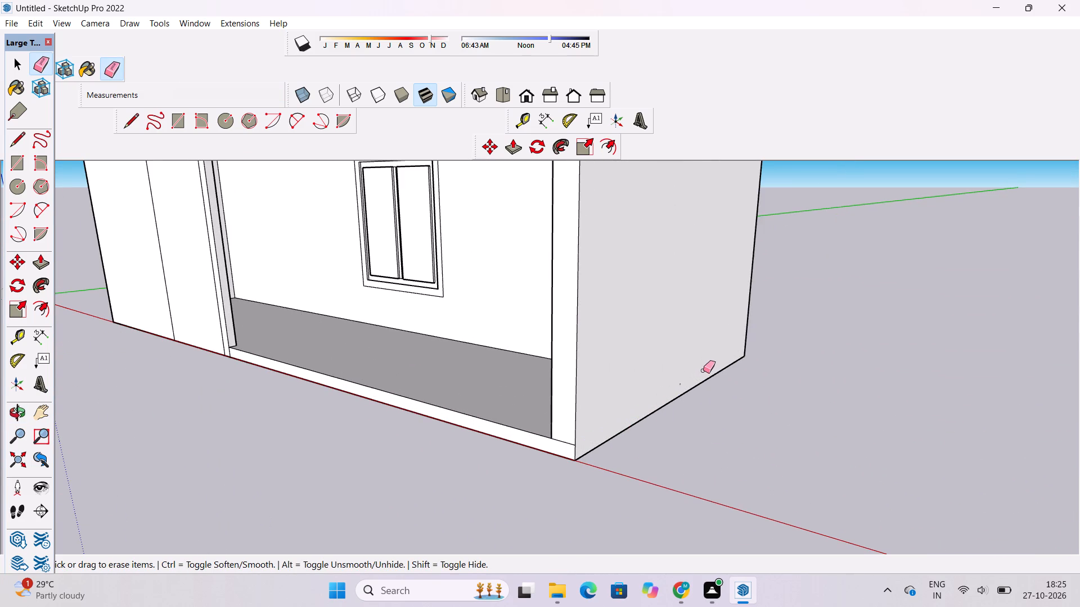
Erase the small stray mark near the base of the tall block's outer side wall.
key(o)
drag(898, 320, 849, 392)
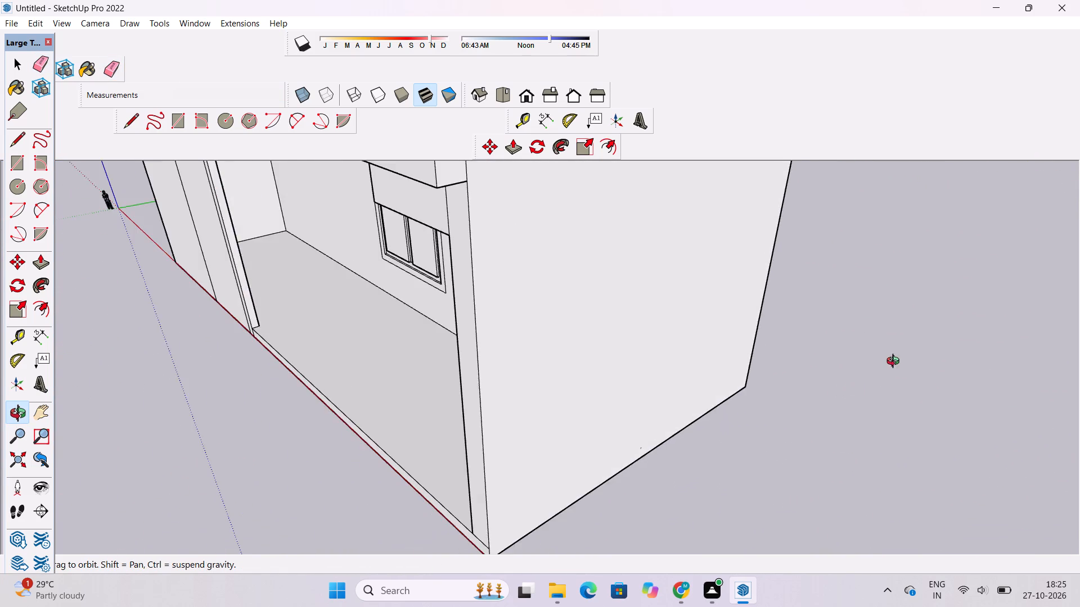
scroll(895, 363, down, 5)
drag(422, 472, 671, 429)
scroll(681, 424, down, 4)
shift+drag(457, 454, 734, 423)
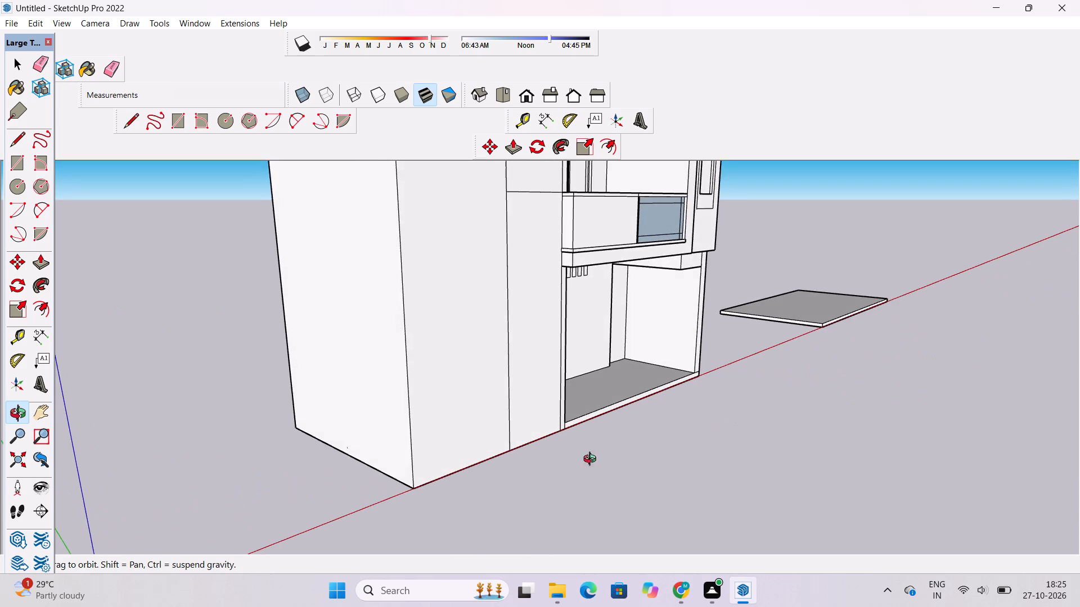
scroll(334, 475, up, 3)
shift+drag(353, 452, 356, 469)
scroll(357, 469, up, 4)
key(e)
drag(365, 442, 358, 446)
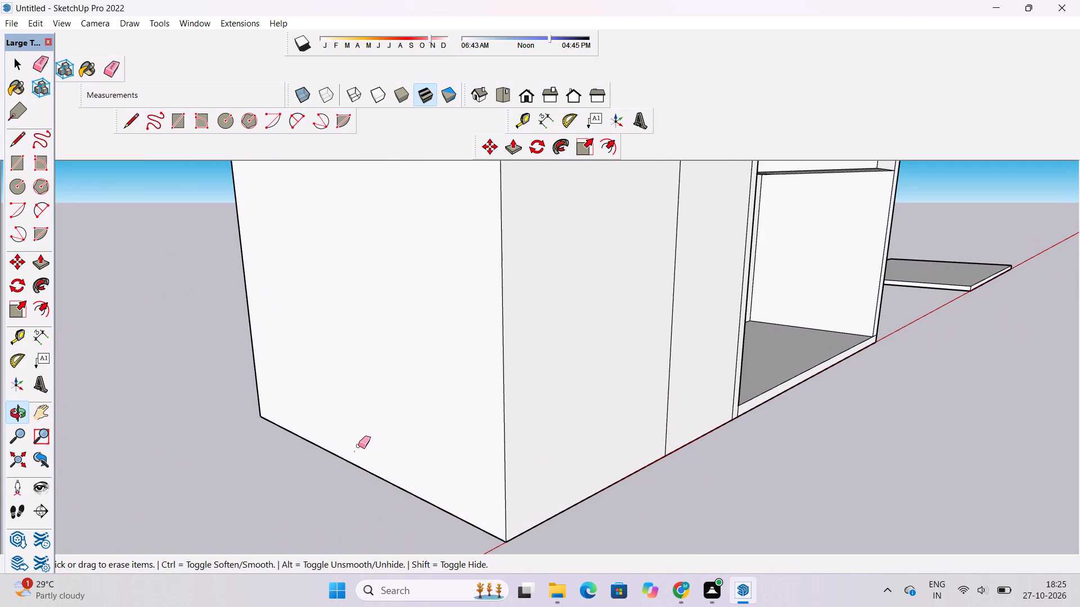
drag(358, 446, 353, 452)
Examine the building's front and the tall block from several angles.
key(o)
scroll(369, 442, down, 5)
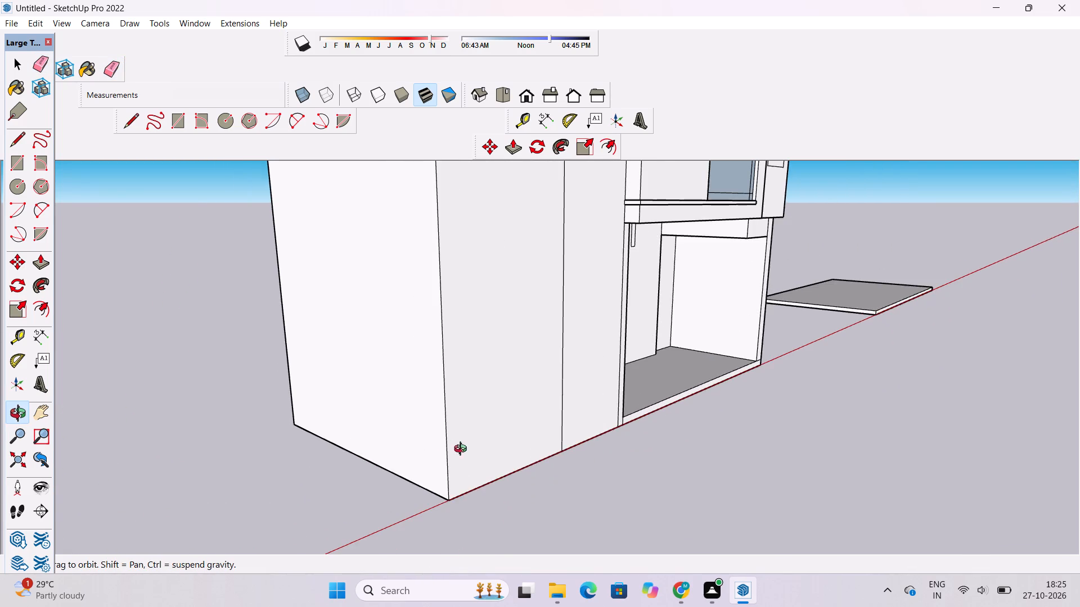
drag(577, 453, 439, 456)
scroll(478, 438, down, 4)
shift+drag(639, 444, 601, 460)
drag(605, 461, 547, 466)
shift+drag(545, 461, 610, 482)
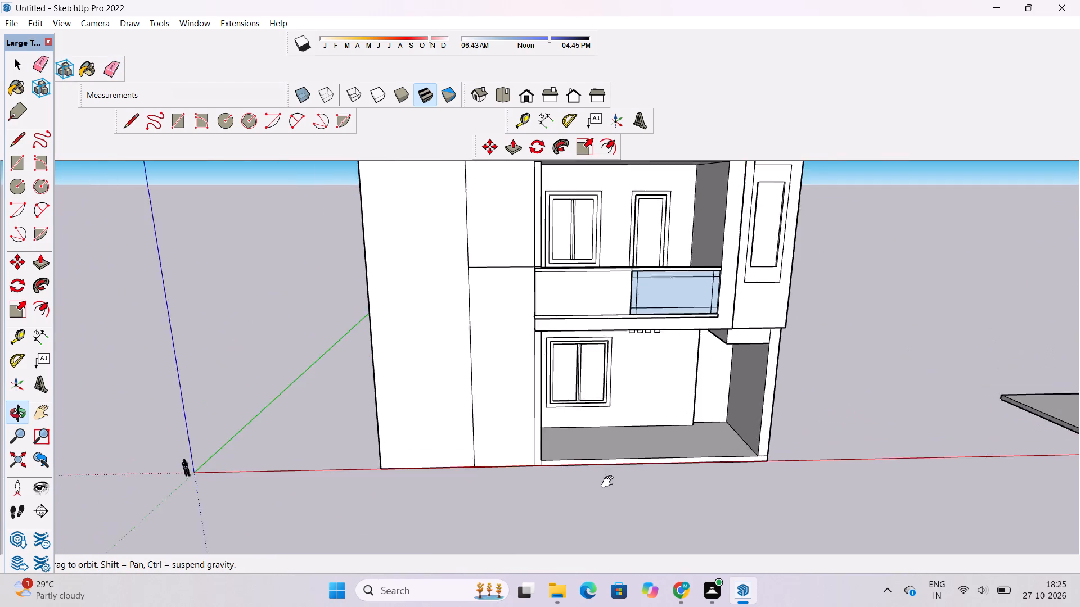
shift+drag(610, 482, 620, 483)
scroll(623, 483, down, 3)
drag(625, 483, 610, 486)
shift+drag(542, 490, 567, 506)
drag(566, 507, 608, 507)
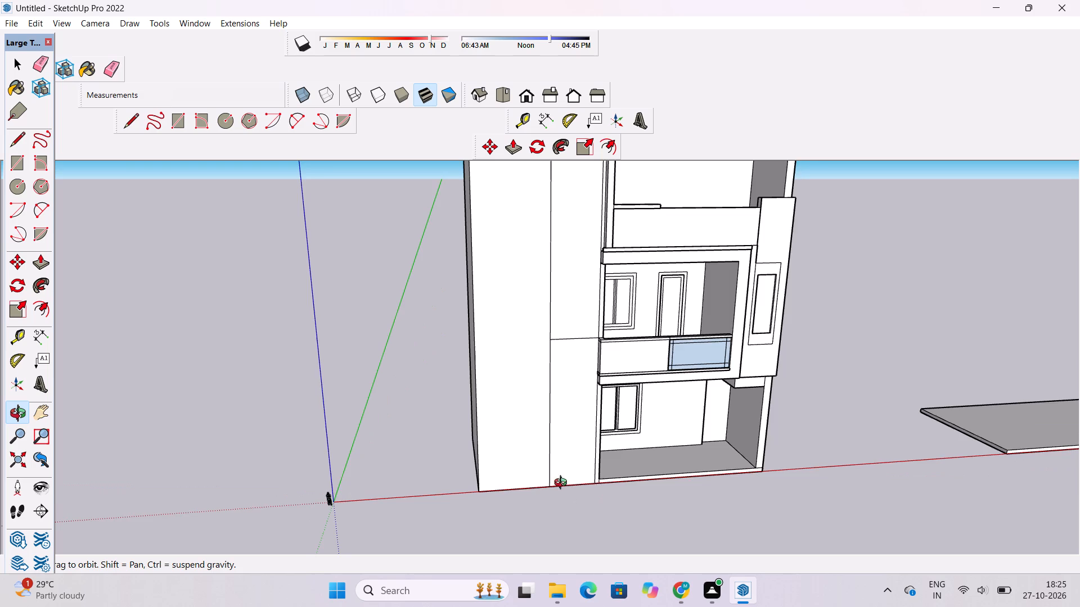
scroll(531, 475, down, 2)
shift+drag(530, 483, 541, 538)
drag(542, 537, 652, 473)
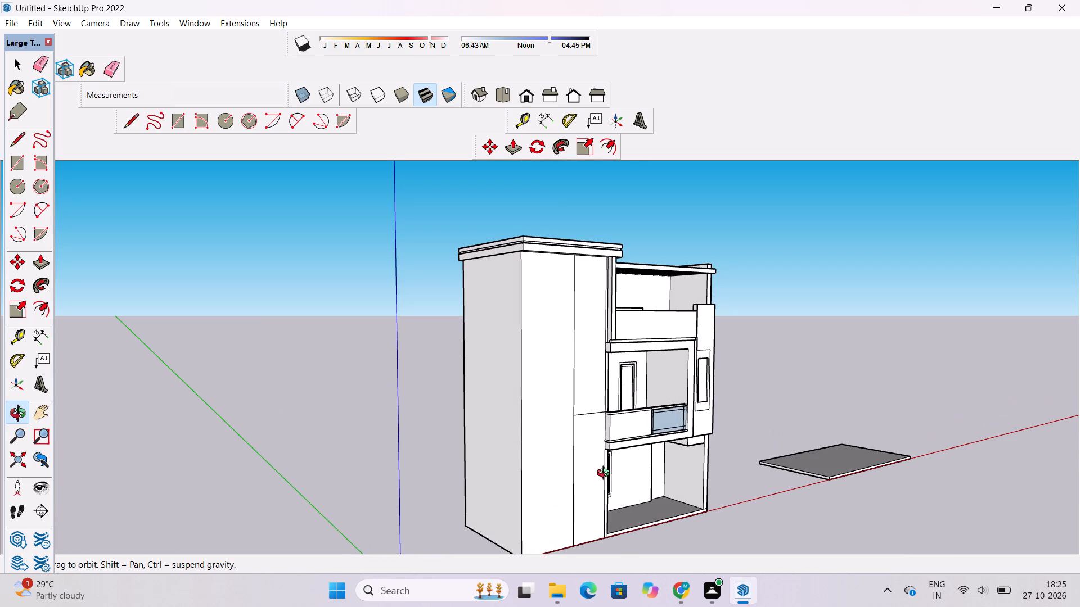
shift+click(605, 478)
drag(601, 492, 557, 510)
shift+drag(543, 533, 532, 477)
drag(532, 477, 506, 489)
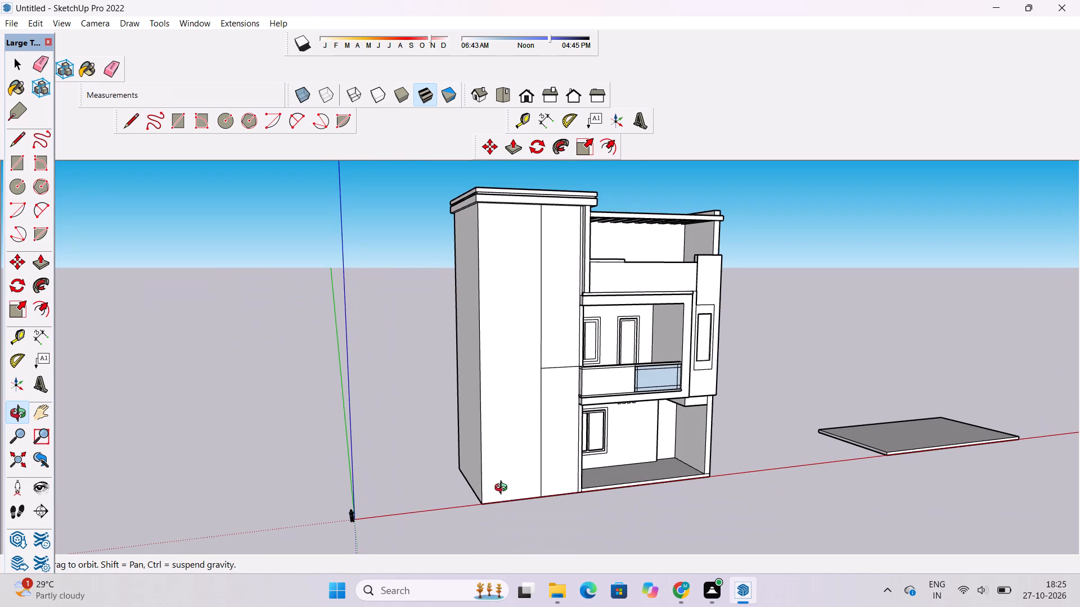
shift+click(510, 486)
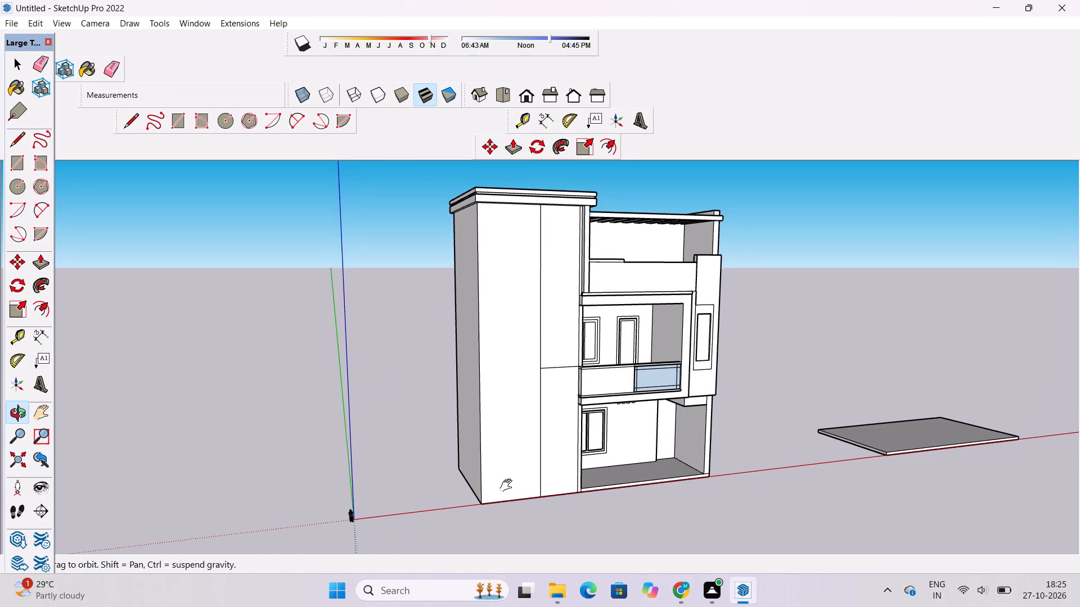
Place a vertical guide 5' in from the outer vertical edge of the tall block's front face.
shift+scroll(507, 486, up, 2)
shift+drag(508, 481, 493, 479)
key(t)
scroll(421, 478, down, 2)
scroll(469, 419, up, 3)
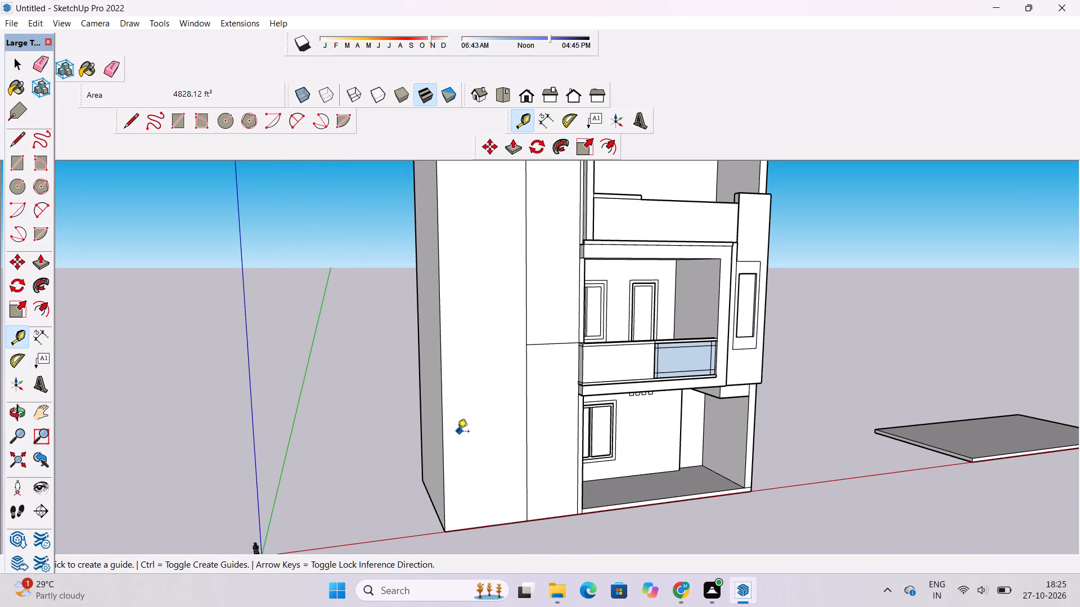
click(444, 445)
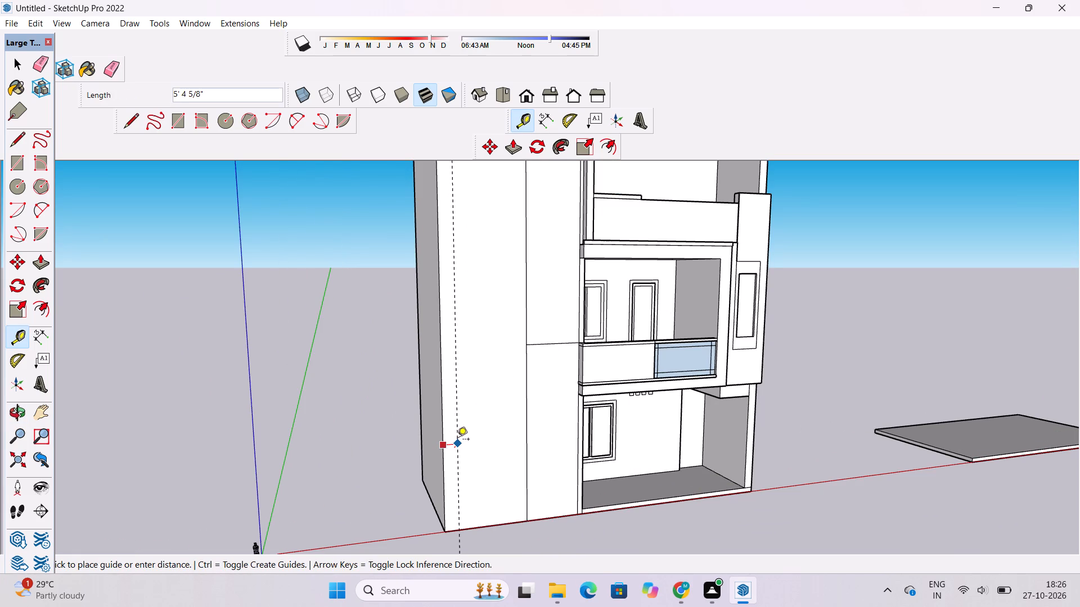
text(5')
key(Return)
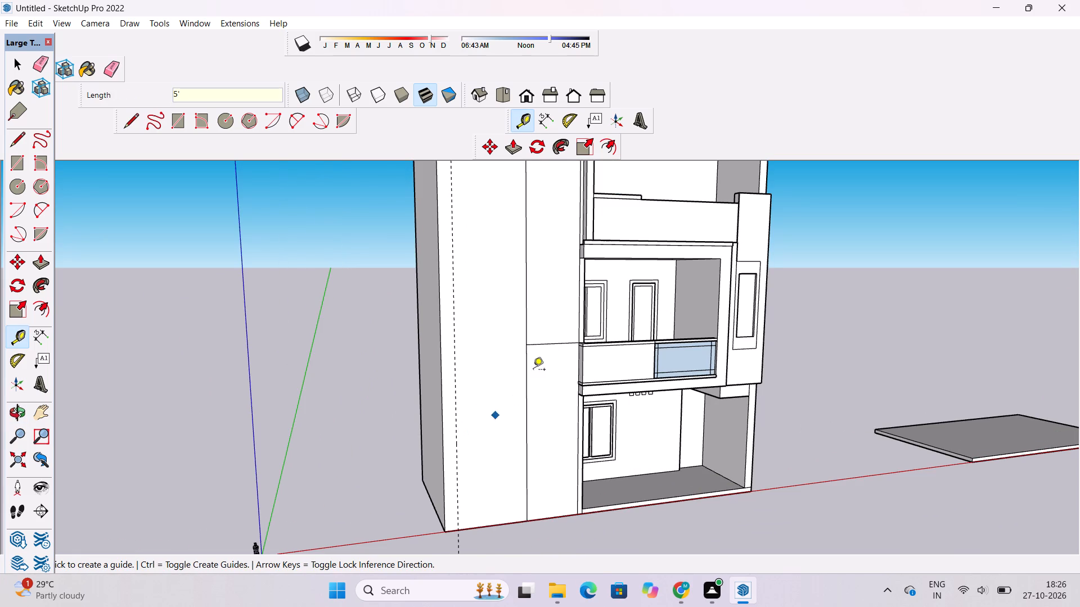
Place a second vertical guide 5' from the tall block's vertical dividing line, toward the first guide.
click(529, 376)
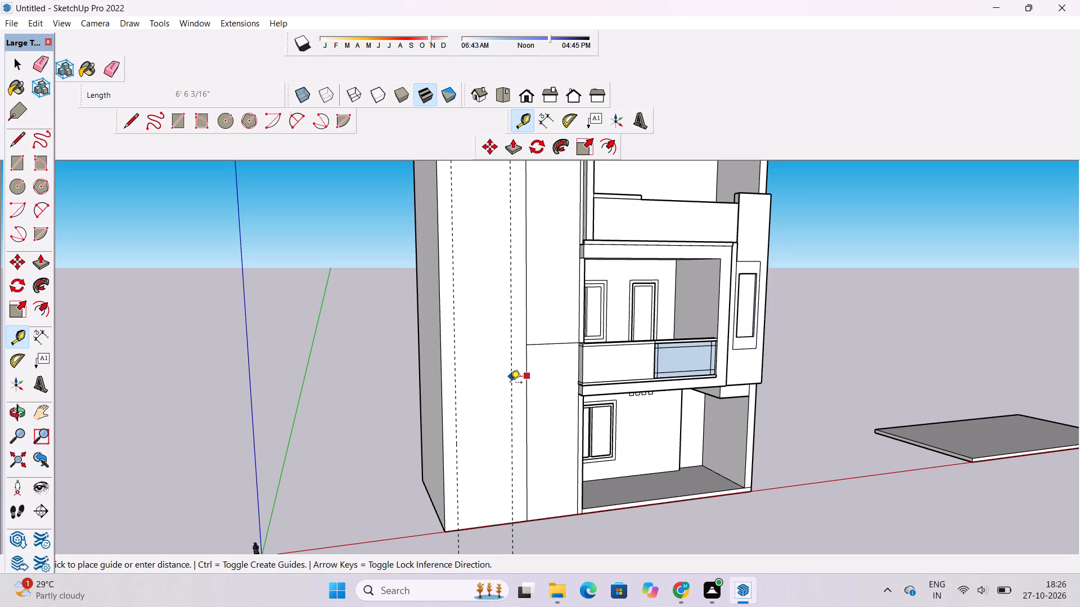
key(5)
key(apostrophe)
key(Return)
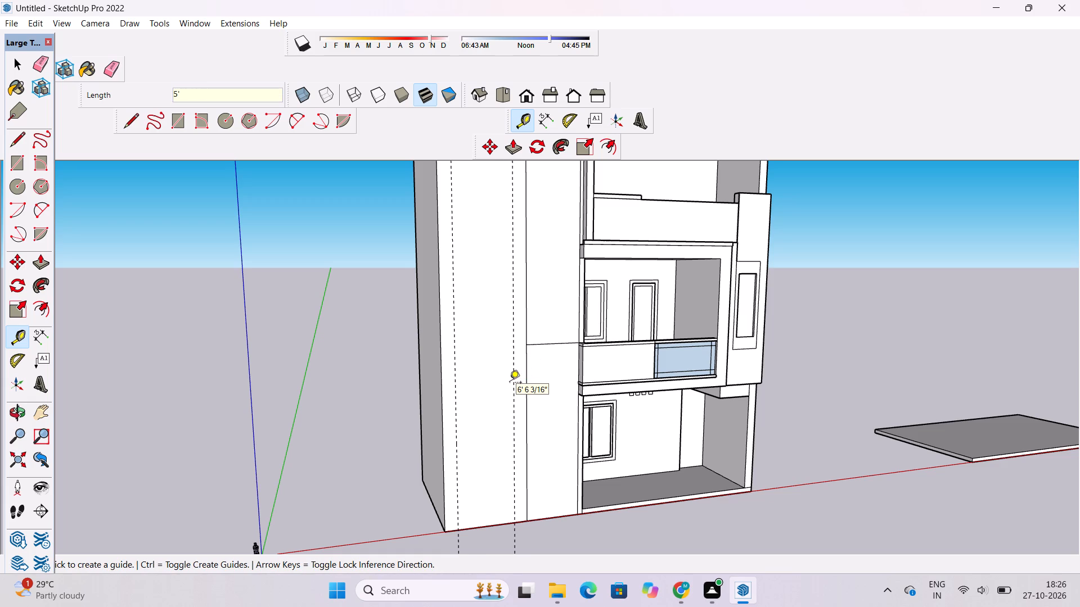
Place a horizontal guide 49' above the tall block's front base edge, level with the underside of the balcony slab.
key(o)
drag(497, 412, 497, 429)
drag(493, 494, 491, 420)
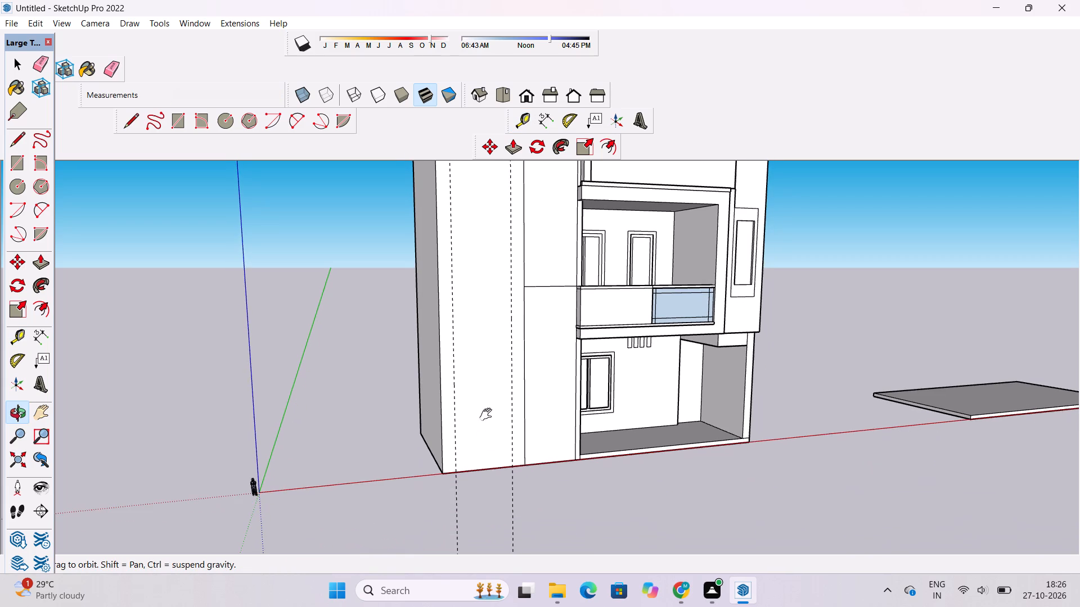
shift+drag(498, 472, 494, 495)
shift+drag(494, 496, 494, 523)
shift+scroll(494, 522, up, 1)
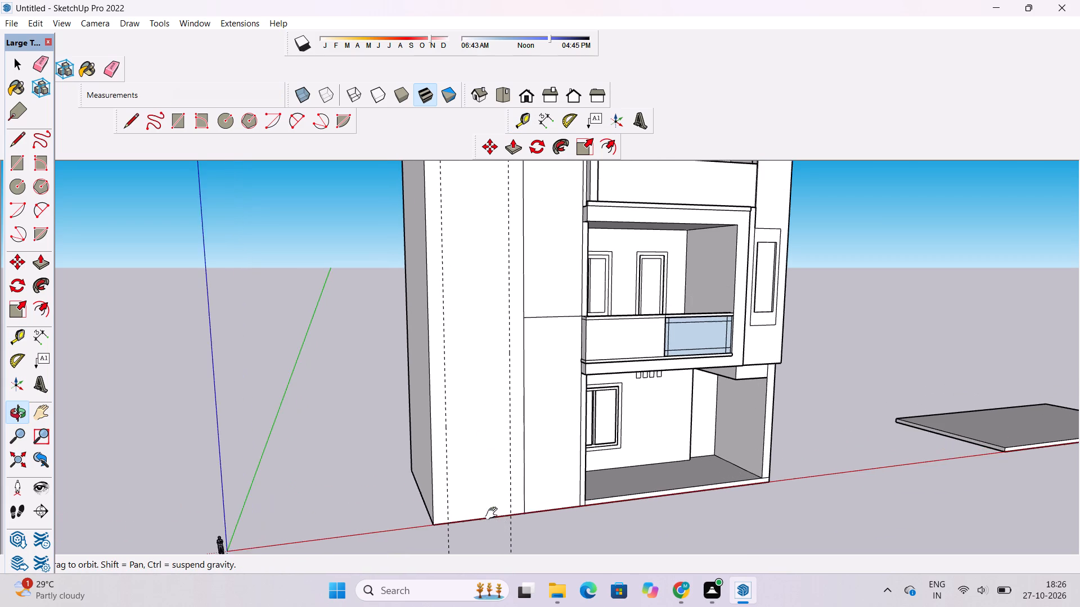
shift+drag(494, 514, 483, 526)
shift+drag(482, 527, 467, 531)
key(t)
scroll(438, 532, down, 1)
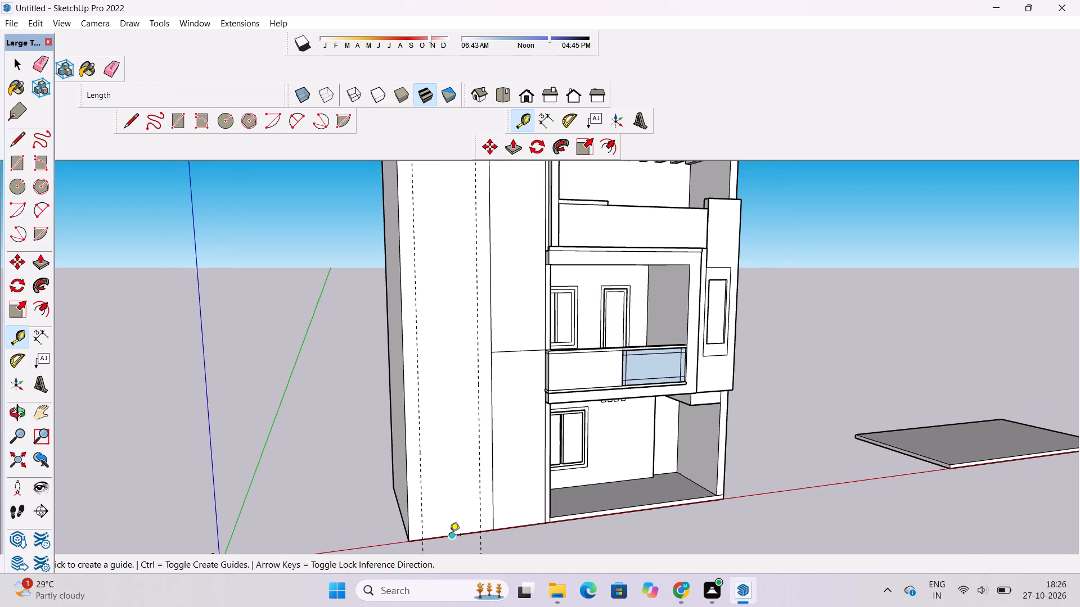
click(451, 536)
scroll(451, 536, down, 2)
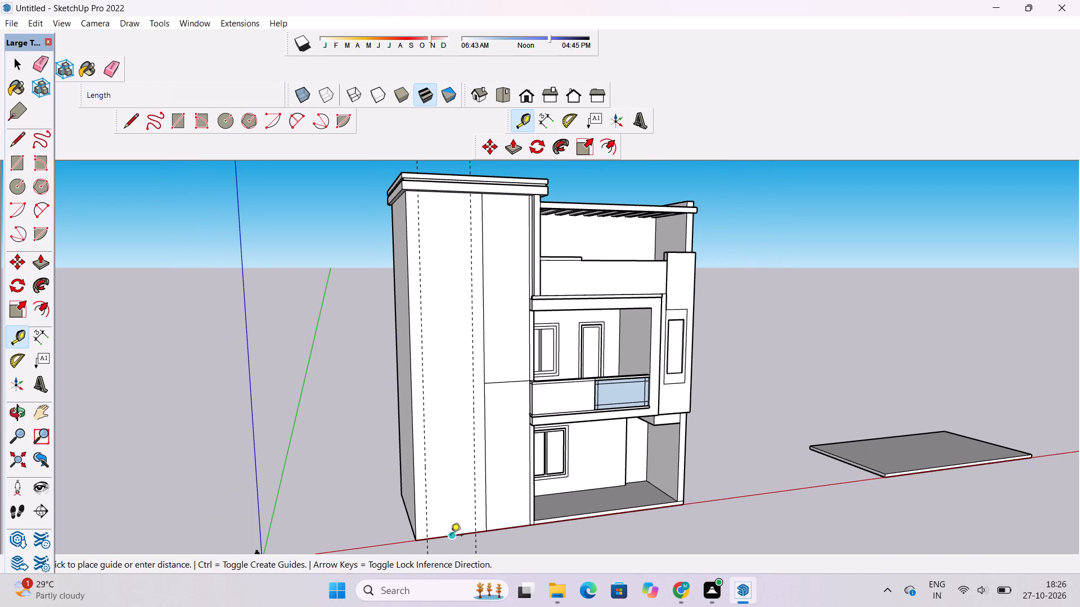
scroll(451, 536, down, 1)
scroll(458, 447, up, 1)
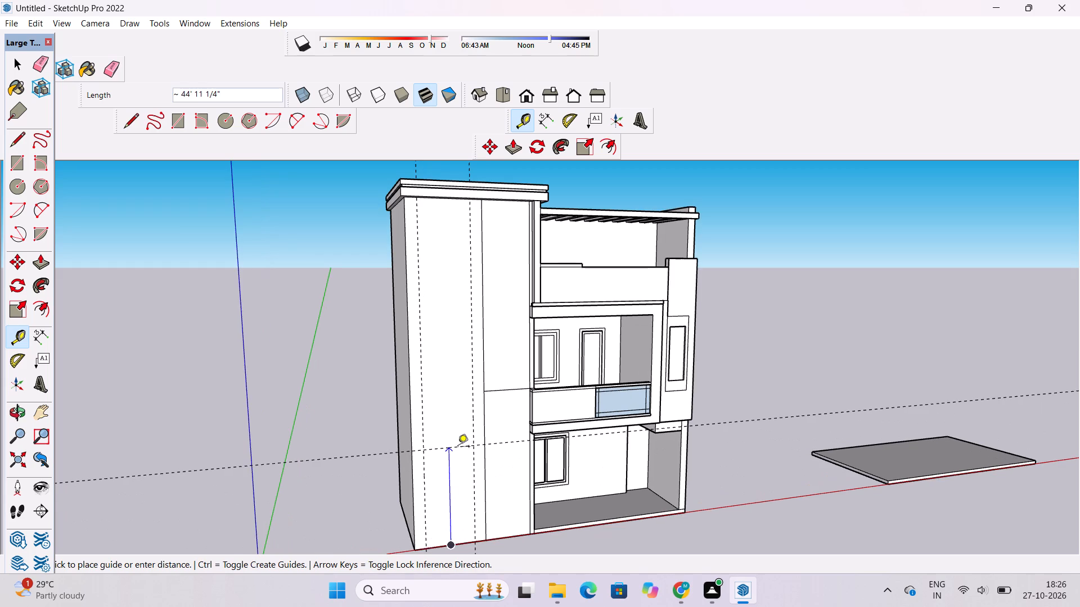
scroll(458, 447, up, 2)
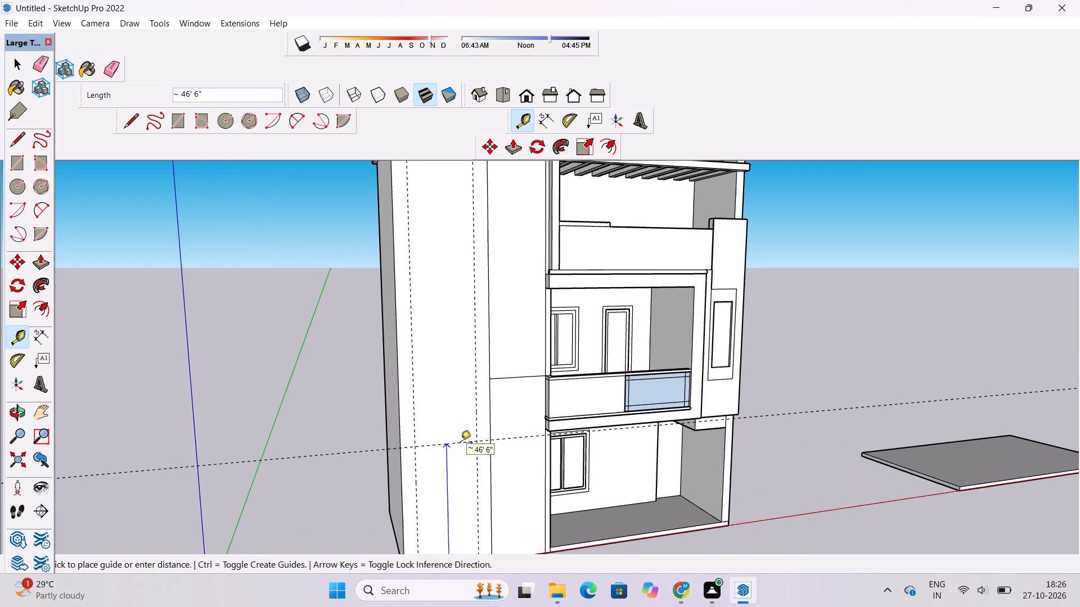
scroll(525, 438, up, 6)
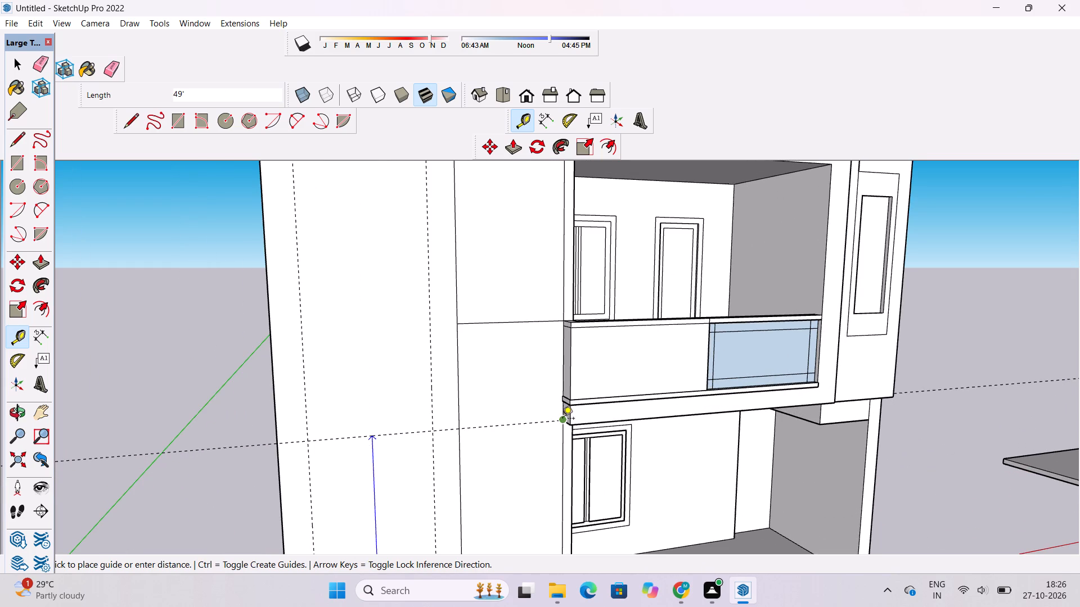
click(562, 419)
scroll(514, 435, down, 11)
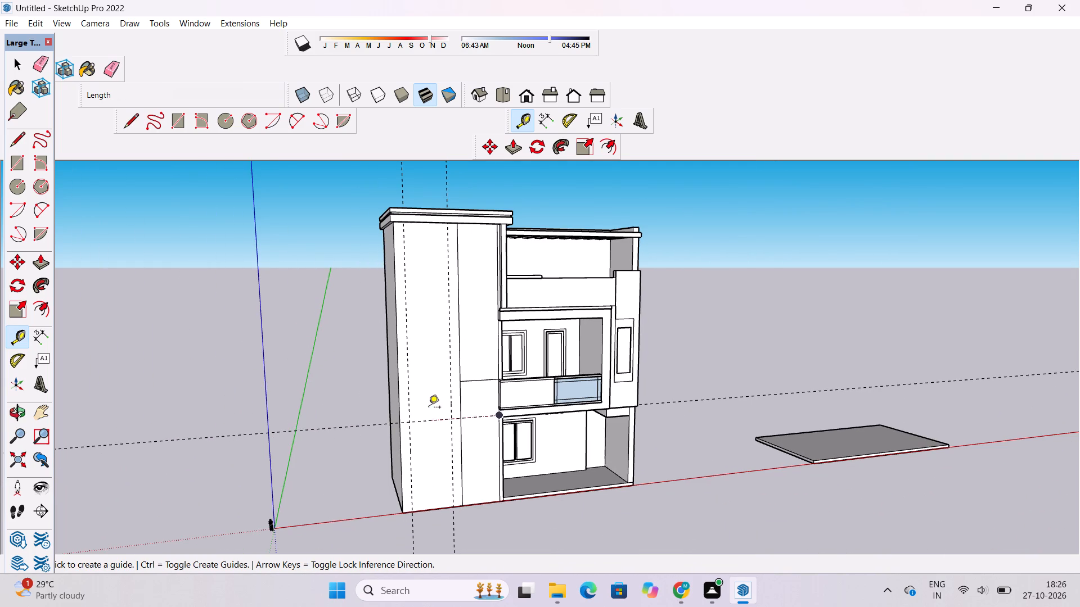
scroll(421, 425, up, 1)
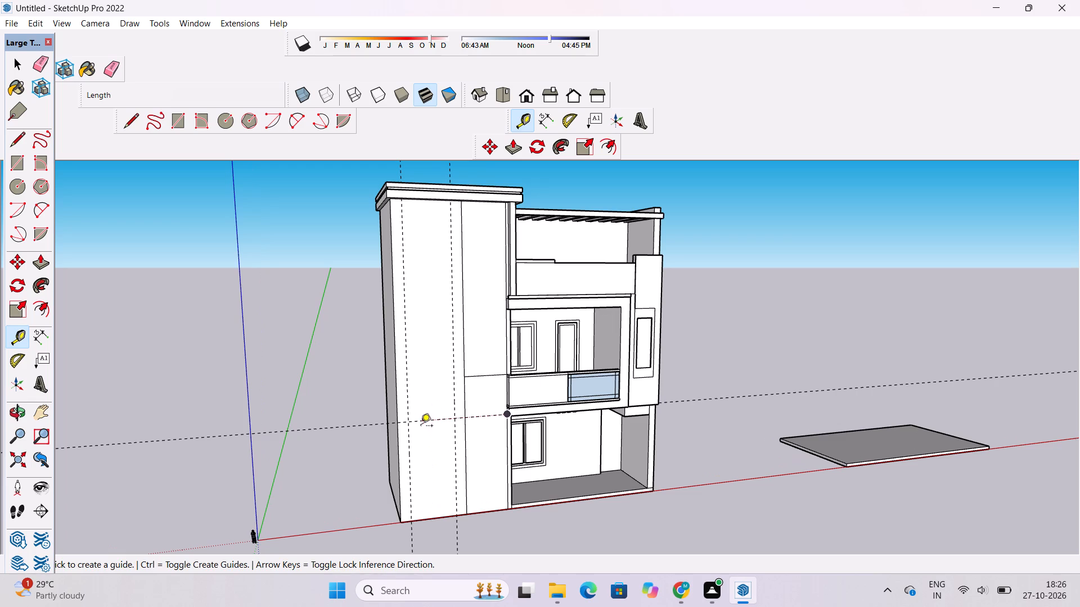
Outline a panel about 22' wide and 49' high along the guides, rising from the tall block's front base edge.
key(l)
scroll(439, 480, up, 4)
click(397, 539)
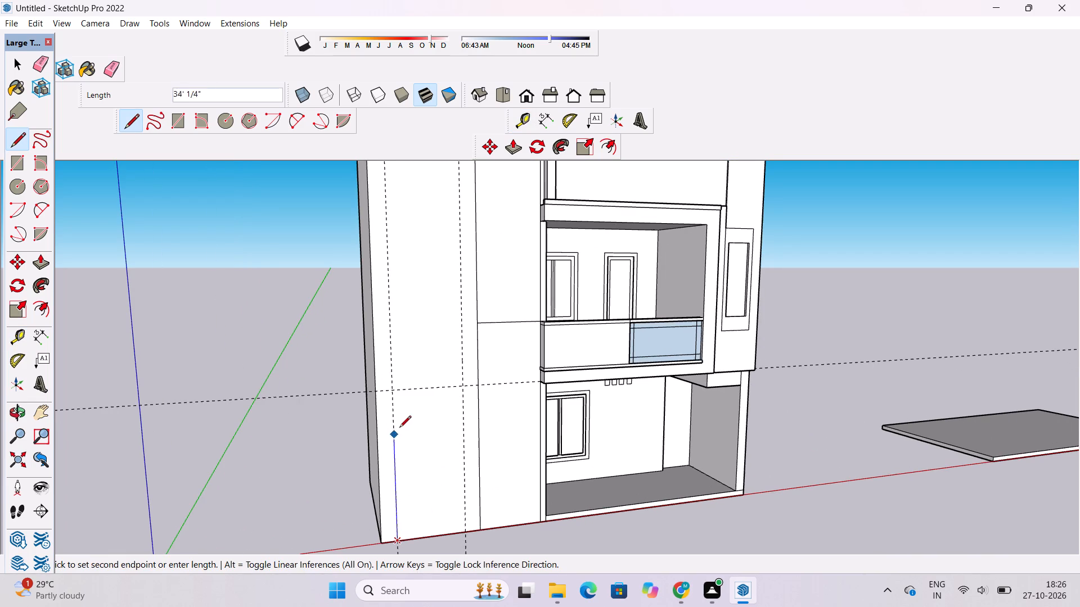
click(394, 390)
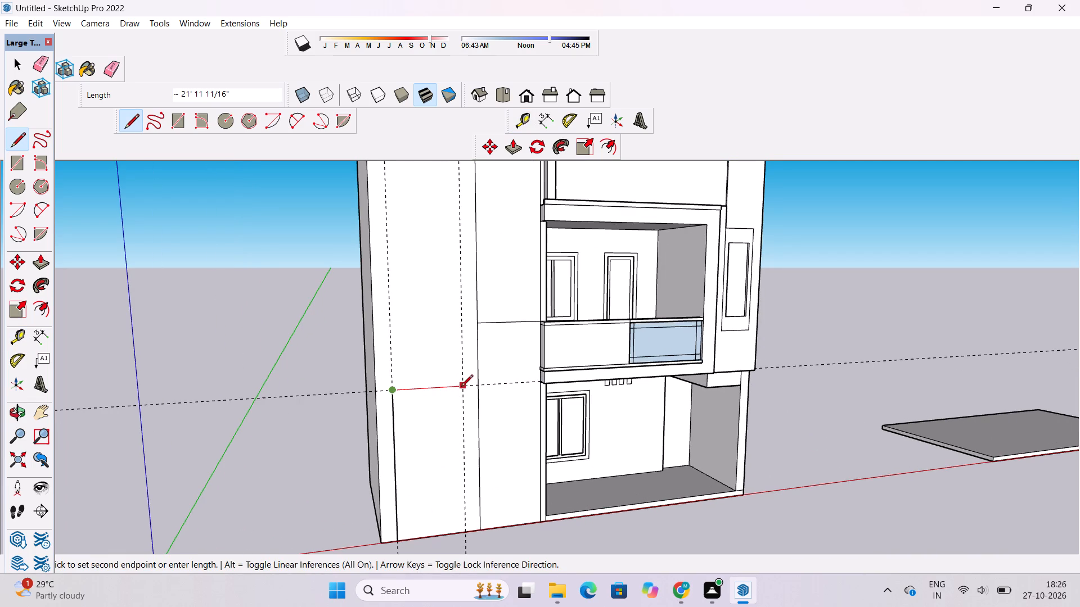
click(461, 387)
click(466, 531)
scroll(444, 478, down, 3)
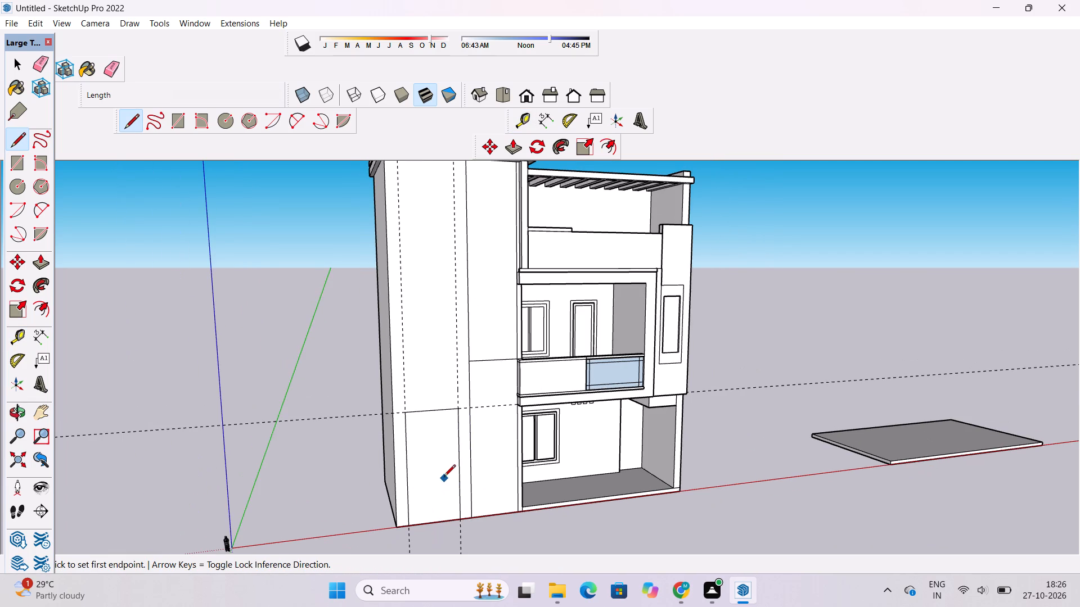
Place a horizontal guide 11' above the top edge of the lower panel on the tall block's front.
key(o)
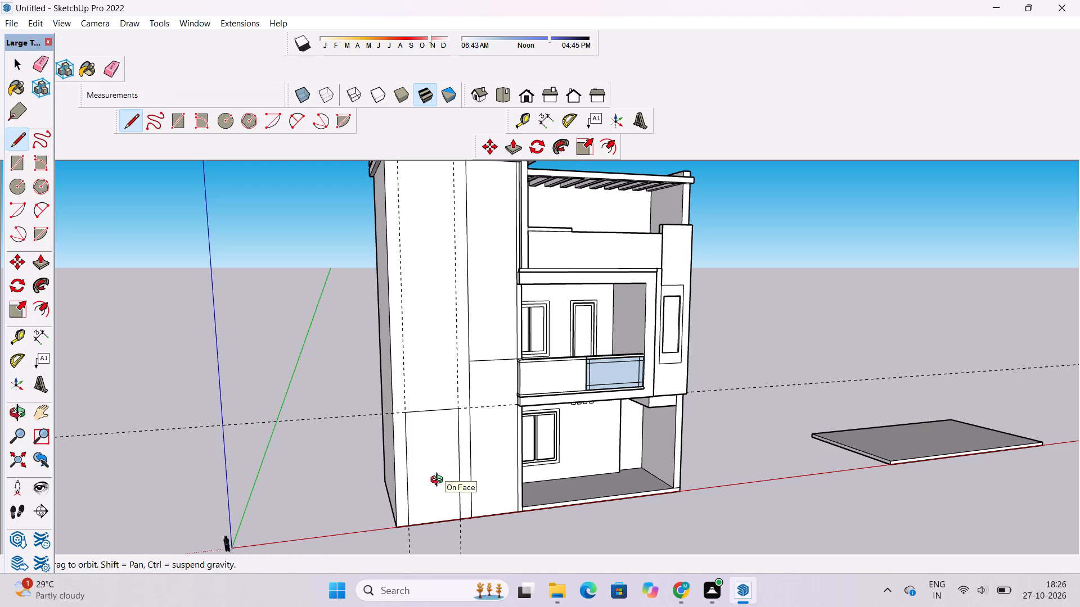
shift+drag(439, 484, 441, 504)
scroll(445, 515, up, 2)
shift+click(451, 506)
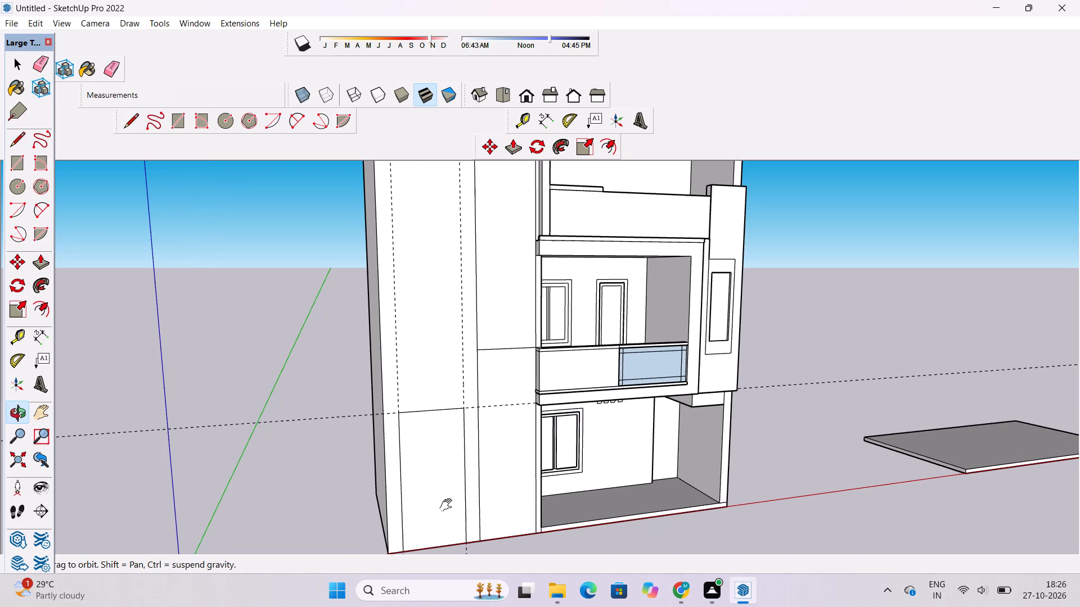
shift+drag(412, 459, 411, 500)
key(t)
scroll(422, 485, up, 3)
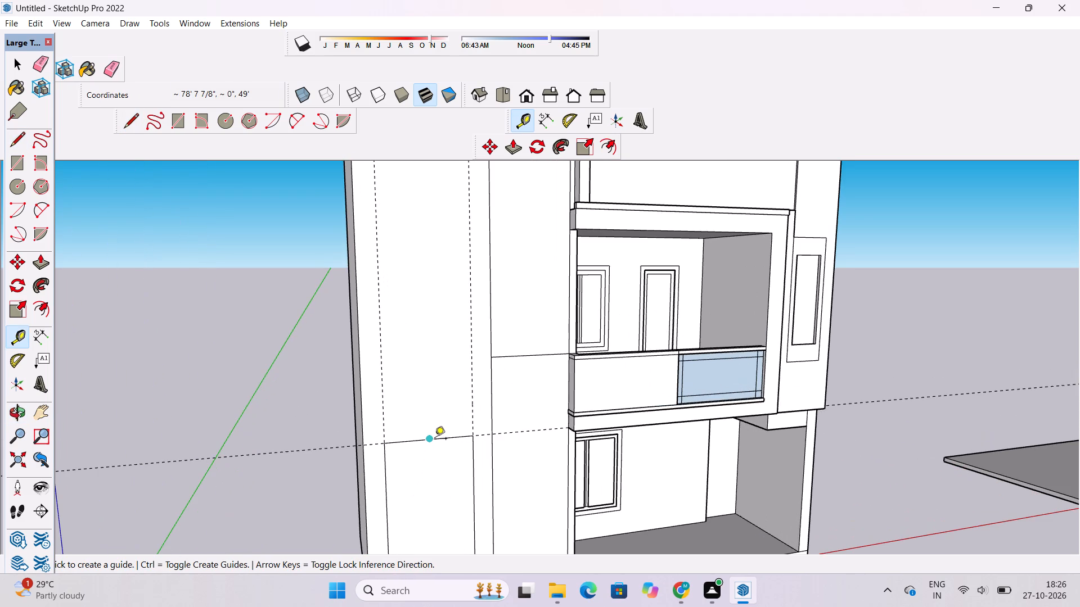
click(430, 441)
scroll(430, 441, down, 4)
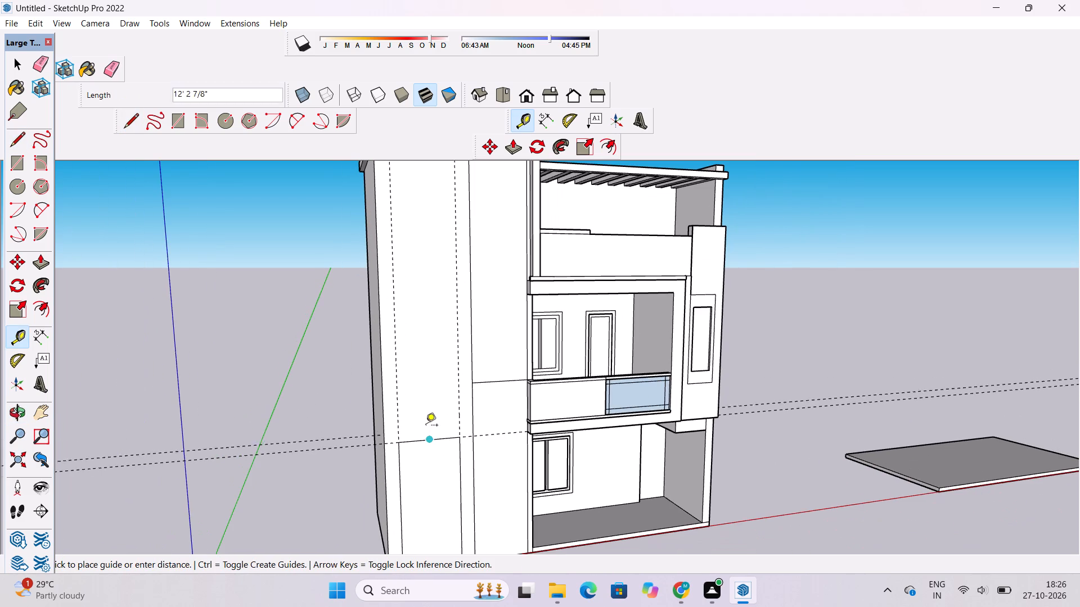
scroll(433, 409, up, 2)
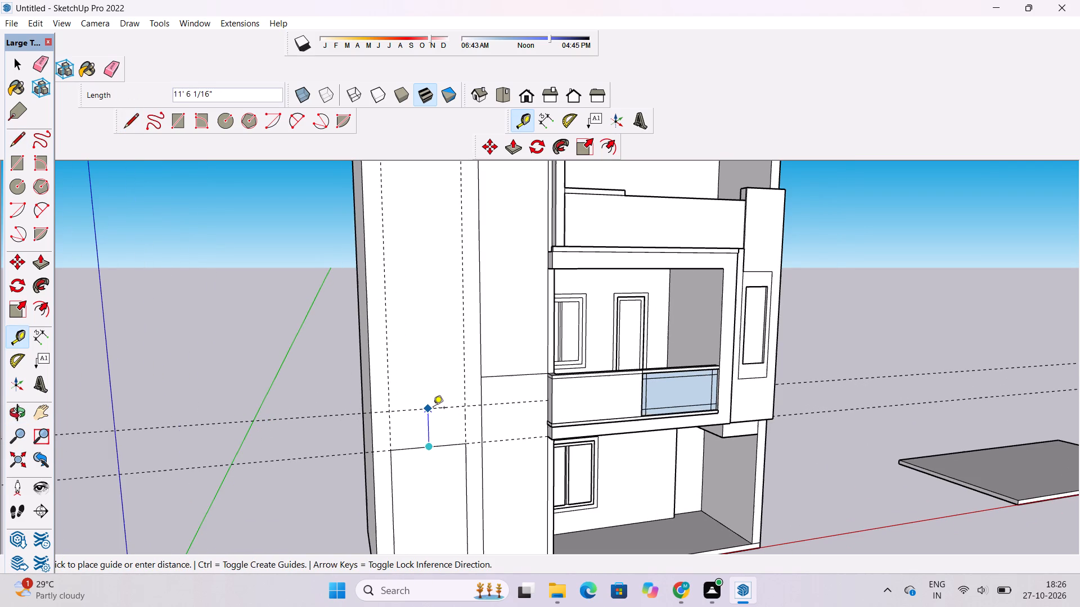
text(11')
key(Return)
Place another horizontal guide 57' above the guide that sits over the lower panel.
key(o)
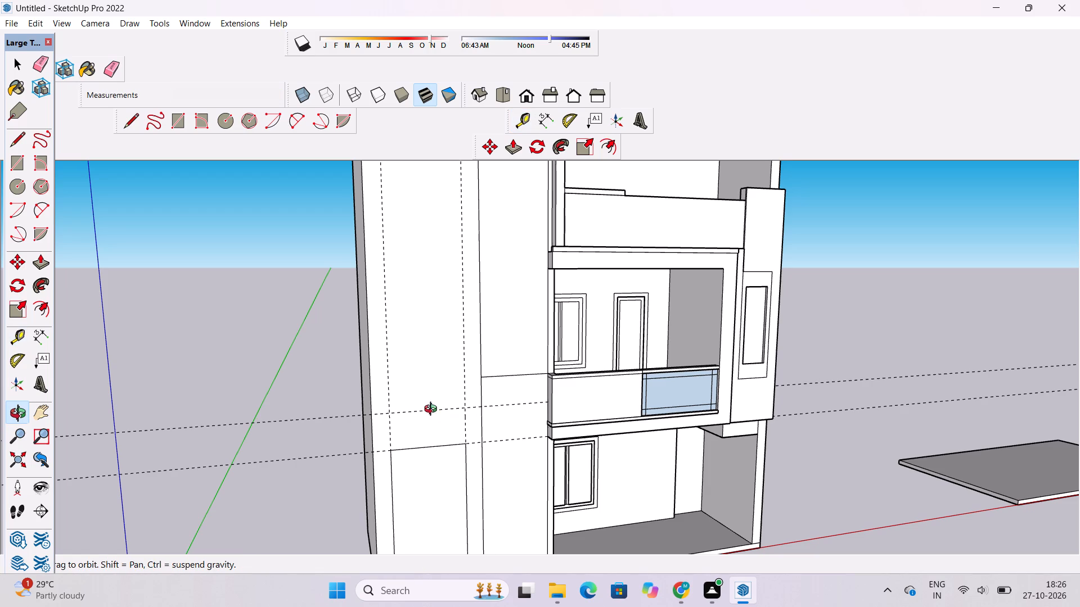
shift+drag(432, 425, 436, 455)
drag(449, 458, 440, 463)
scroll(440, 463, down, 2)
shift+drag(440, 463, 447, 494)
drag(448, 495, 447, 495)
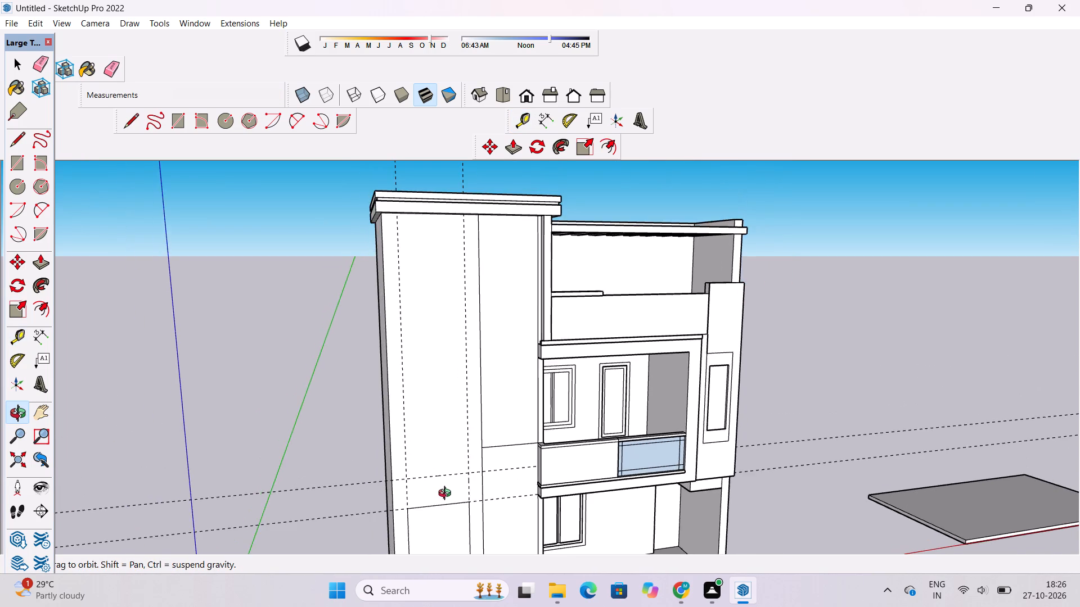
drag(447, 495, 440, 483)
scroll(435, 460, up, 2)
shift+drag(435, 459, 441, 474)
drag(441, 475, 441, 465)
shift+drag(441, 460, 444, 467)
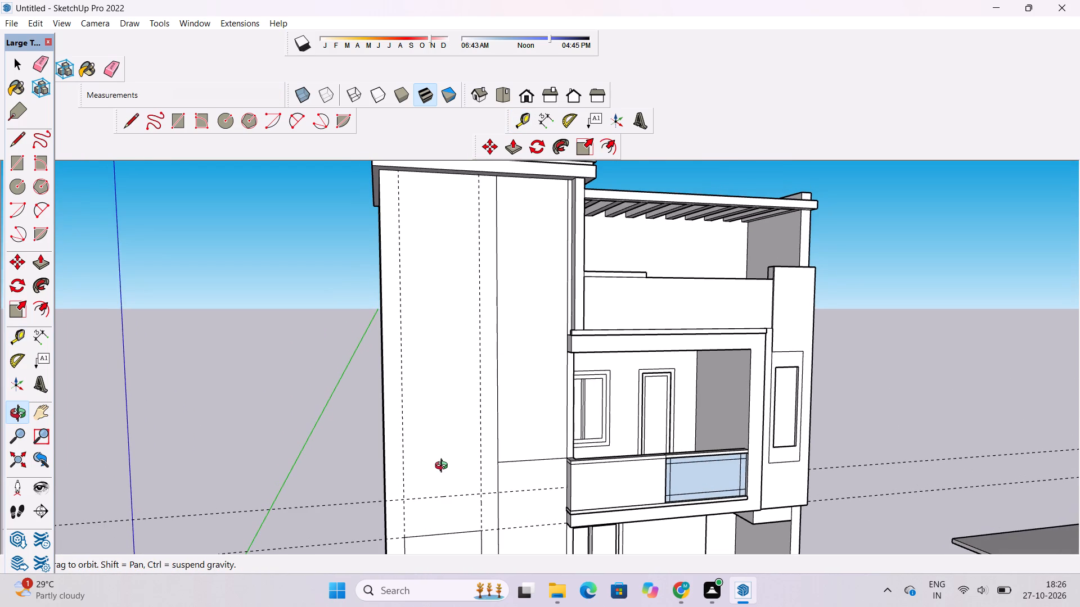
key(t)
click(454, 499)
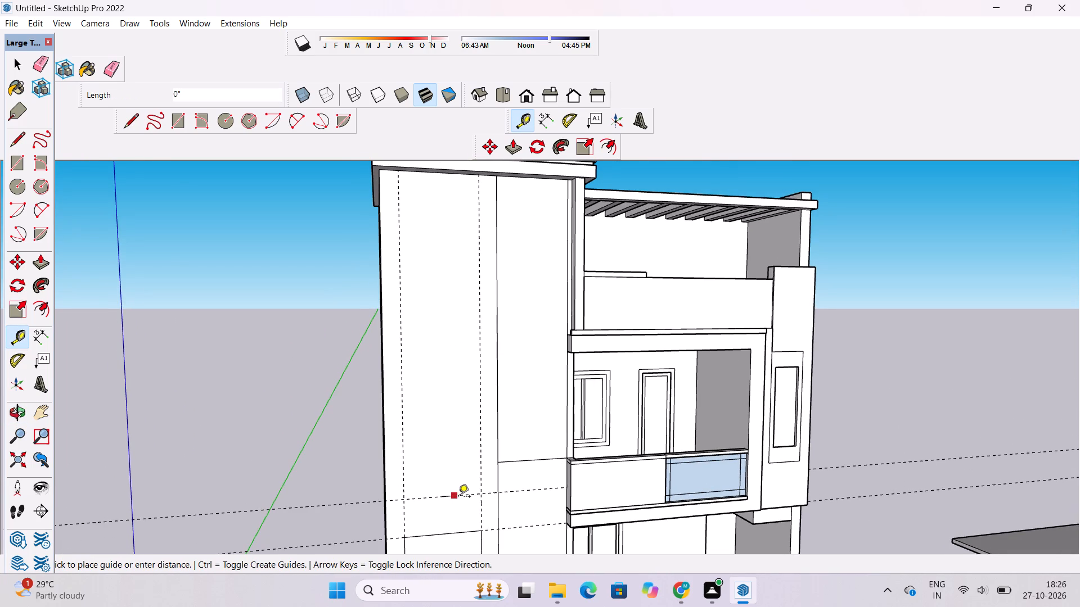
scroll(458, 497, down, 4)
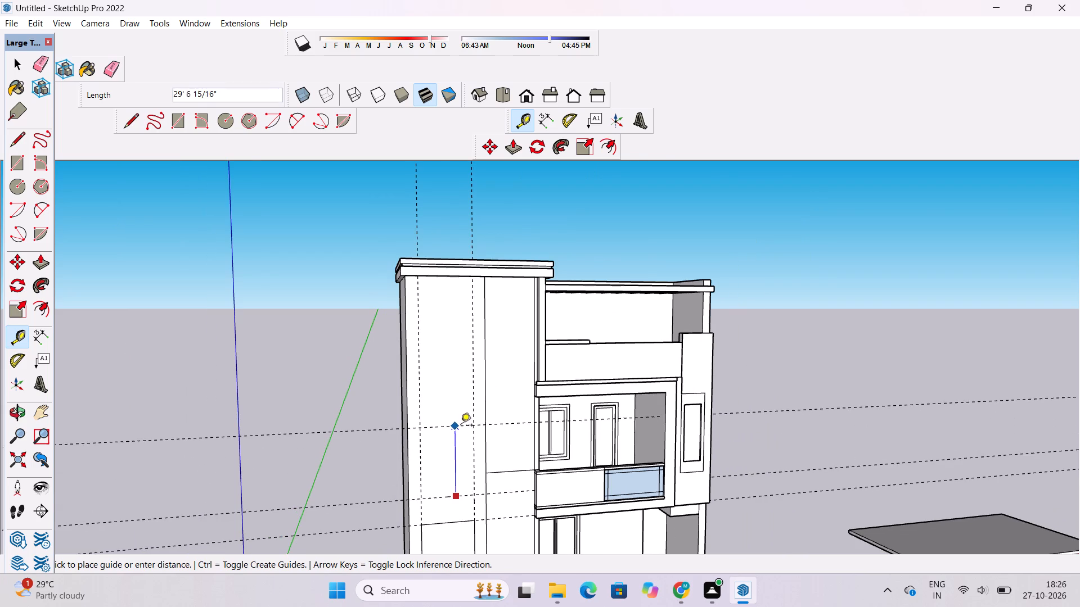
scroll(461, 426, down, 1)
scroll(447, 364, up, 2)
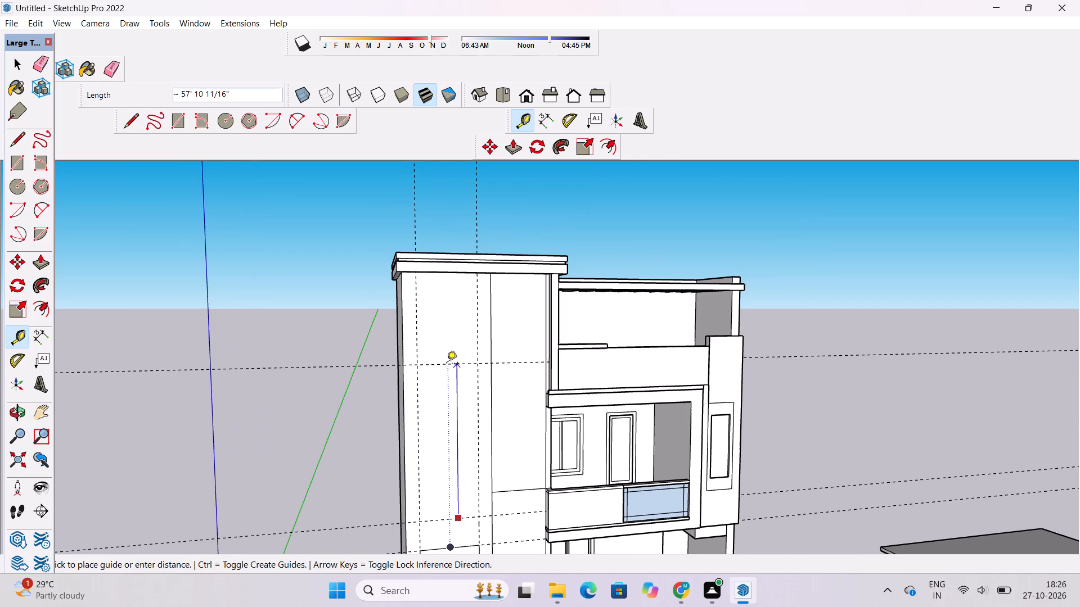
text(57')
key(Return)
Draw a 57' by about 22' rectangle between the vertical guides and the two upper horizontal guides.
scroll(417, 375, down, 2)
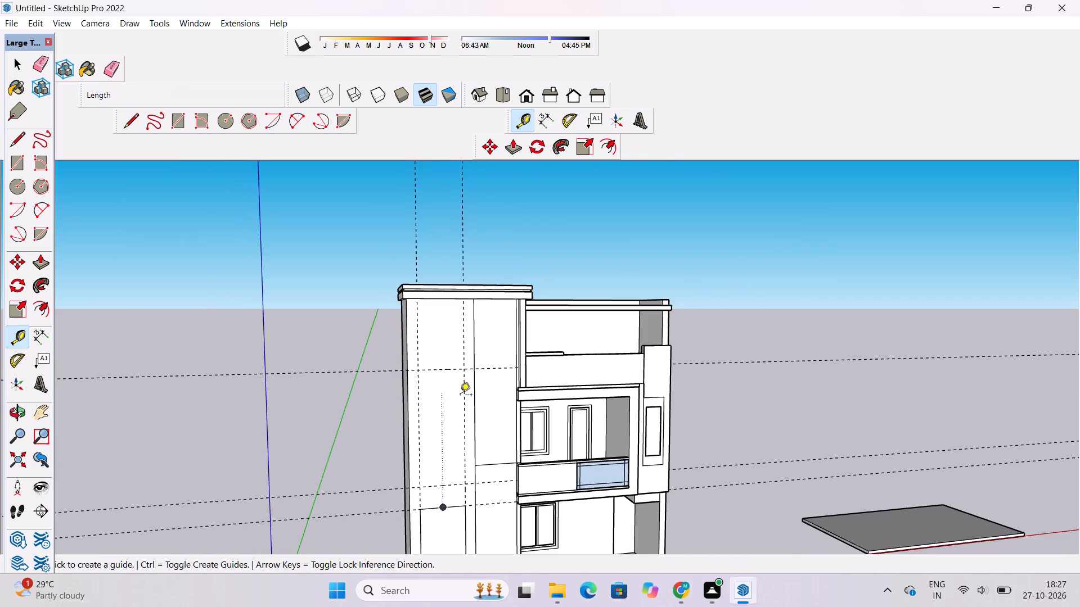
scroll(460, 396, down, 2)
scroll(492, 411, up, 1)
key(r)
scroll(427, 477, up, 5)
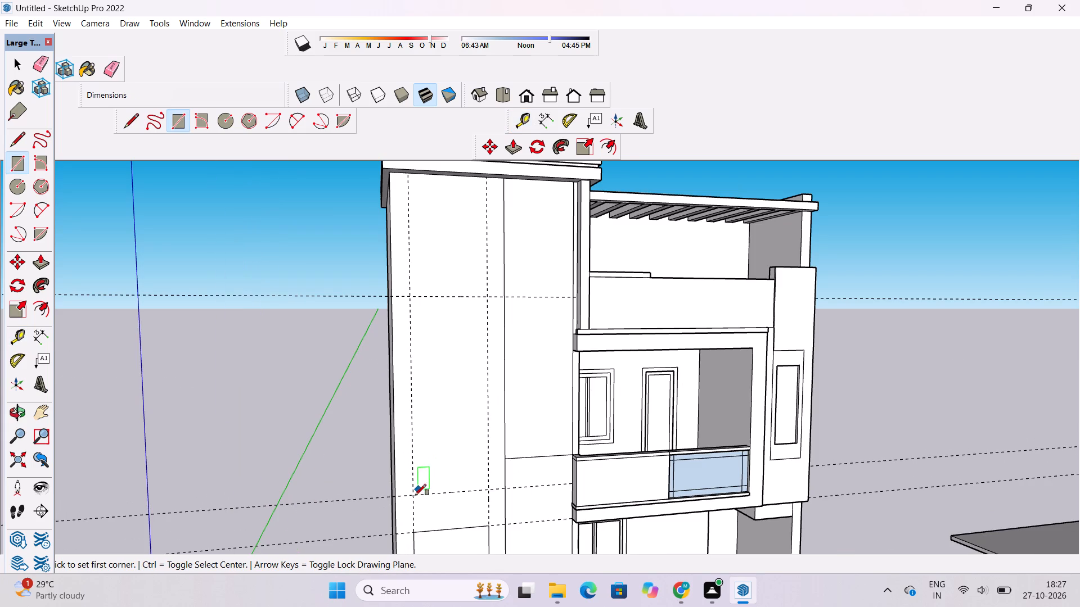
click(415, 496)
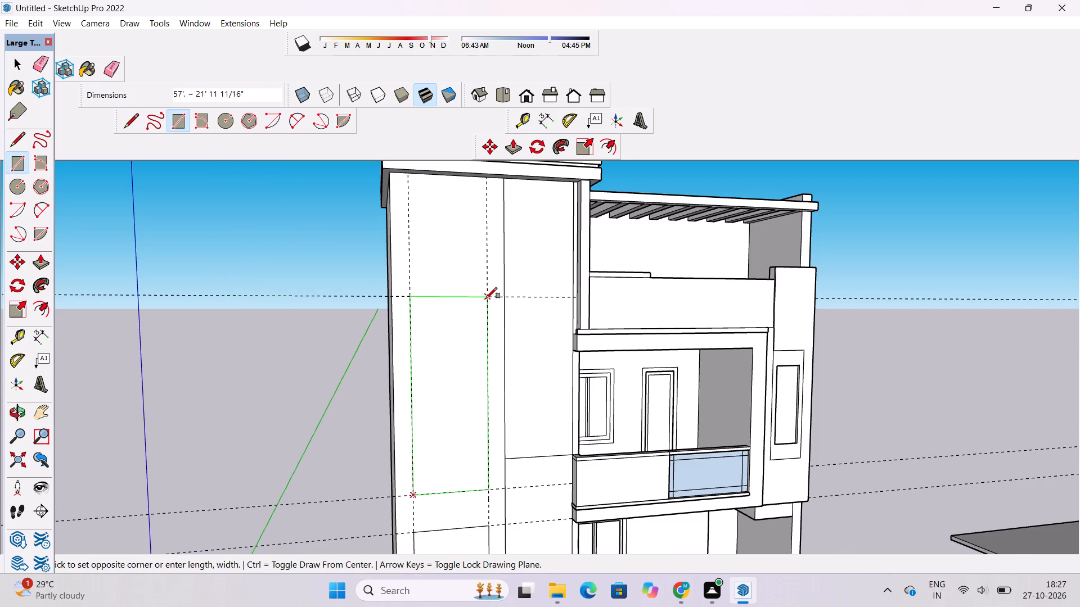
click(487, 297)
Erase the three horizontal guides crossing the tall block's front, keeping the vertical guides.
scroll(479, 301, down, 3)
key(o)
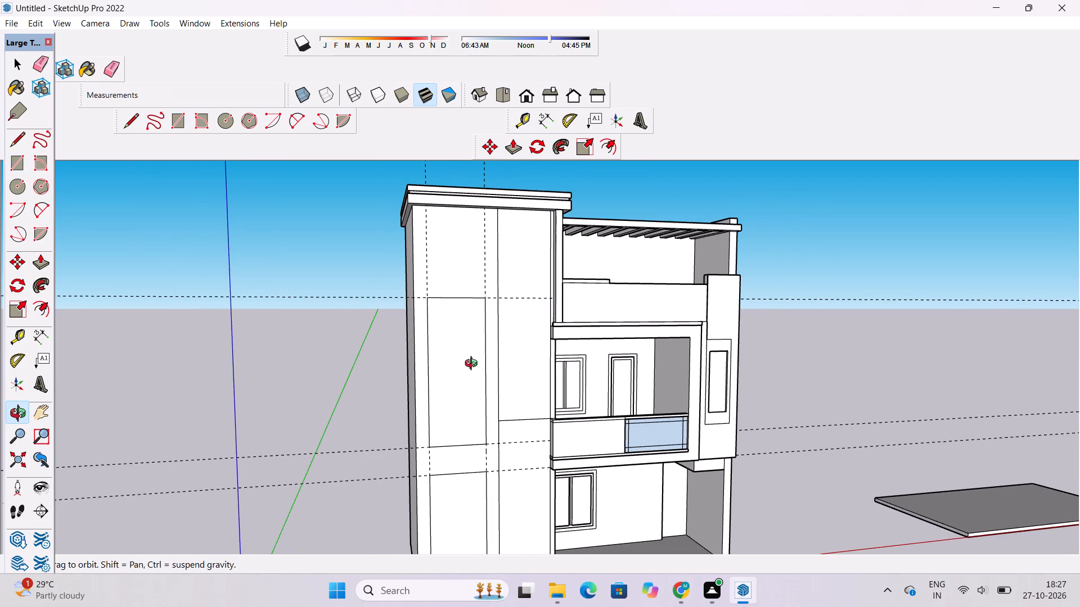
shift+drag(468, 381, 466, 359)
drag(465, 359, 460, 382)
shift+drag(460, 375, 463, 365)
click(463, 364)
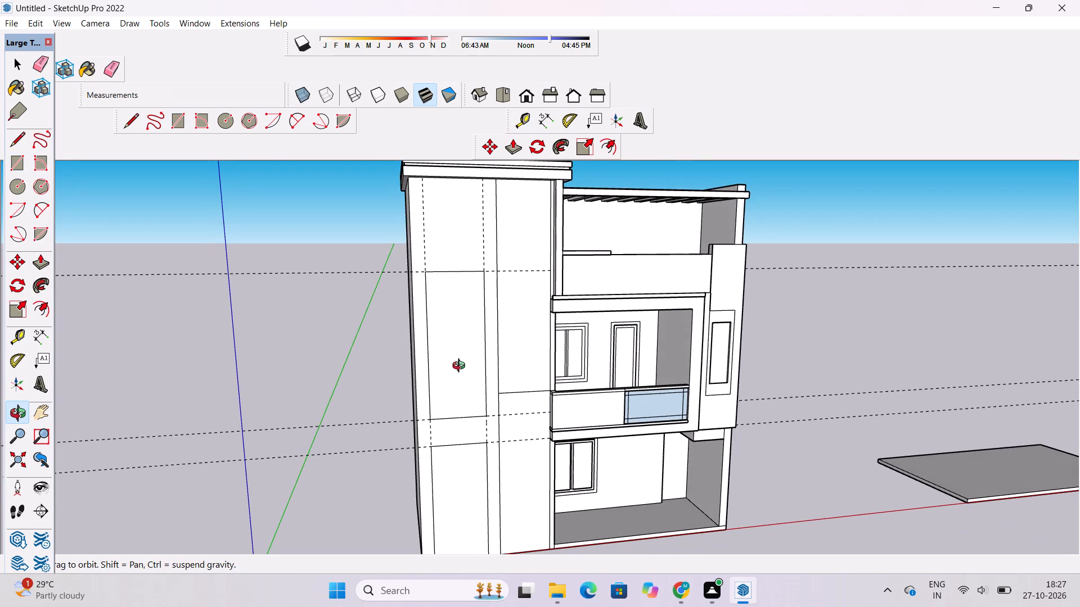
key(e)
drag(335, 258, 335, 282)
drag(355, 345, 361, 454)
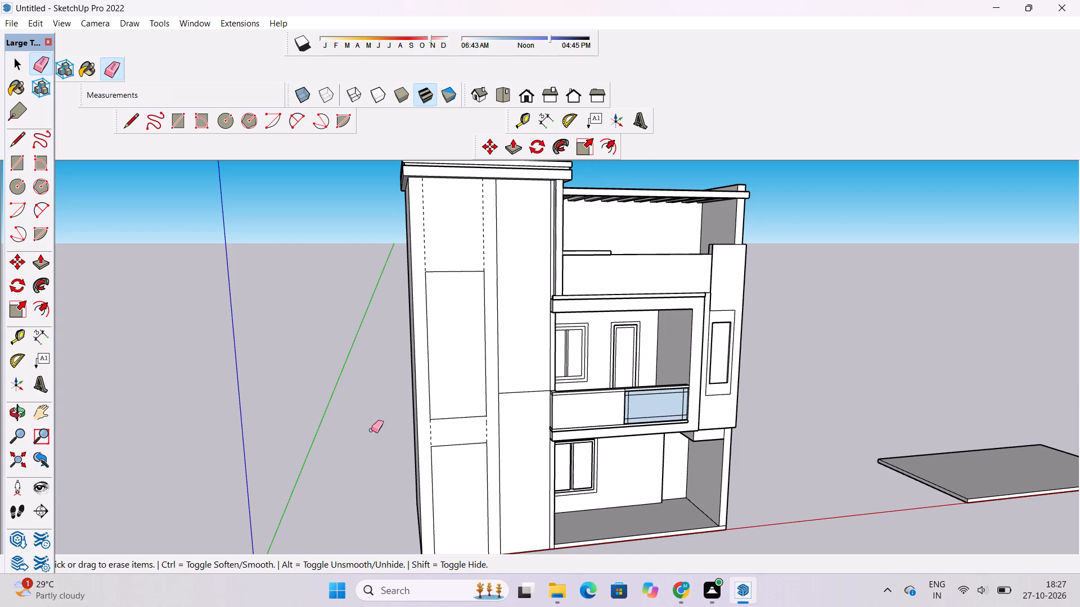
Place a horizontal guide 7' above the top edge of the 57' panel.
scroll(460, 456, down, 1)
key(o)
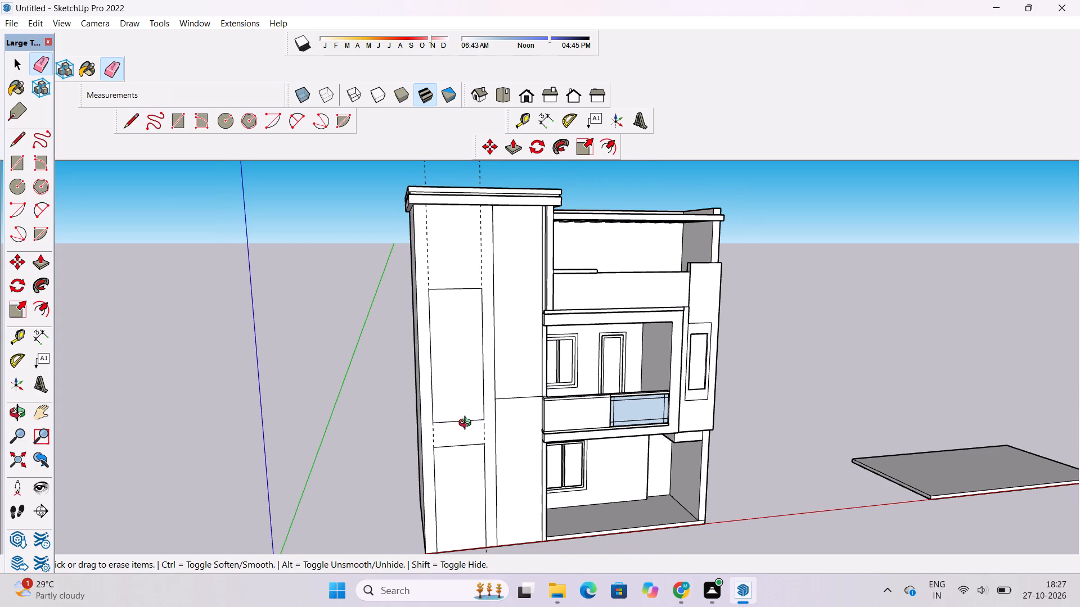
shift+drag(467, 422, 470, 438)
drag(471, 440, 461, 447)
scroll(460, 360, up, 3)
shift+drag(463, 348, 492, 387)
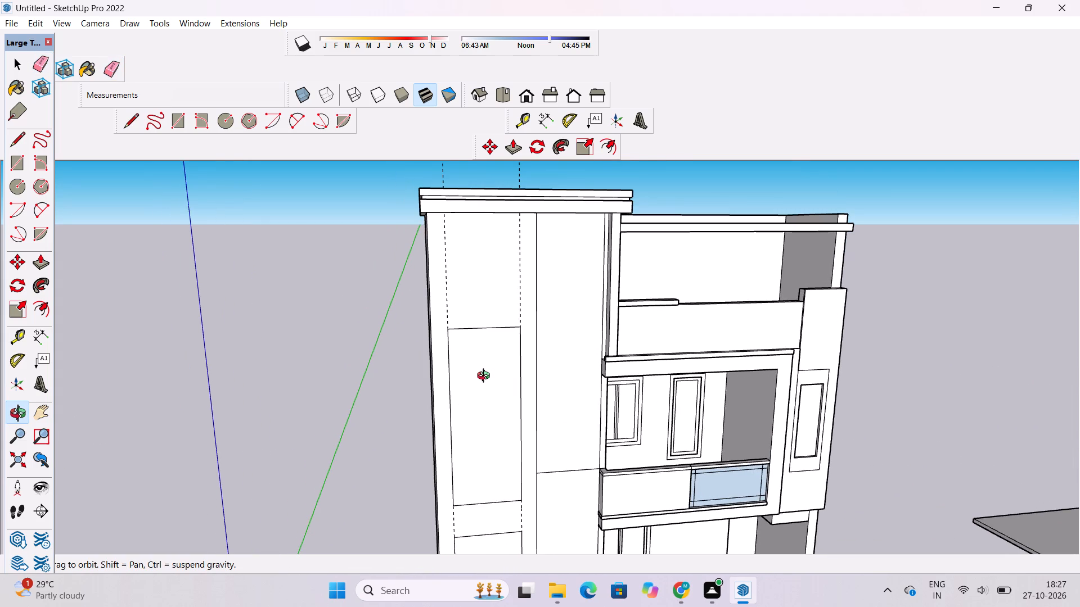
key(t)
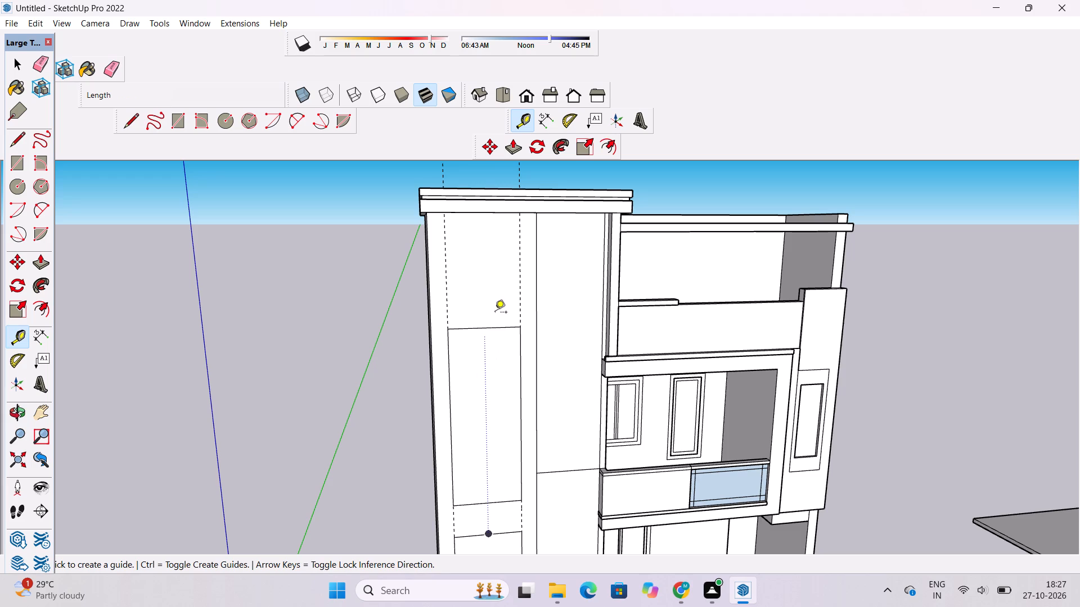
scroll(492, 323, up, 4)
scroll(501, 455, down, 3)
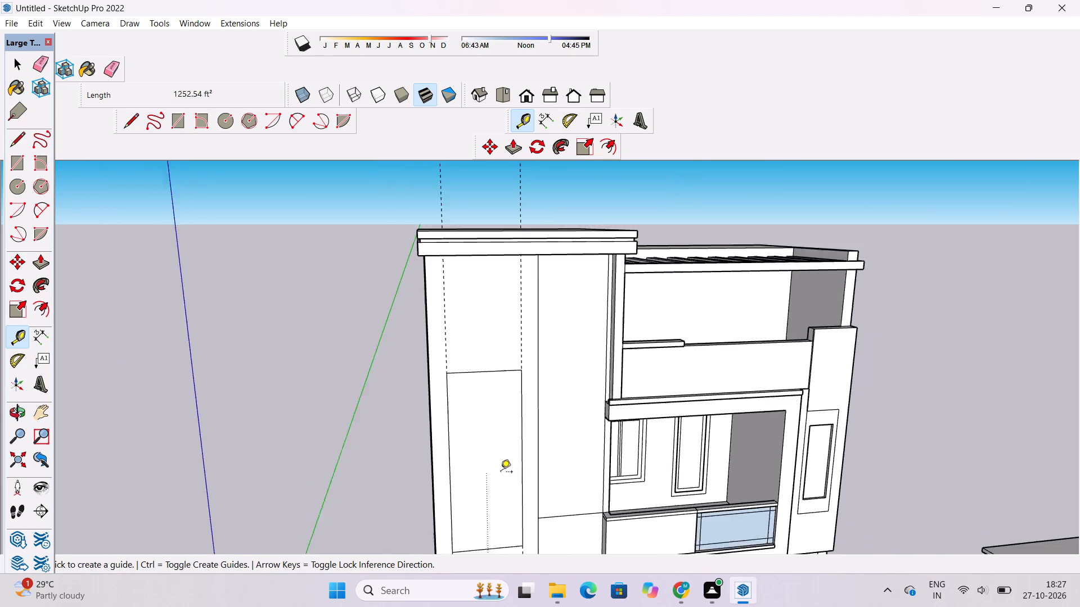
scroll(501, 473, down, 2)
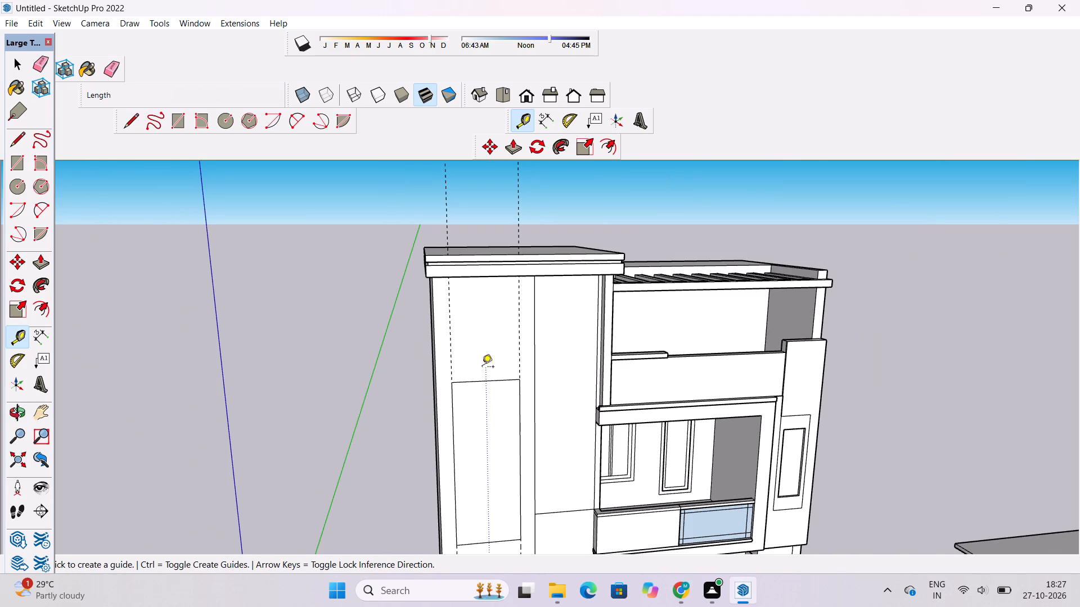
scroll(482, 368, down, 2)
scroll(481, 382, up, 4)
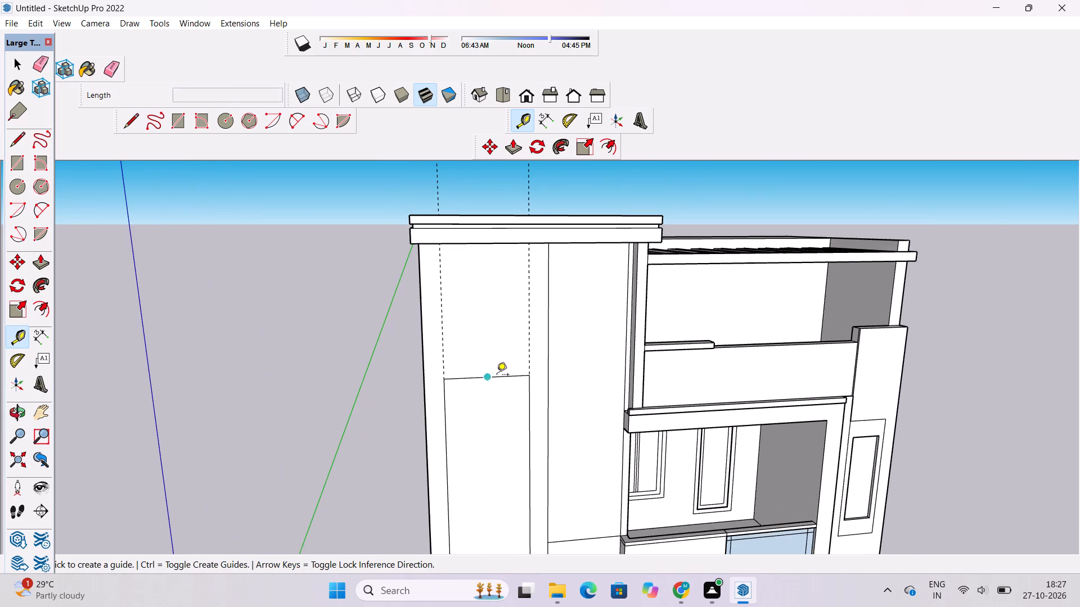
click(508, 378)
scroll(508, 378, down, 1)
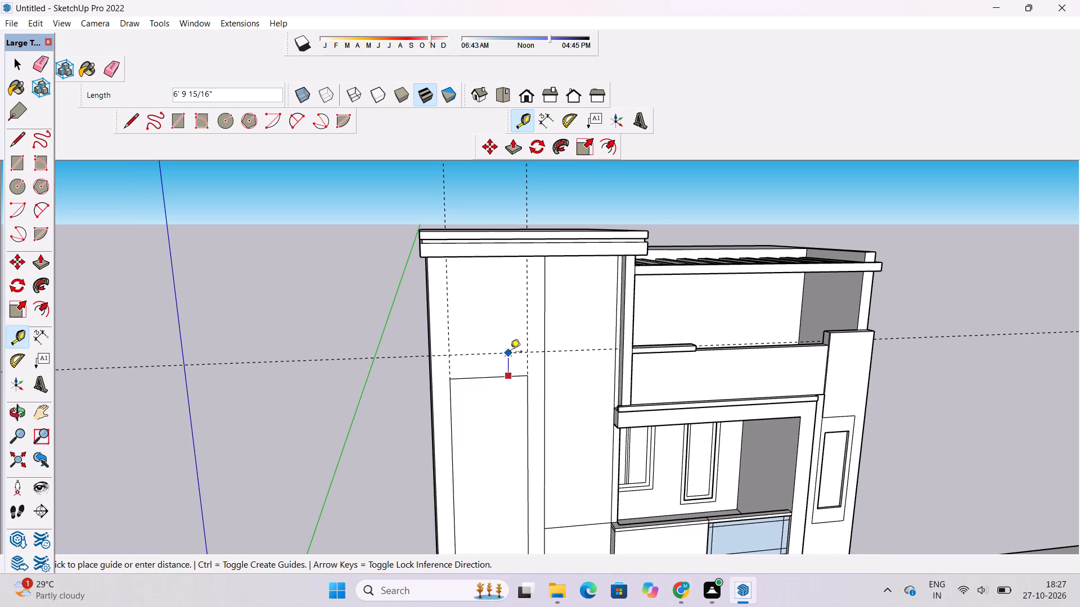
text(7')
key(Return)
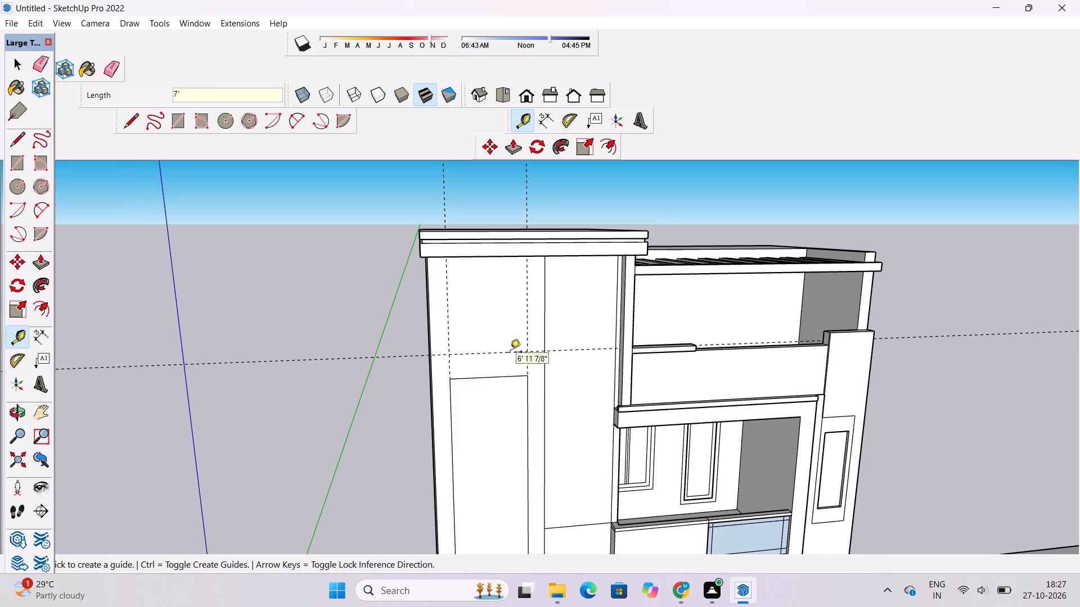
Place a second horizontal guide 18' above the one over the 57' panel, below the tall block's cornice.
click(466, 354)
scroll(466, 355, down, 3)
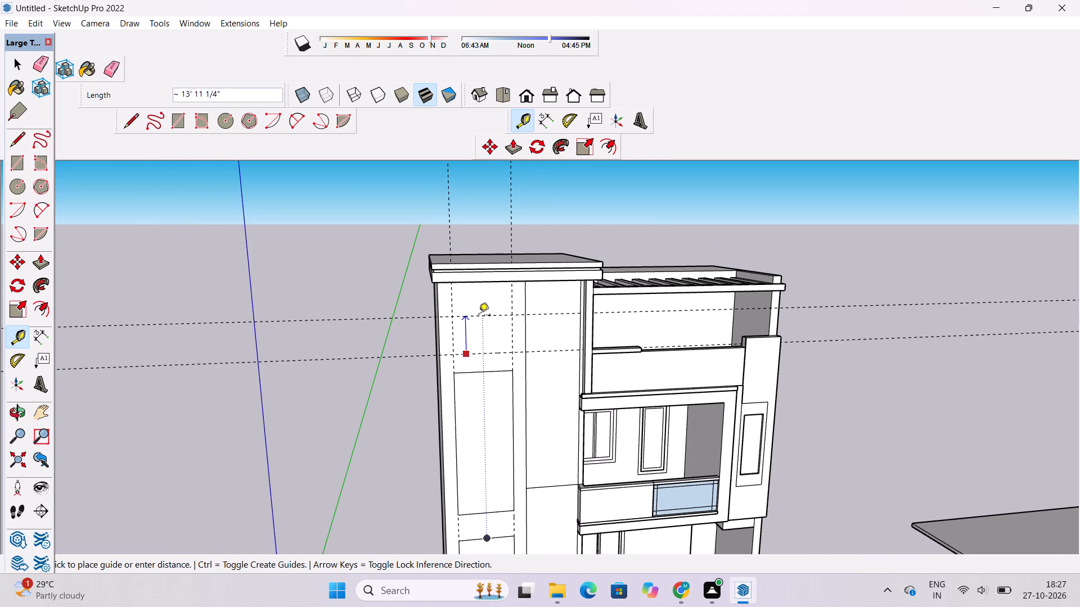
scroll(479, 316, up, 3)
text(18')
key(Return)
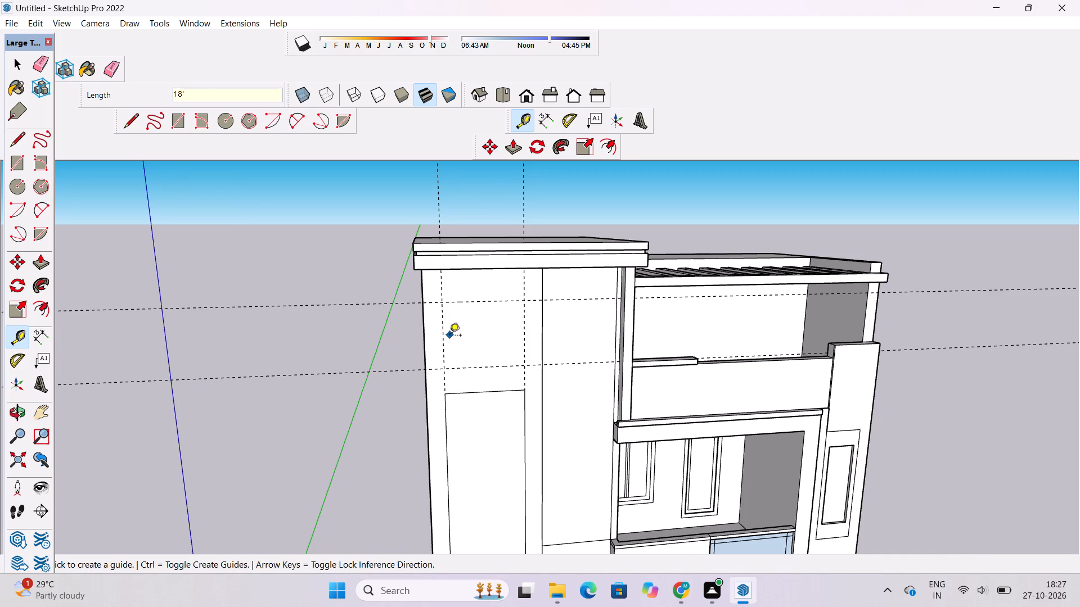
Place a vertical guide 3' inward from the vertical guide nearest the tall block's outer edge.
scroll(441, 349, up, 2)
click(442, 332)
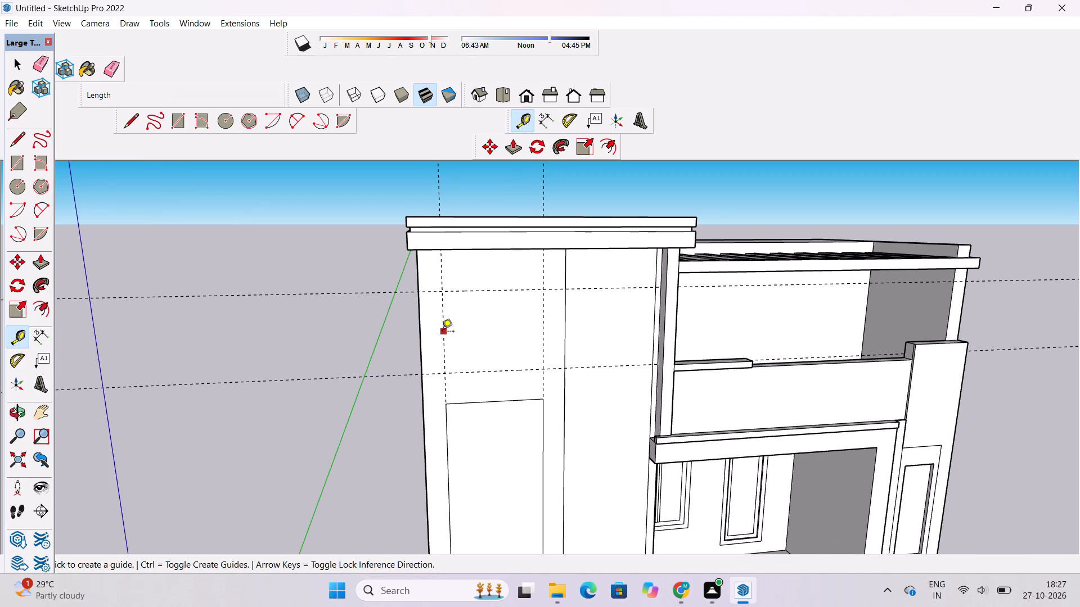
scroll(442, 332, down, 1)
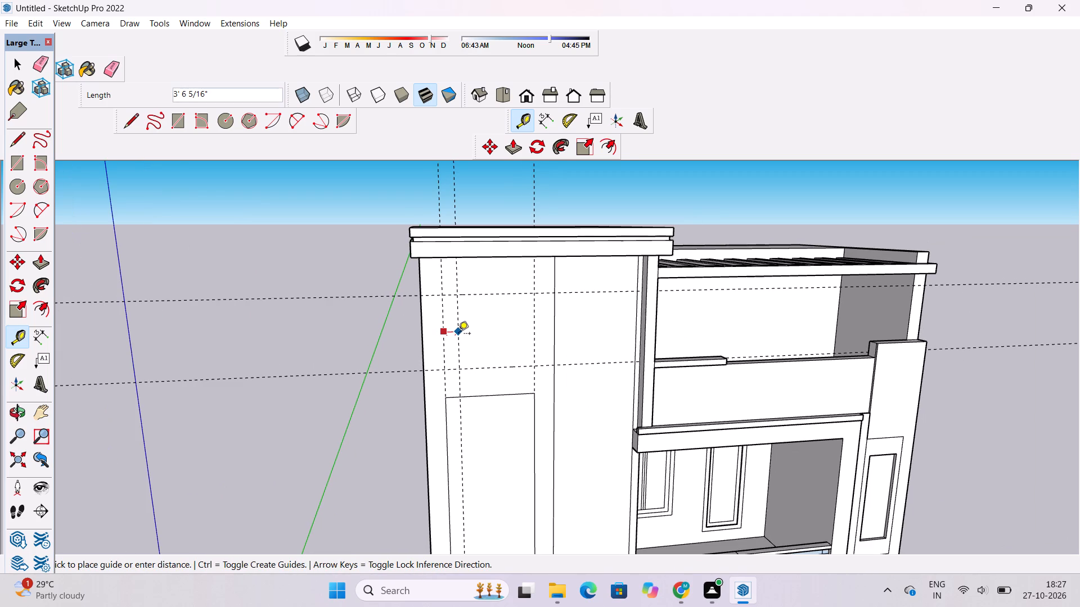
text(3')
key(Return)
Place a matching vertical guide 3' inward from the vertical guide beside the tall block's dividing line.
click(537, 317)
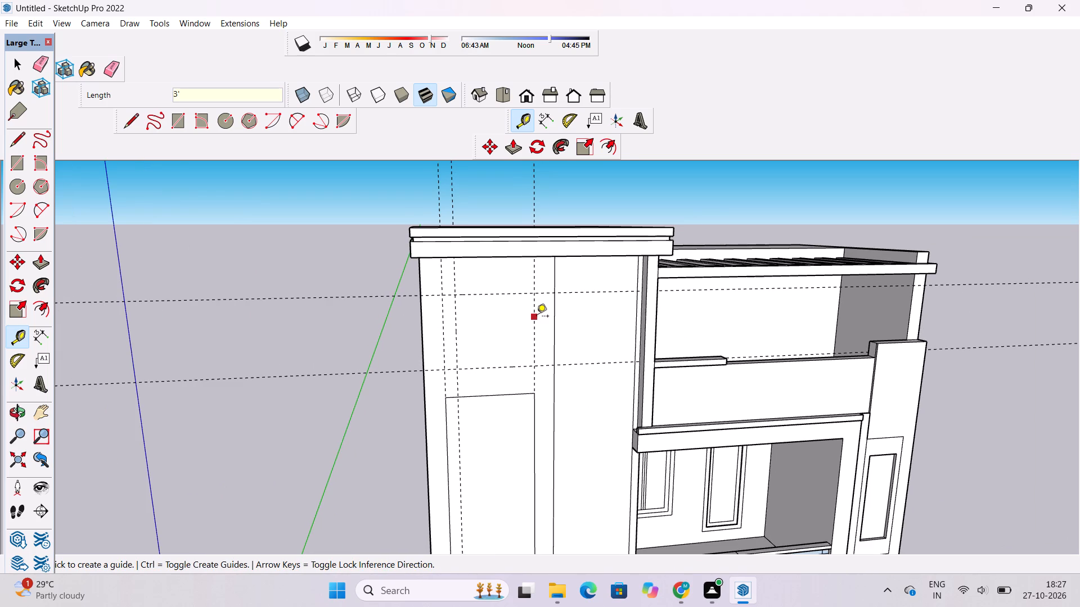
text(3')
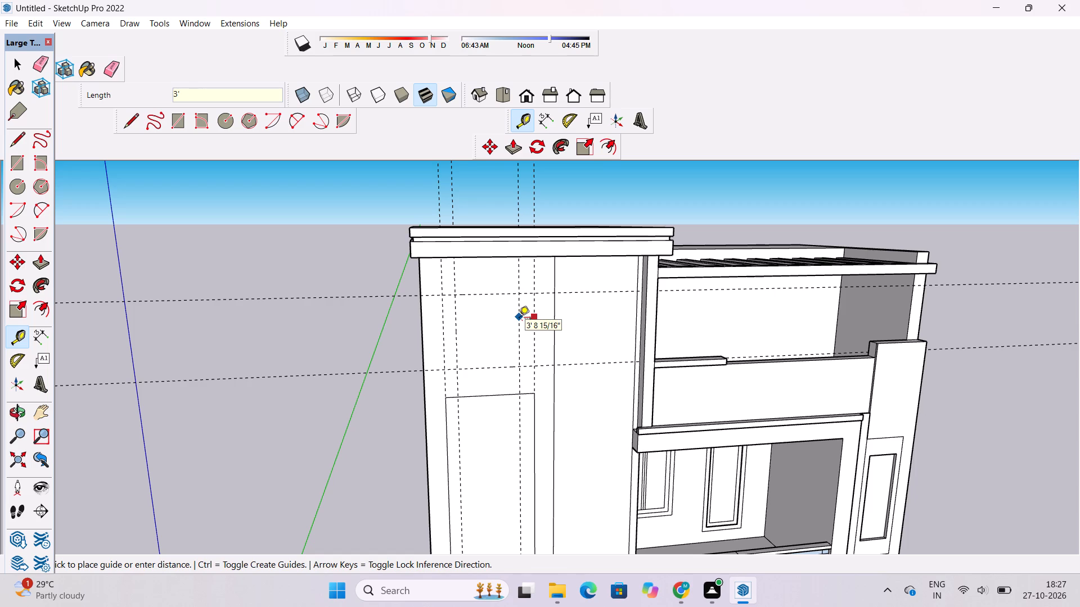
key(Return)
Draw a rectangular panel about 18' high by 16' wide between the inner guides, above the 57' panel on the tall block.
key(r)
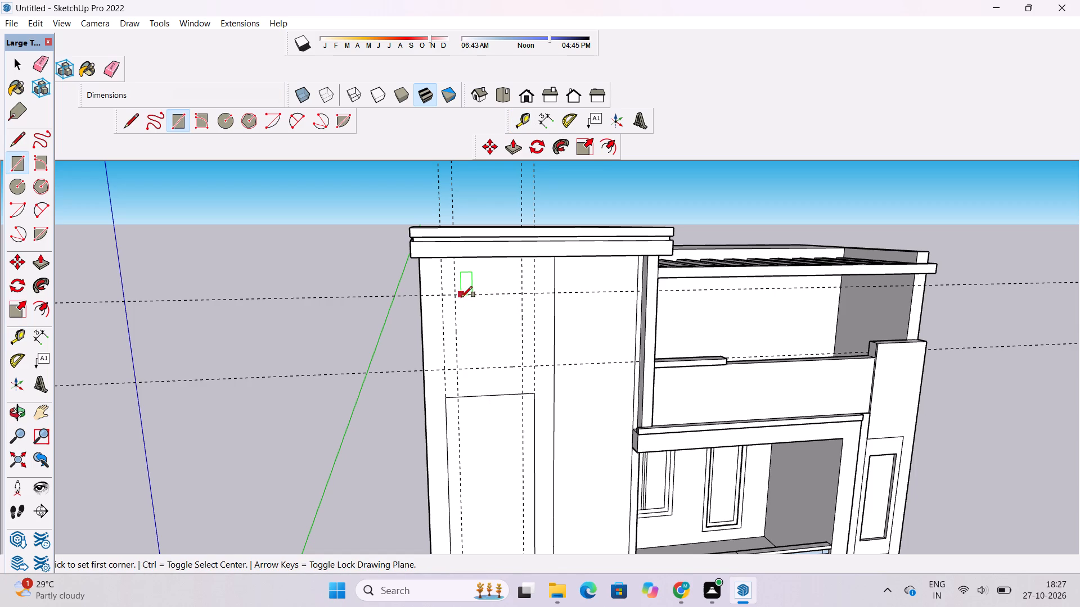
click(457, 295)
click(523, 367)
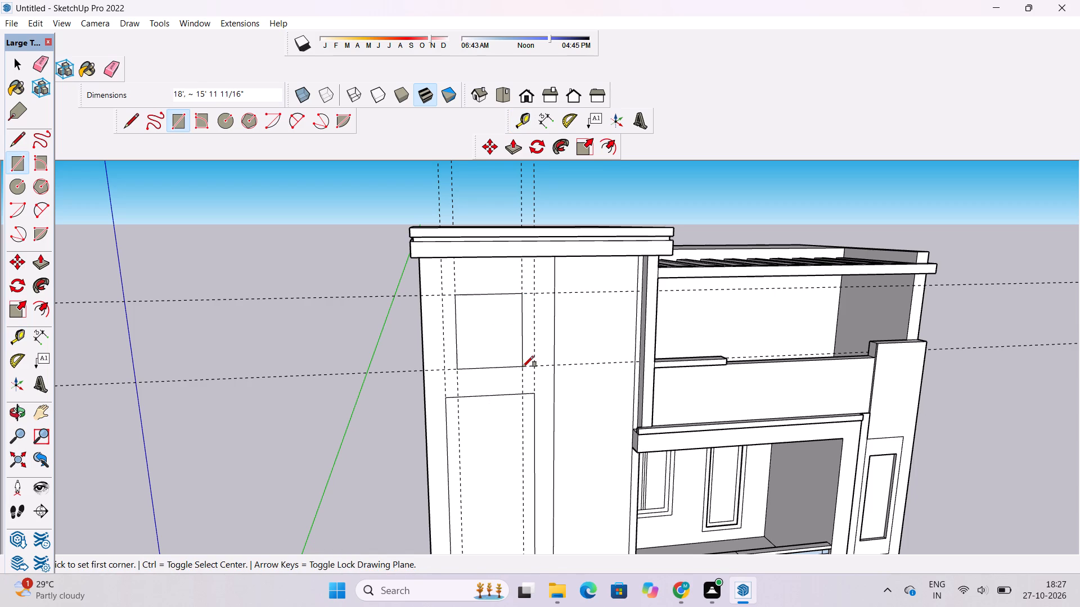
Erase the two horizontal and four vertical guides around the new upper panel on the tall block.
key(e)
drag(348, 270, 345, 392)
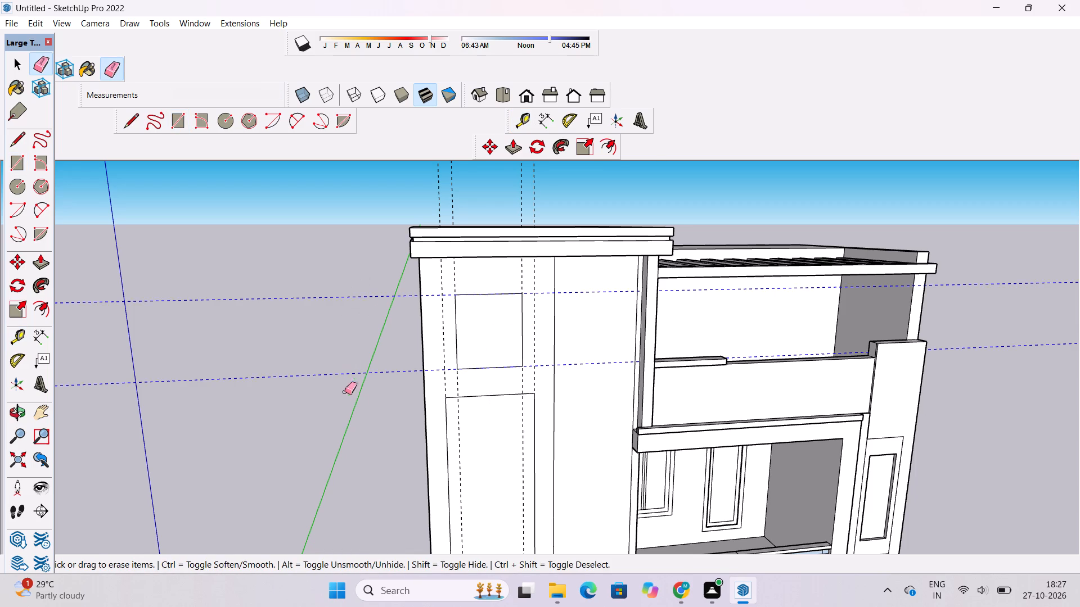
drag(345, 392, 351, 408)
scroll(408, 392, down, 1)
scroll(450, 311, up, 4)
drag(434, 298, 425, 311)
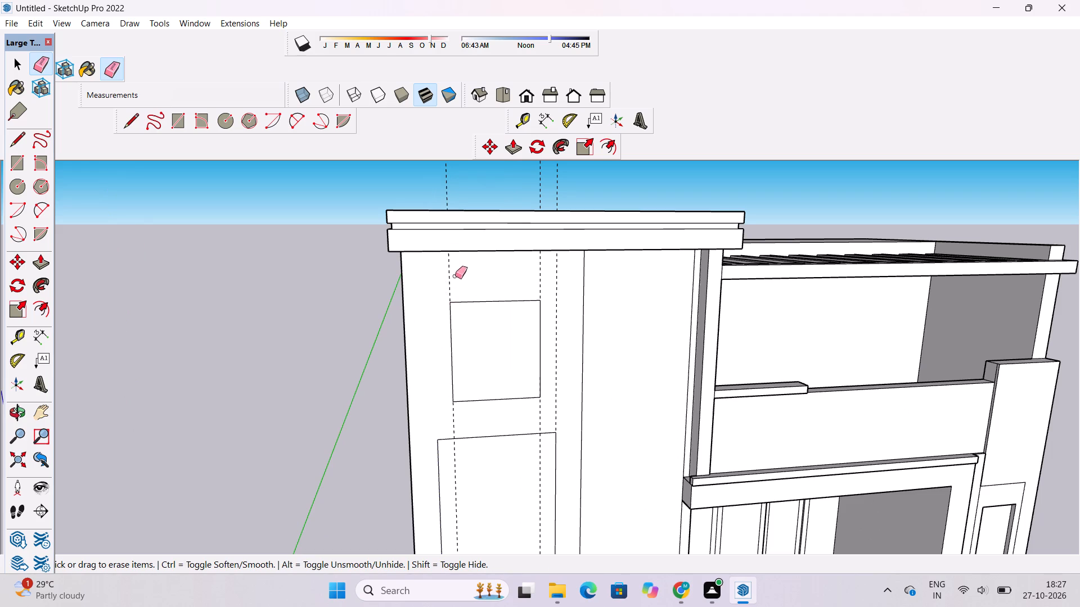
drag(455, 275, 442, 287)
drag(566, 280, 540, 280)
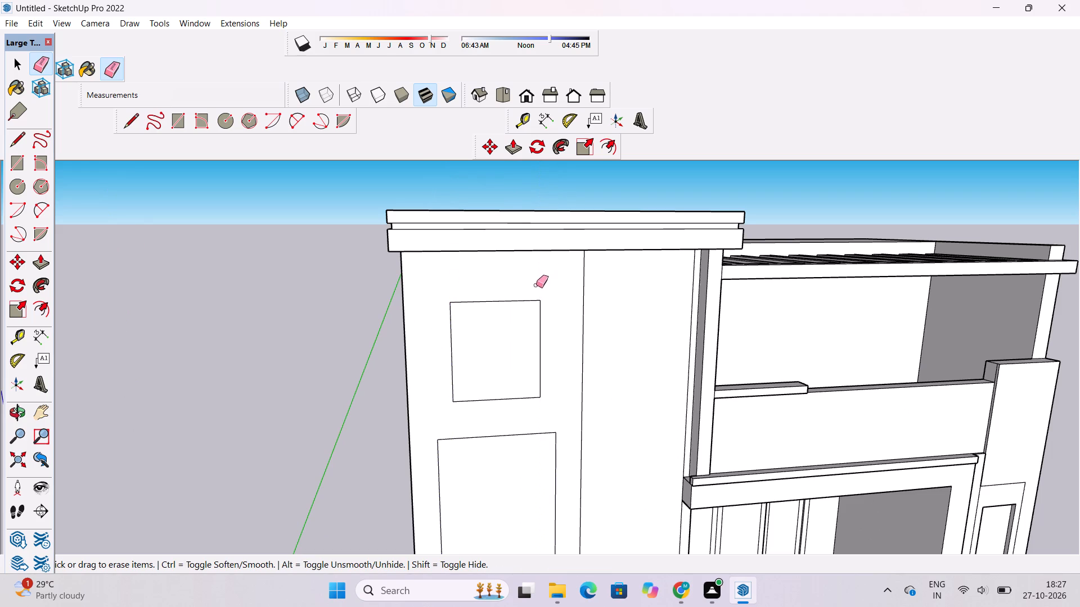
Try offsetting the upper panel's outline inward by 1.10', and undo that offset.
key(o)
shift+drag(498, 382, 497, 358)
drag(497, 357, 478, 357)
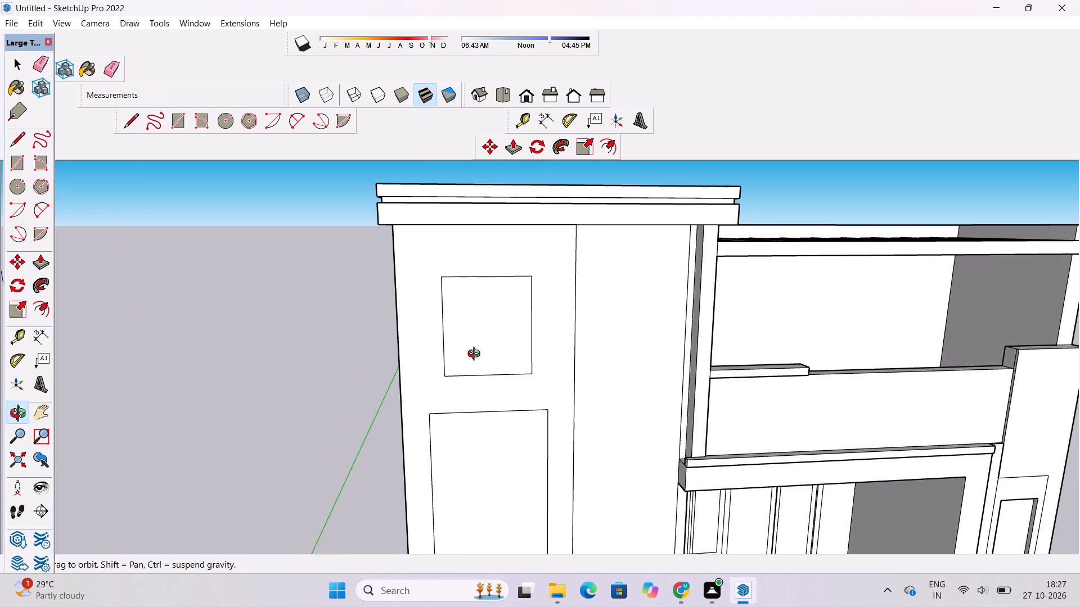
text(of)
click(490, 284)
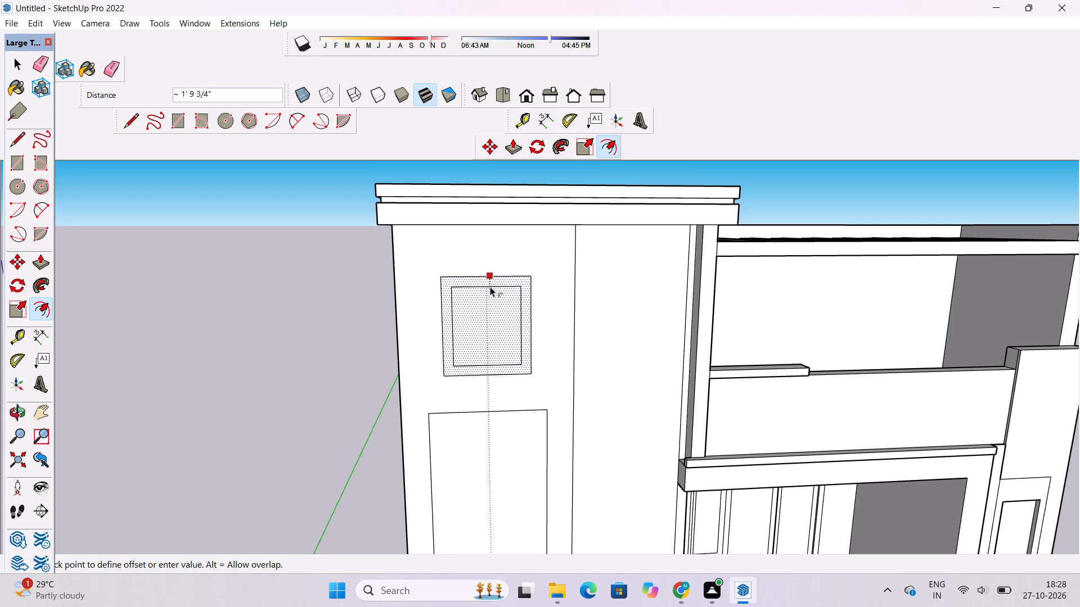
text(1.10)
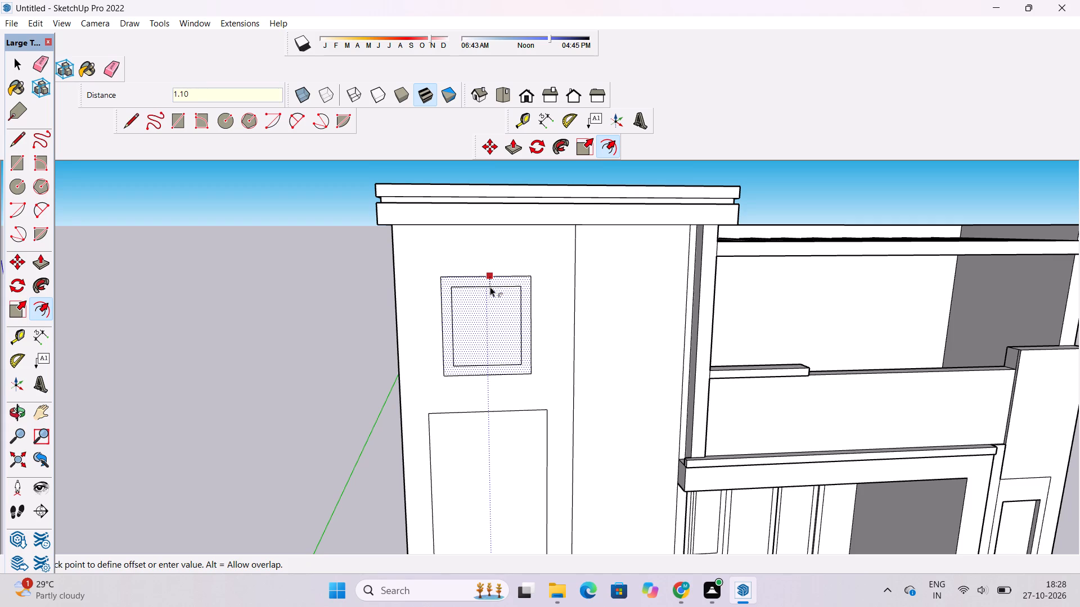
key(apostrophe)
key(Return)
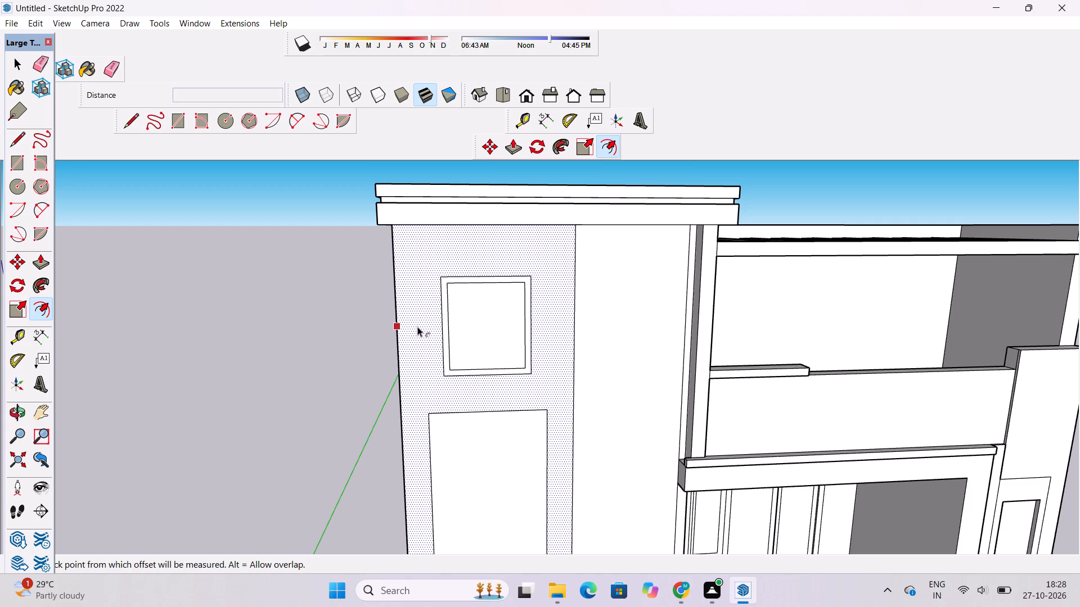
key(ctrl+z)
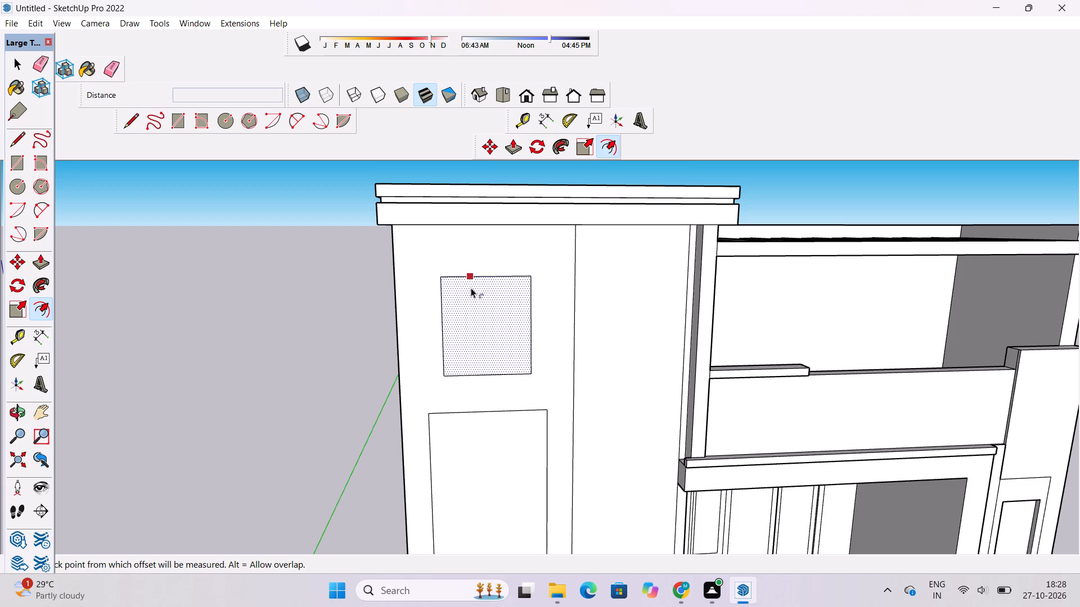
Offset the upper panel's outline inward by 2' to form a border frame.
click(471, 288)
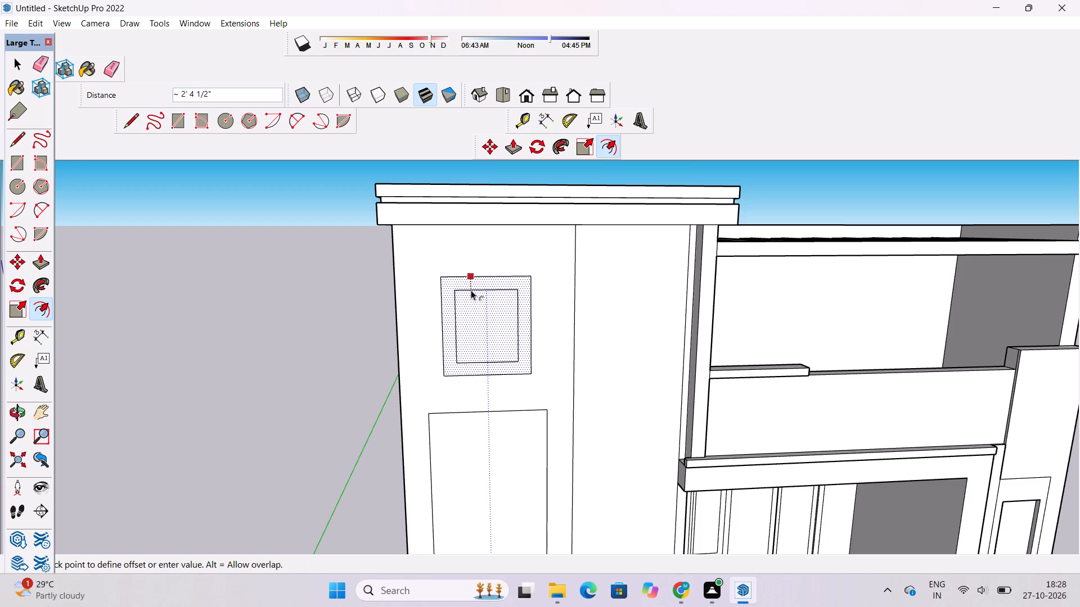
text(2')
key(Return)
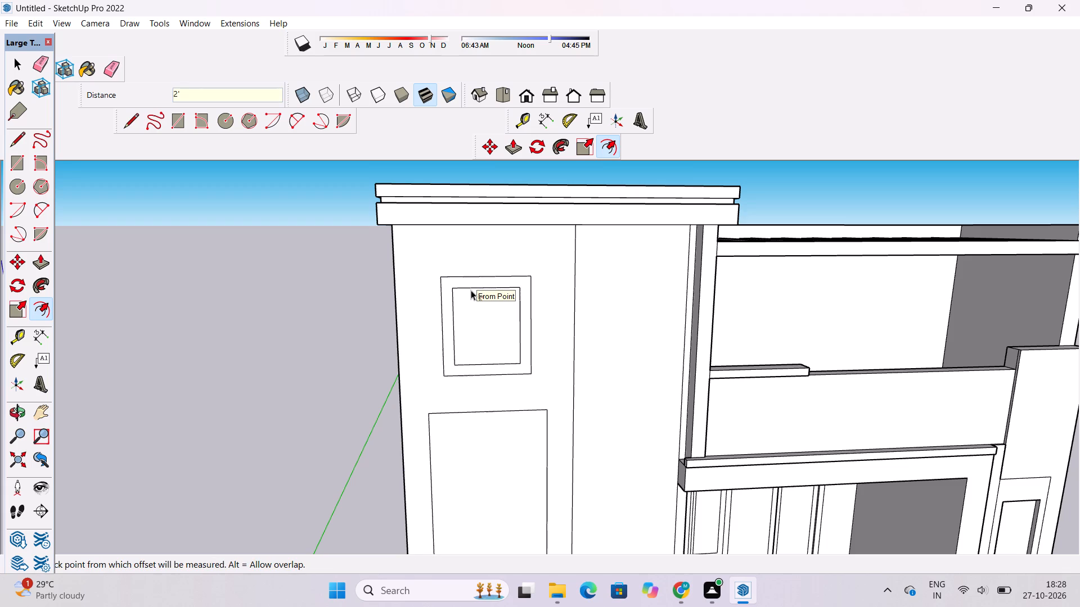
Offset the outline of the tall block's 57' middle panel inward by 2.10'.
scroll(425, 309, down, 1)
scroll(497, 317, up, 1)
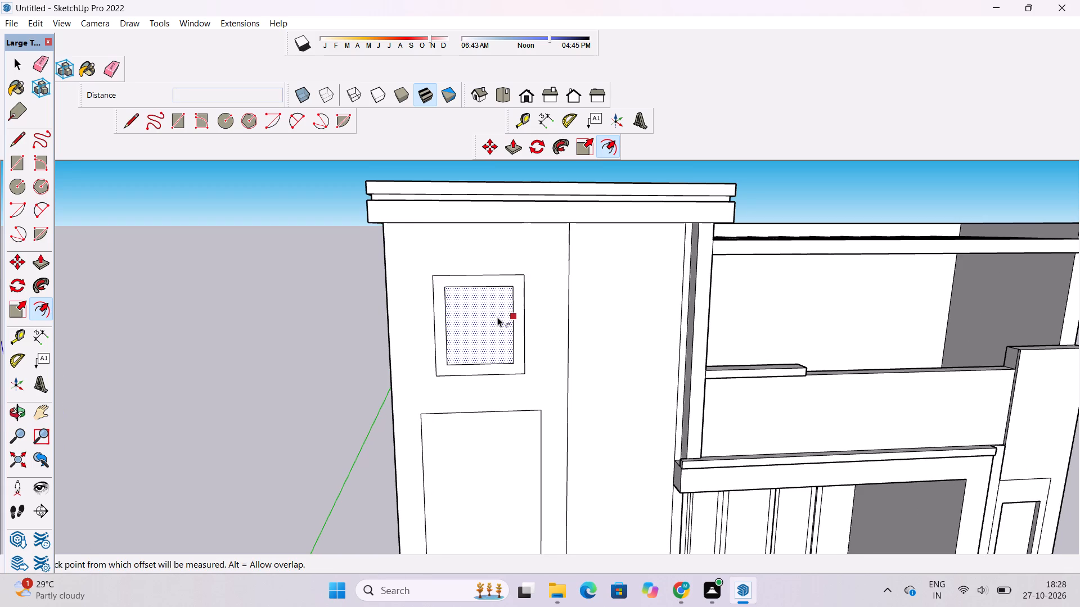
key(o)
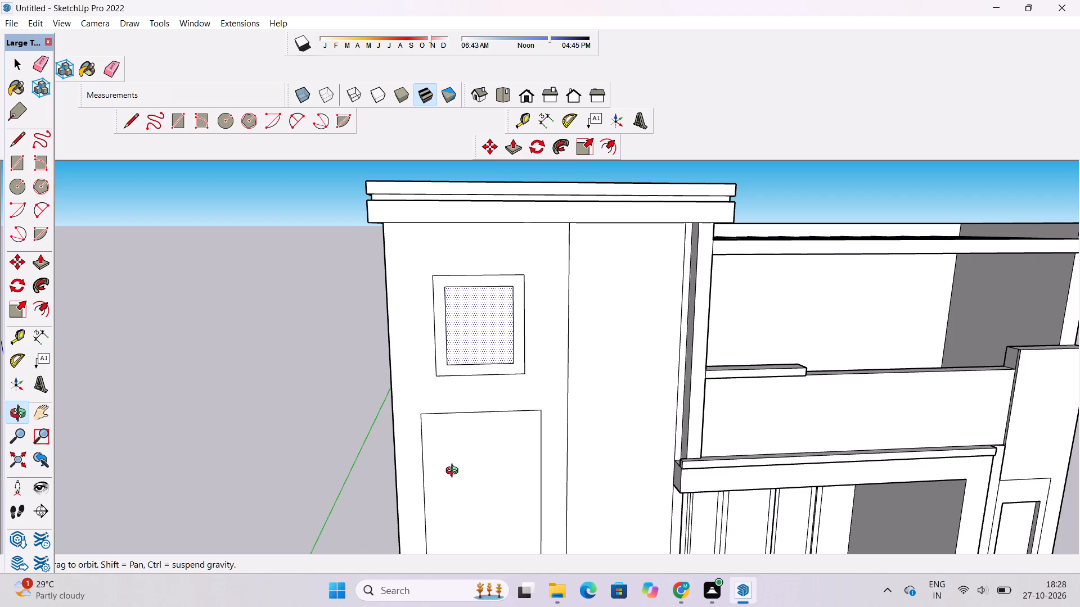
shift+drag(456, 471, 448, 432)
shift+drag(448, 432, 451, 438)
key(space)
click(340, 425)
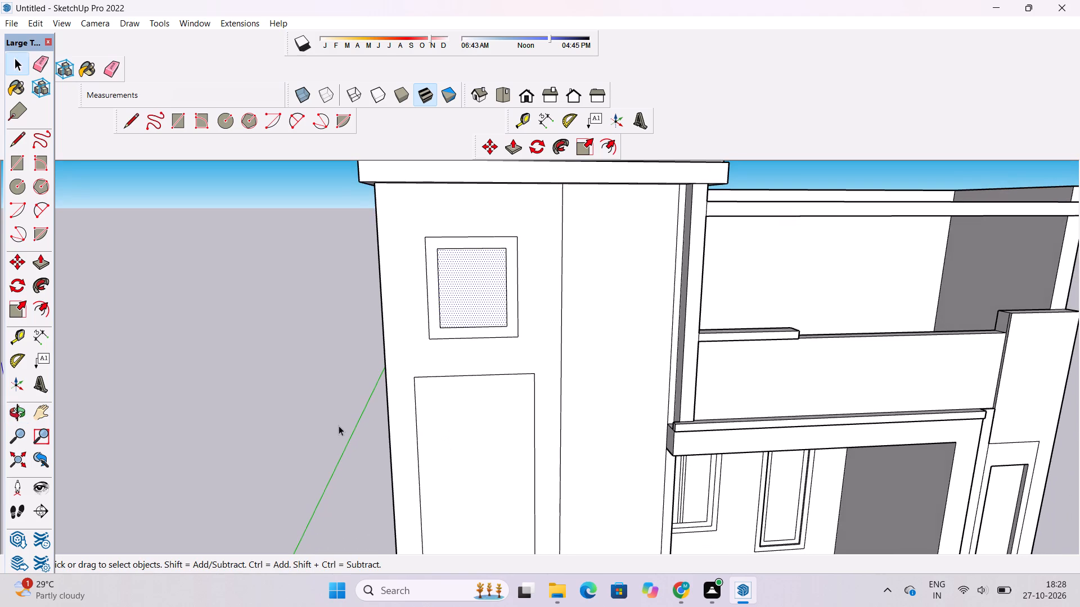
key(o)
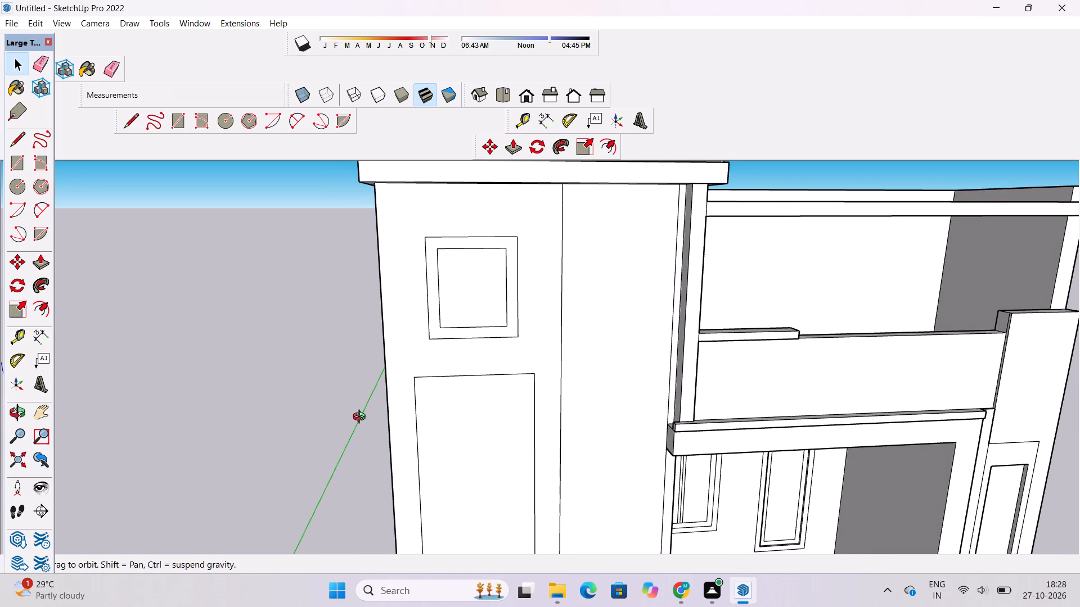
scroll(362, 418, down, 2)
shift+click(448, 390)
drag(454, 397, 462, 401)
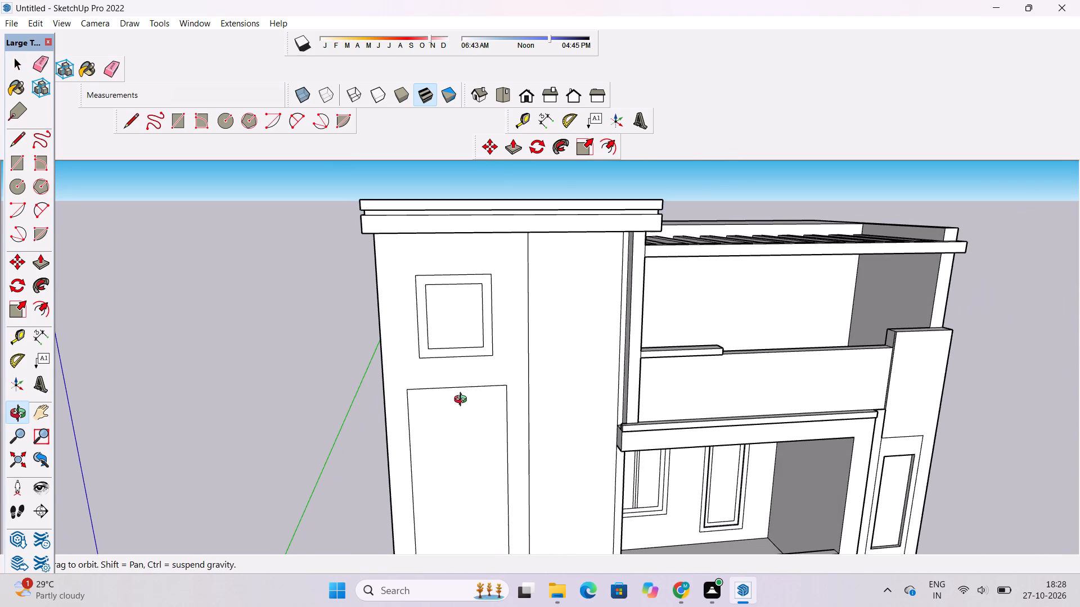
shift+drag(447, 388, 448, 393)
click(448, 393)
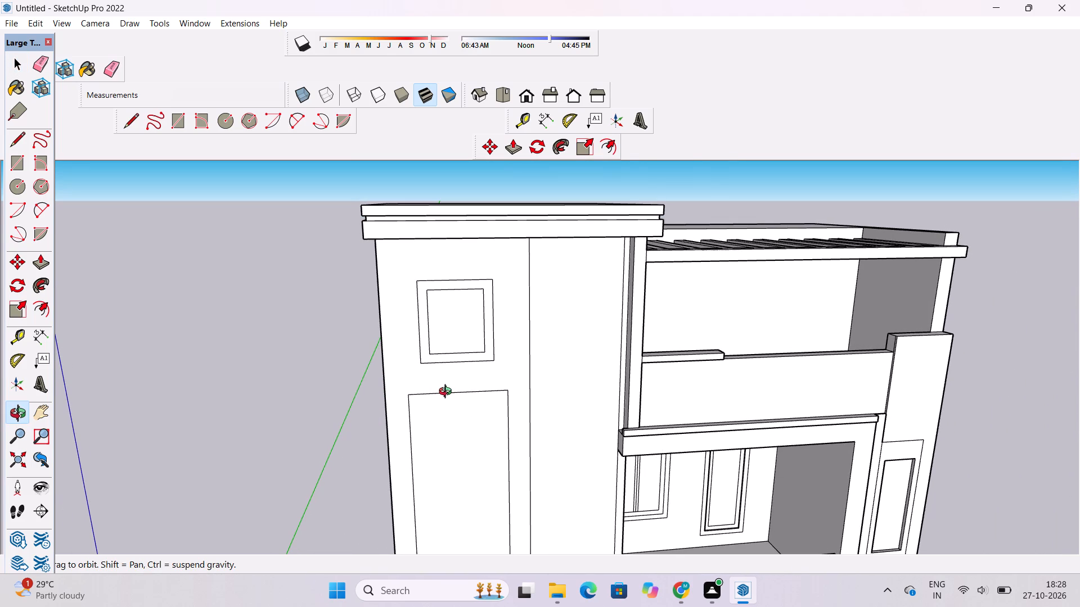
scroll(456, 363, down, 1)
shift+click(458, 359)
drag(458, 359, 465, 360)
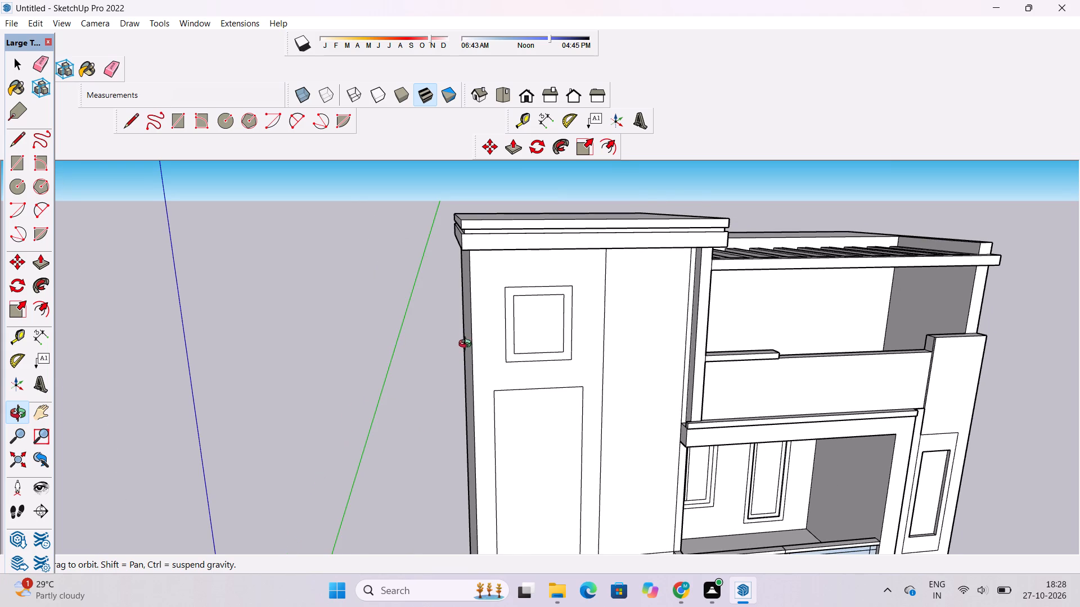
shift+click(472, 338)
scroll(497, 341, down, 2)
shift+drag(532, 343, 504, 335)
shift+drag(509, 379, 494, 325)
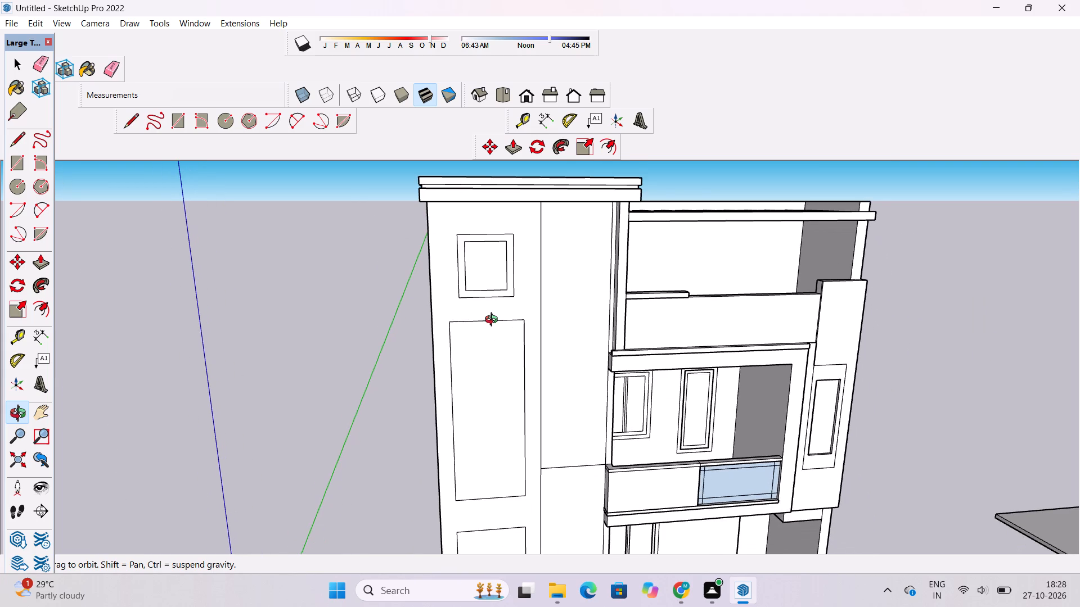
drag(486, 360, 483, 343)
drag(483, 346, 476, 347)
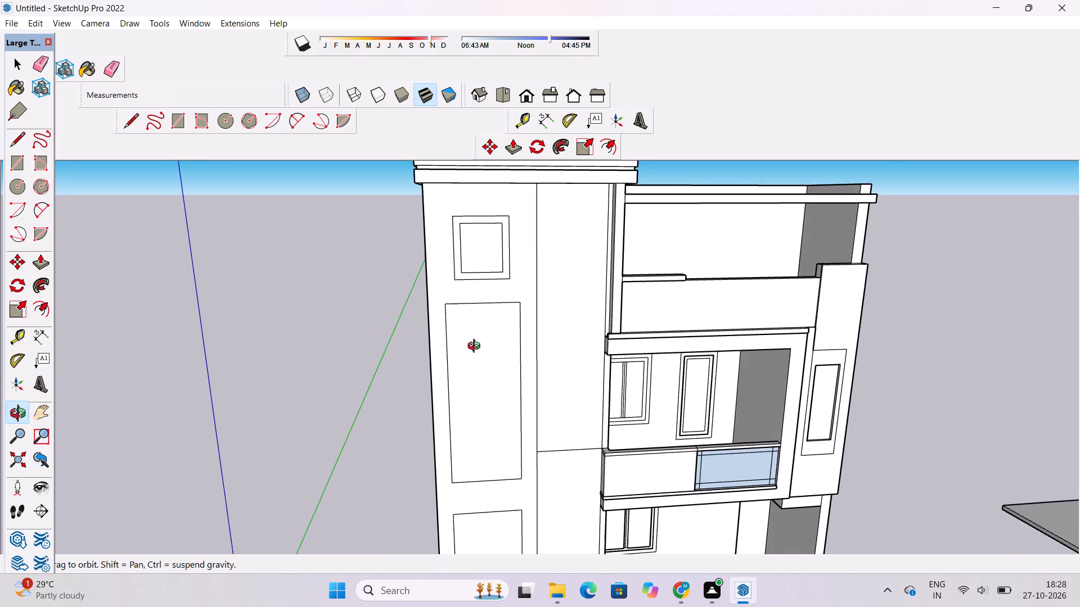
drag(476, 347, 476, 347)
shift+drag(471, 353, 465, 339)
click(465, 339)
key(o)
key(f)
scroll(456, 343, down, 1)
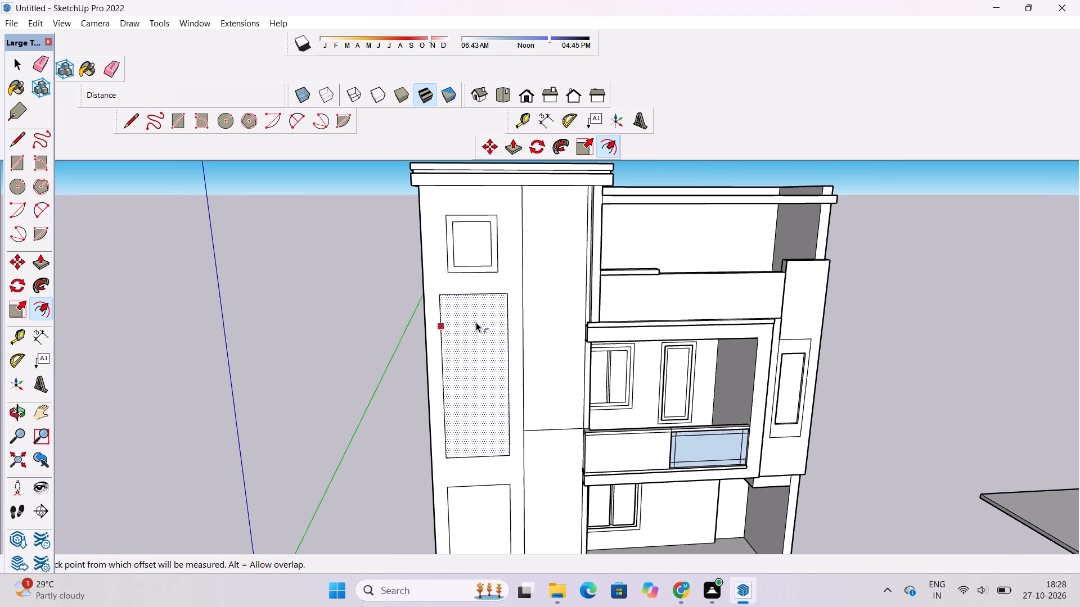
click(485, 307)
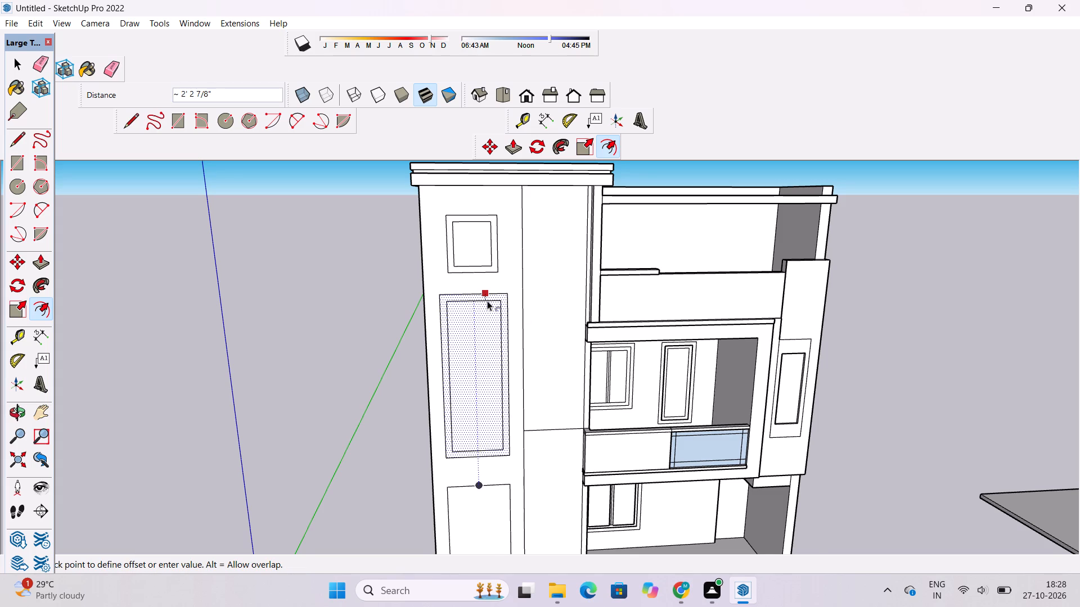
scroll(487, 301, up, 1)
scroll(487, 301, down, 5)
scroll(487, 312, up, 7)
scroll(487, 311, down, 7)
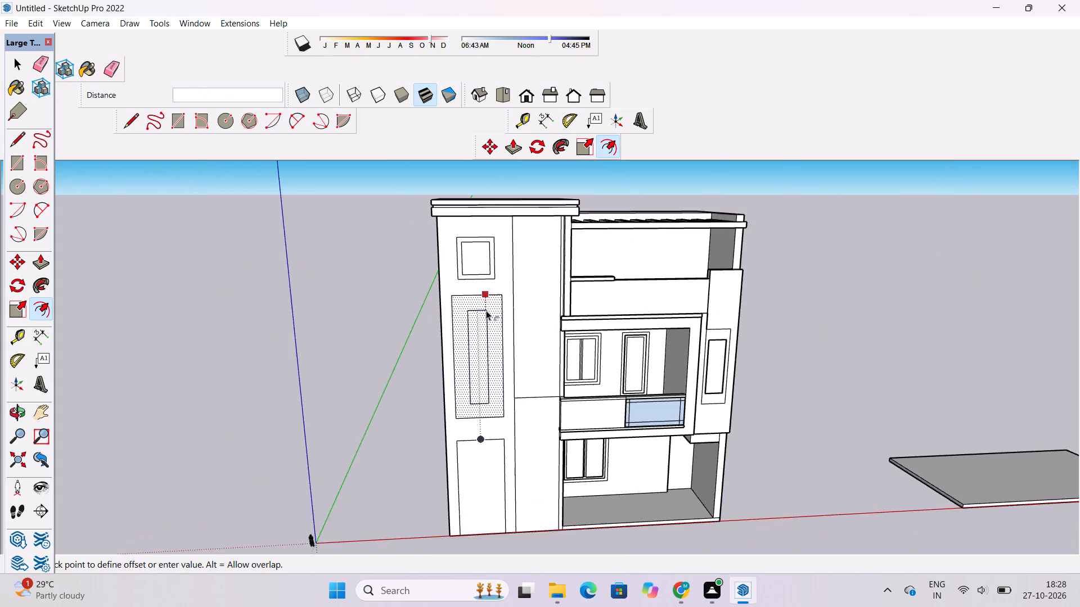
scroll(486, 310, down, 3)
scroll(486, 329, up, 7)
scroll(497, 285, down, 3)
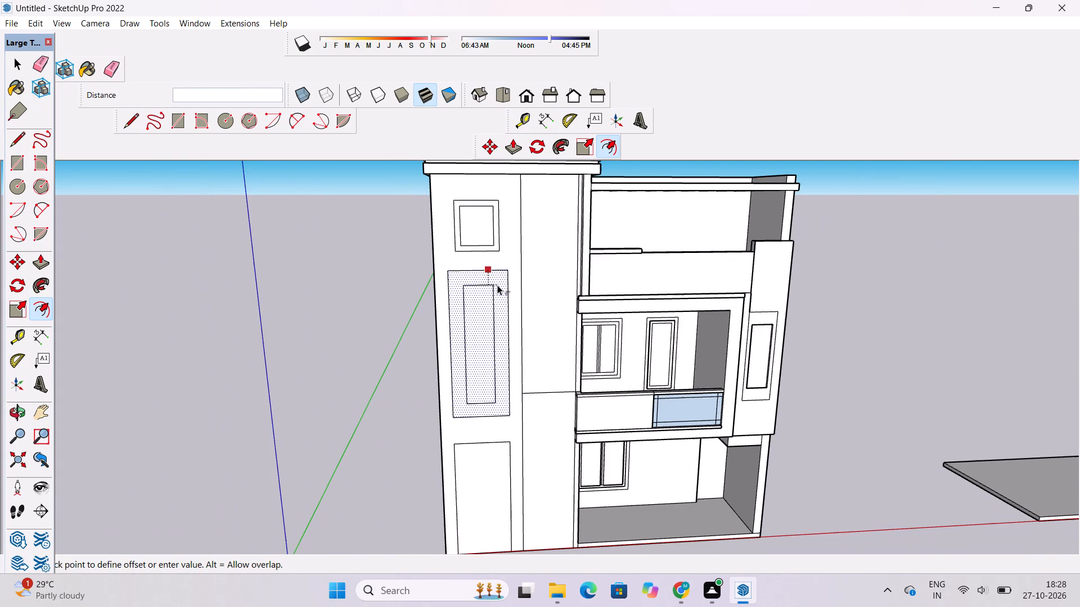
scroll(497, 285, down, 3)
scroll(497, 285, up, 6)
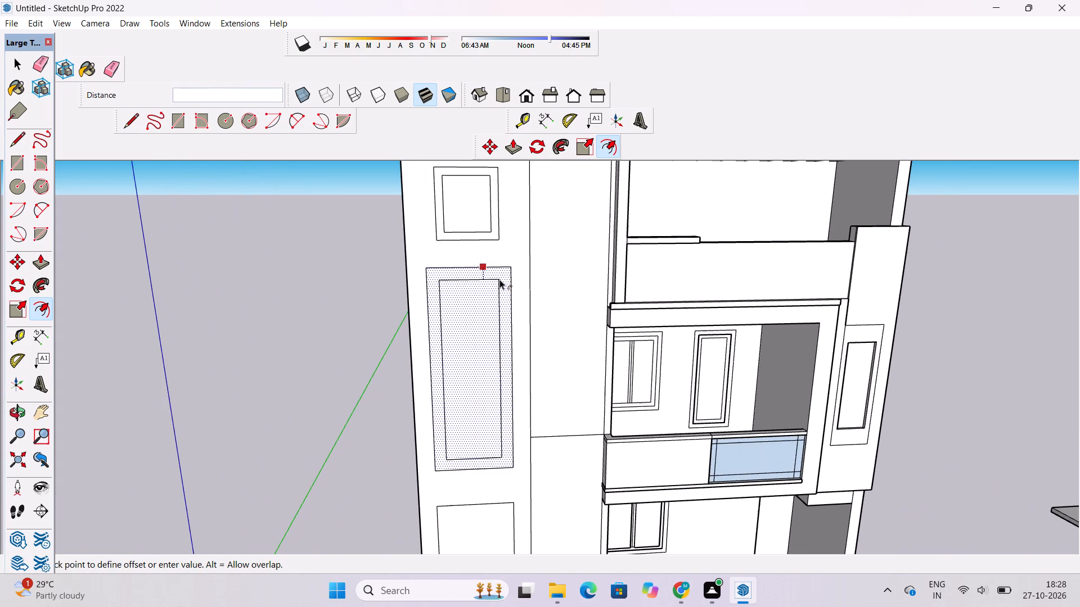
scroll(499, 279, up, 1)
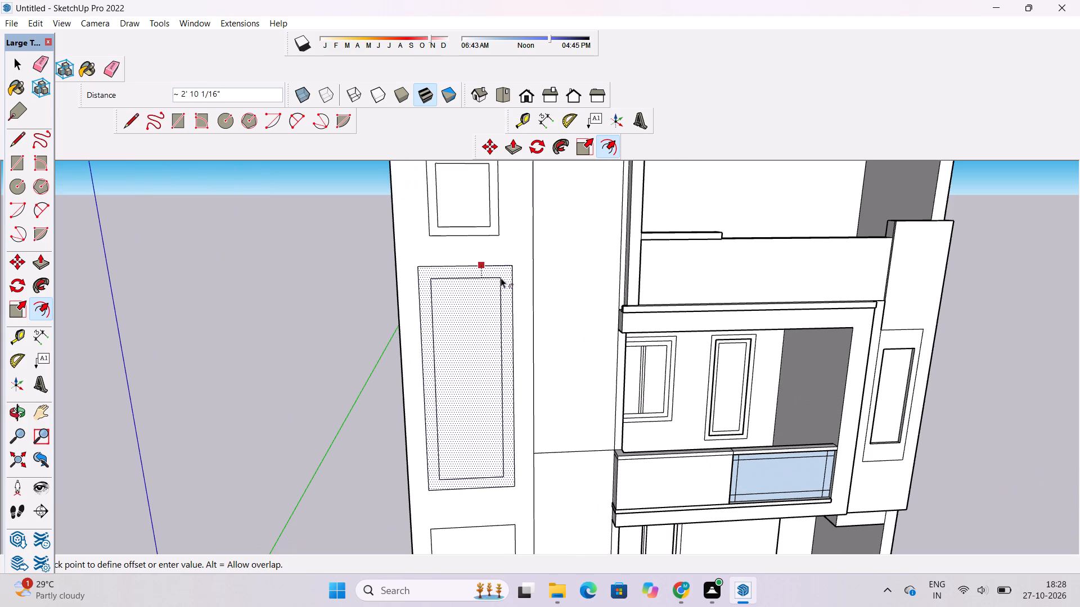
text(2.10')
key(Return)
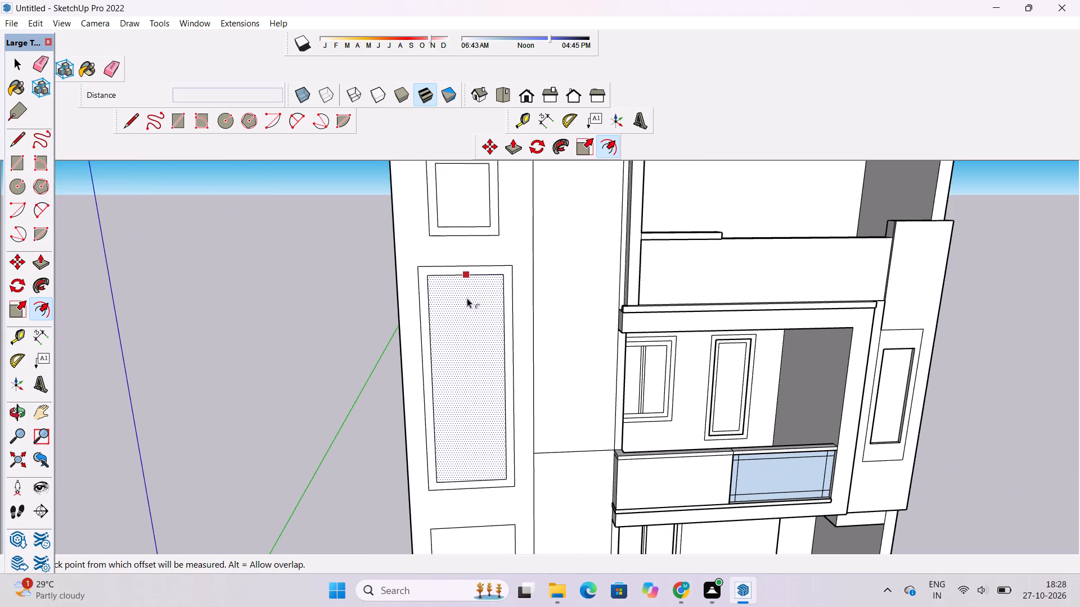
Offset the outline of the tall block's ground-level panel inward by 2.10'.
scroll(468, 275, down, 7)
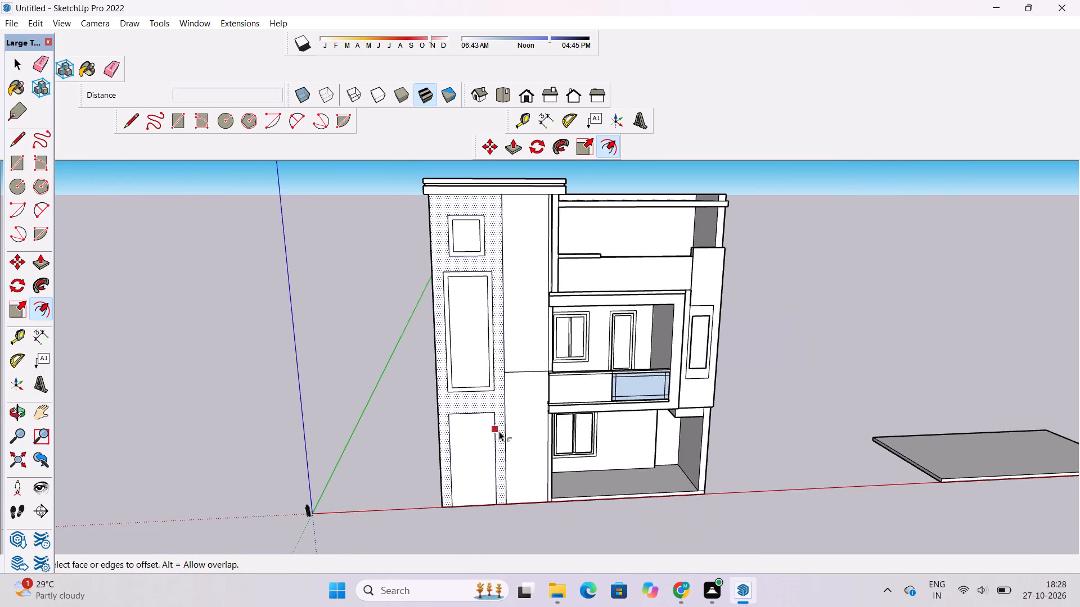
scroll(531, 388, down, 2)
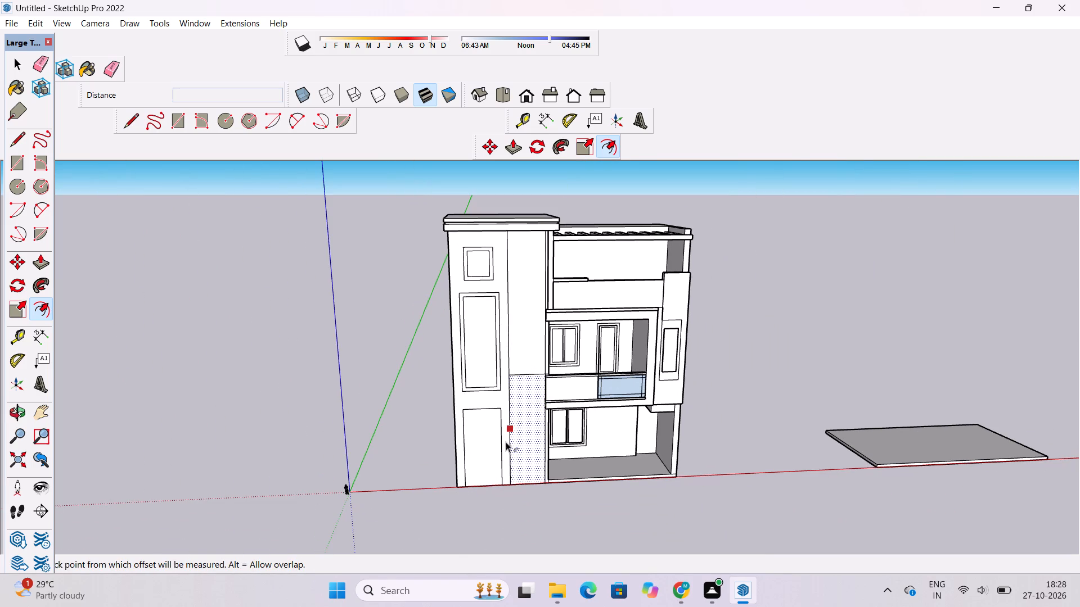
scroll(487, 418, up, 7)
click(487, 404)
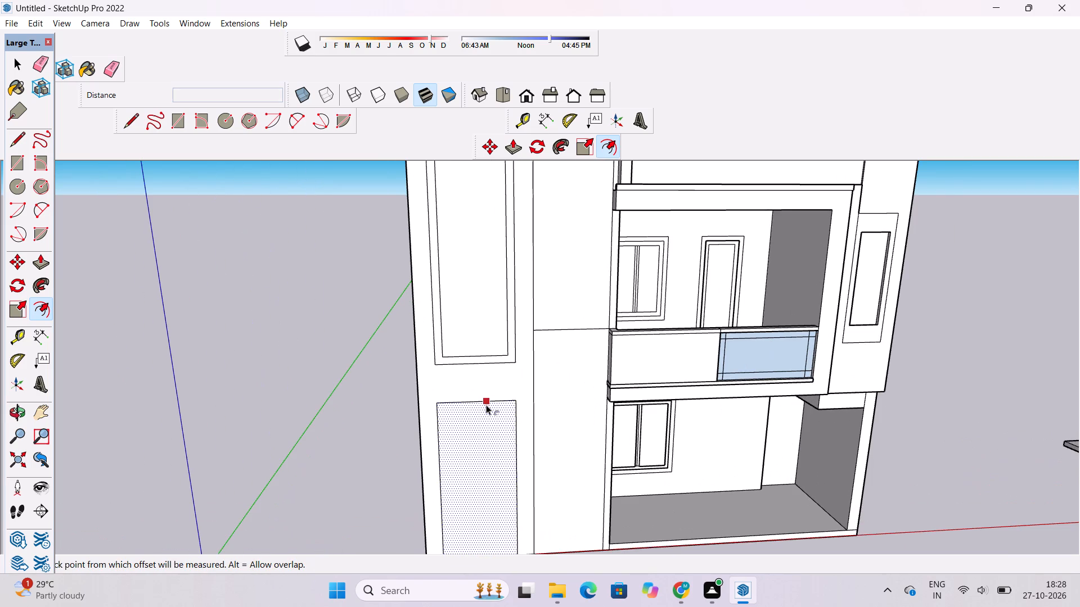
scroll(485, 409, down, 7)
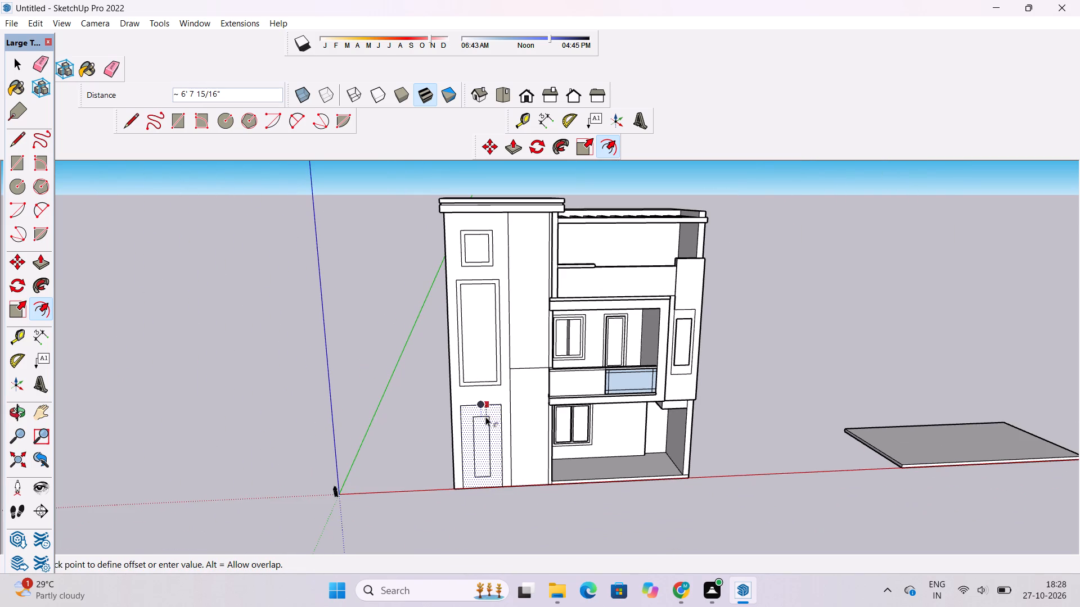
scroll(485, 416, up, 5)
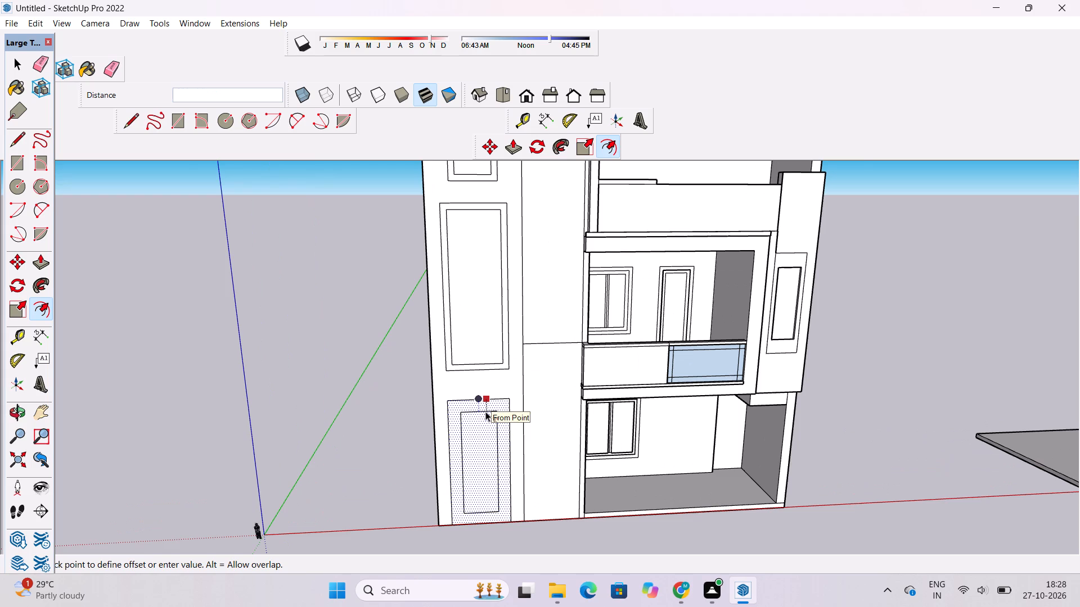
text(2.10')
key(Return)
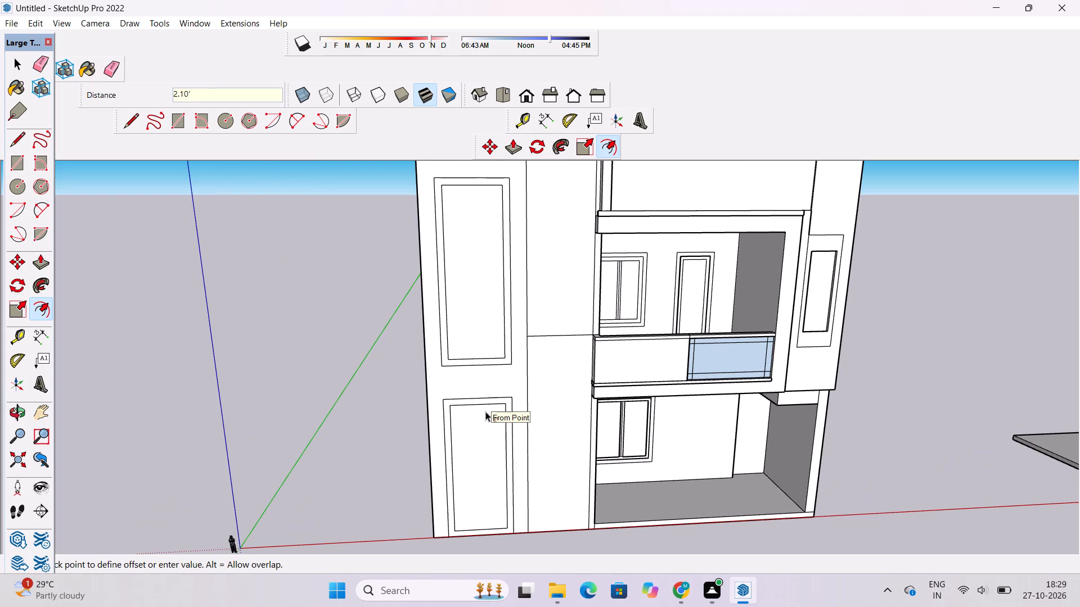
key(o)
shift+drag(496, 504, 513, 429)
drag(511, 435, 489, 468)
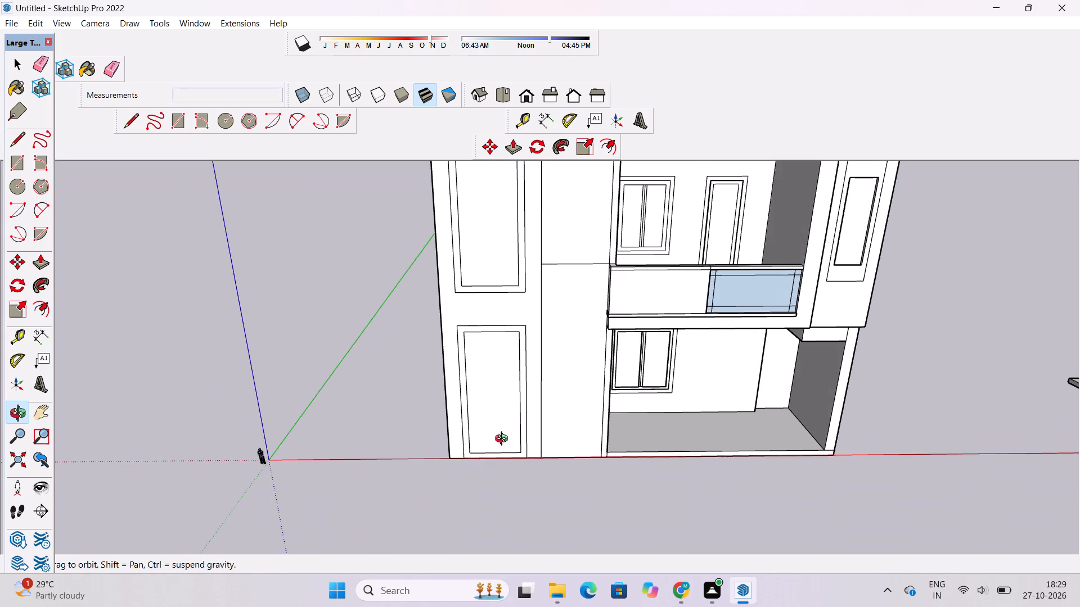
Draw two lines about 2' 1" long from the ground-level panel's inner bottom corners down to the block's base edge.
scroll(504, 440, down, 3)
shift+drag(520, 482, 528, 500)
scroll(528, 508, up, 2)
drag(529, 504, 550, 449)
scroll(528, 486, up, 5)
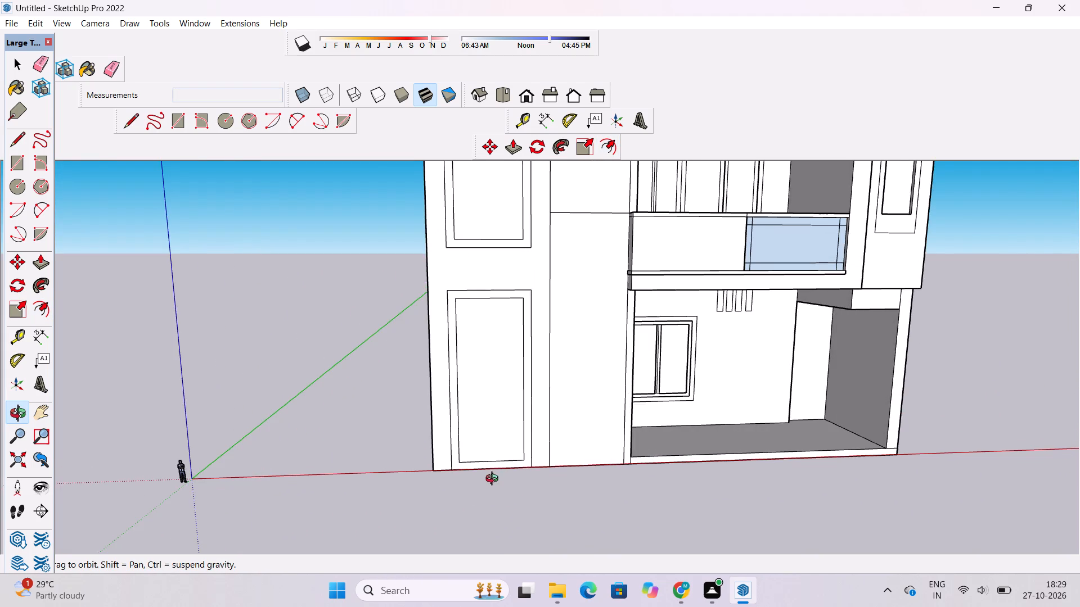
shift+drag(496, 480, 518, 457)
shift+scroll(525, 450, up, 5)
key(l)
scroll(544, 436, up, 3)
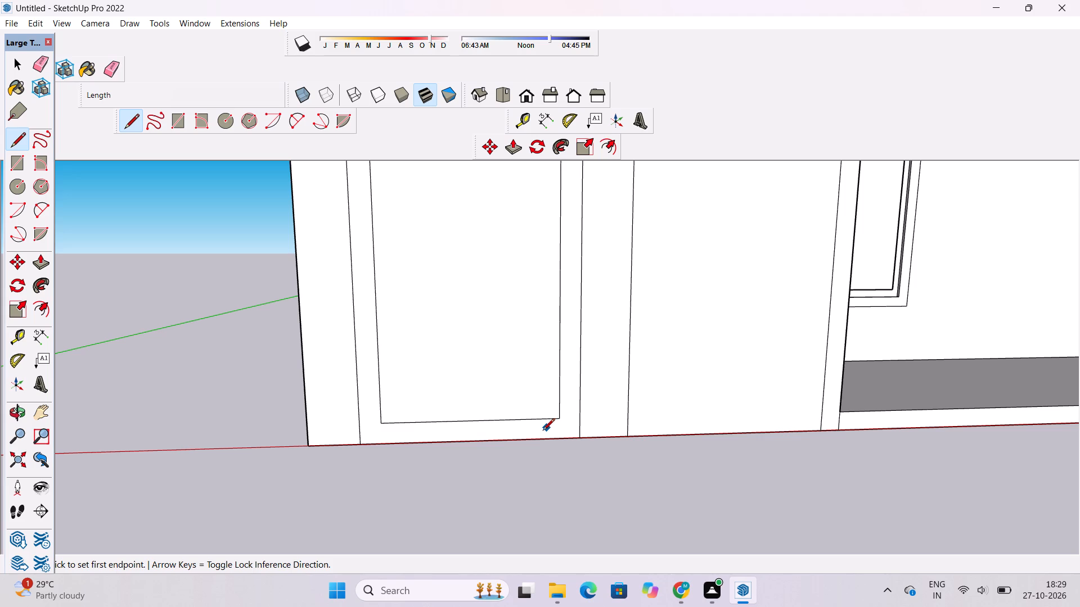
scroll(377, 415, up, 3)
click(383, 427)
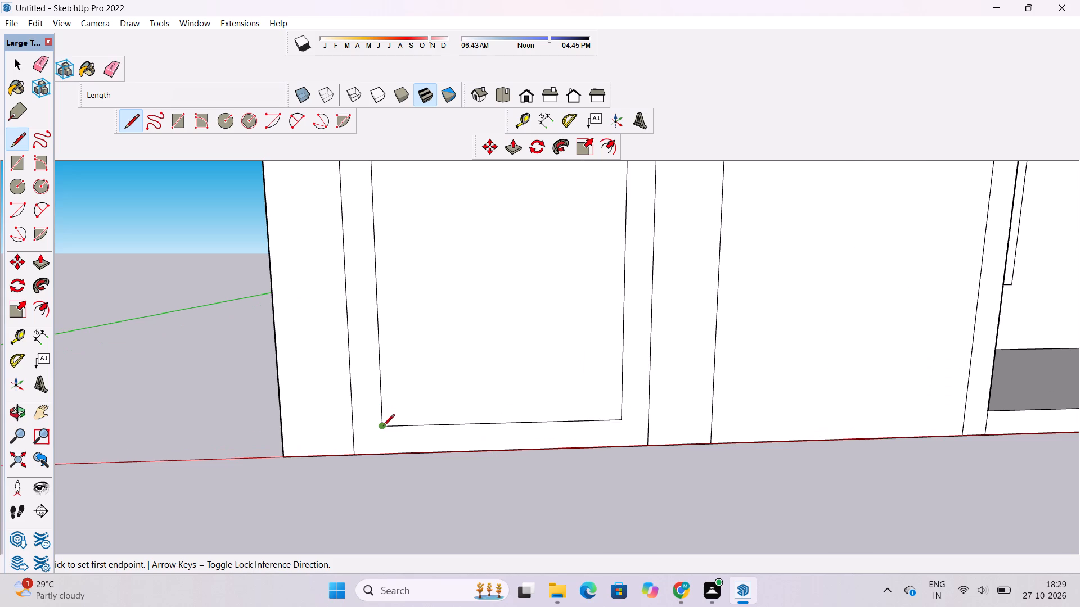
click(384, 455)
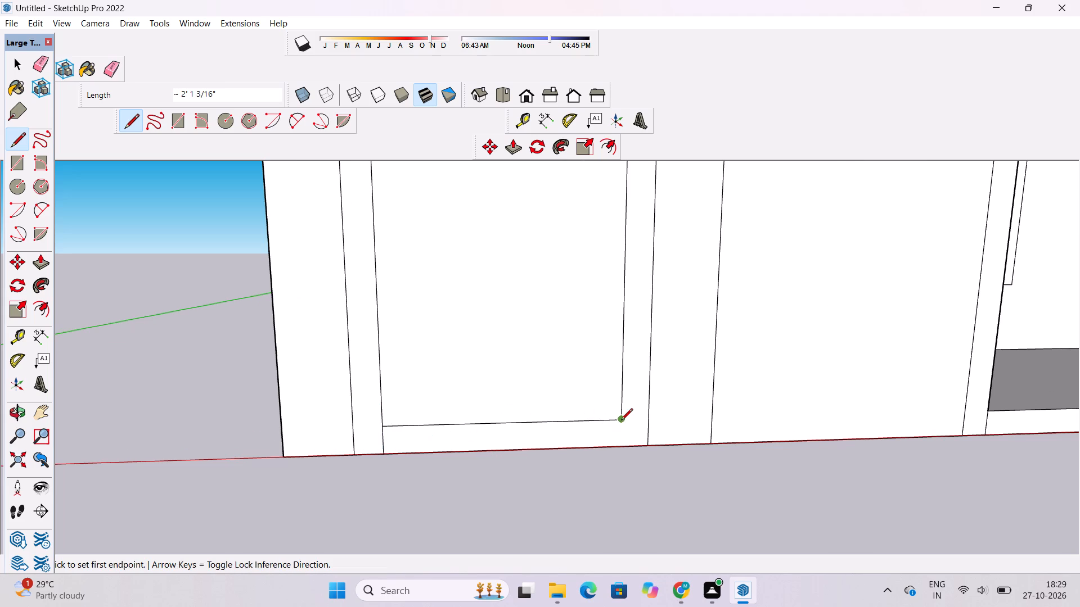
click(621, 421)
click(616, 451)
Erase the bottom edge of the ground-level panel's inner outline so its border frame is open at the base.
key(e)
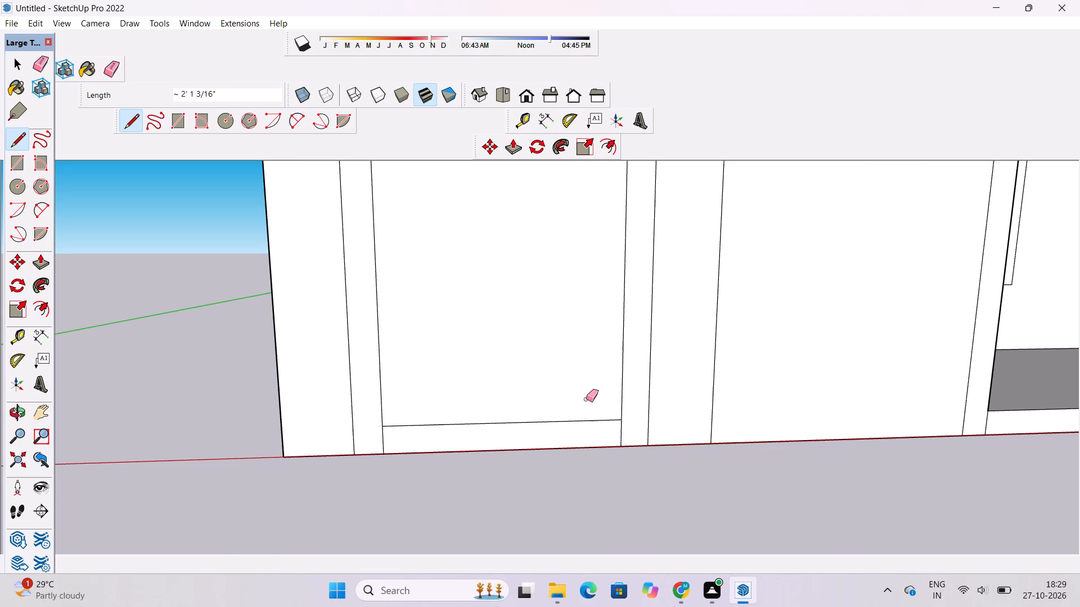
drag(586, 399, 587, 430)
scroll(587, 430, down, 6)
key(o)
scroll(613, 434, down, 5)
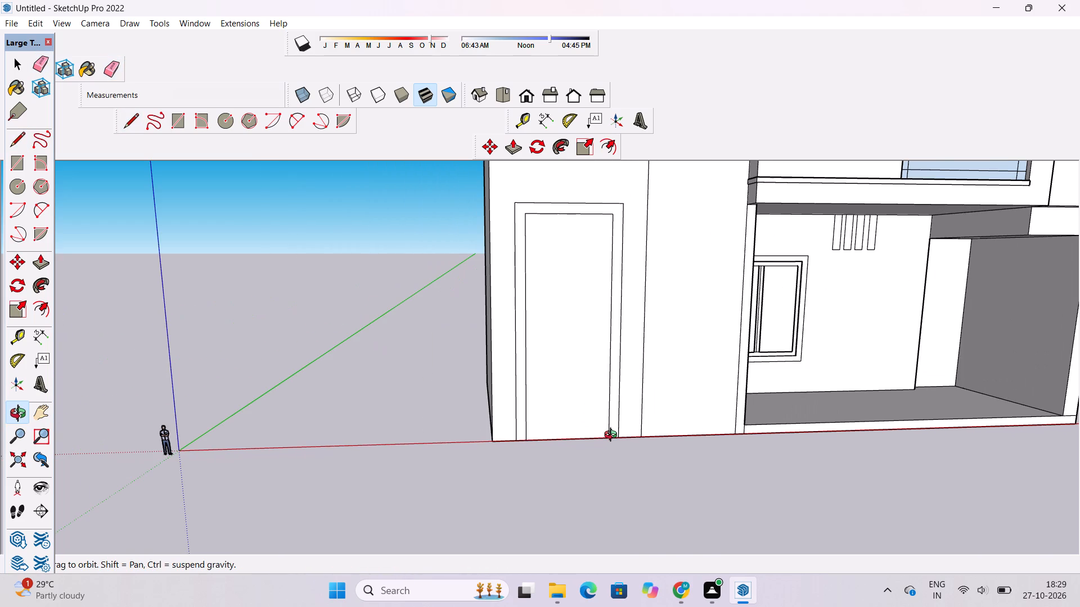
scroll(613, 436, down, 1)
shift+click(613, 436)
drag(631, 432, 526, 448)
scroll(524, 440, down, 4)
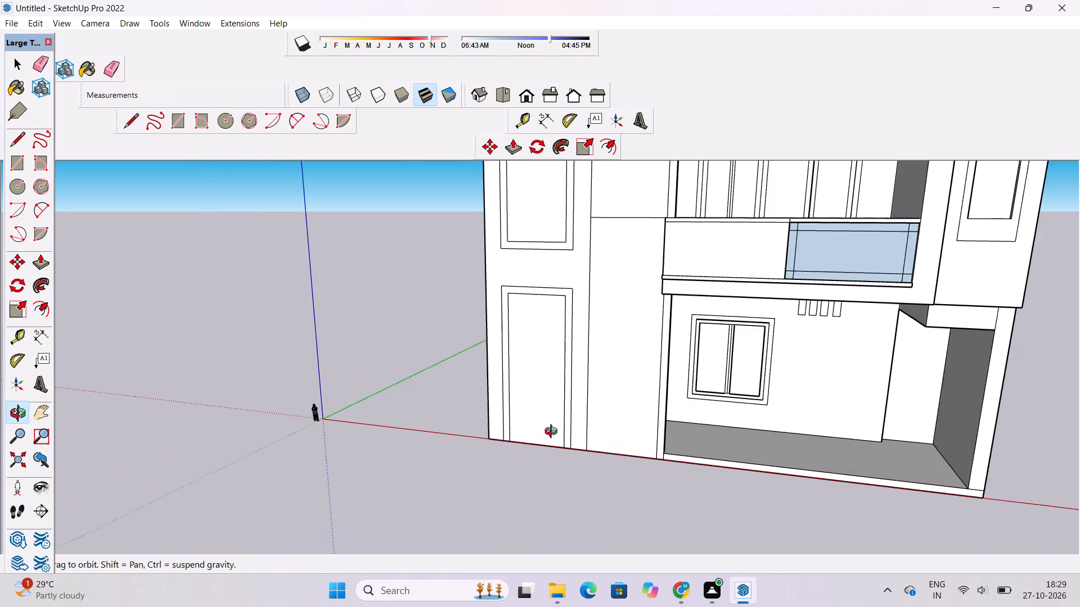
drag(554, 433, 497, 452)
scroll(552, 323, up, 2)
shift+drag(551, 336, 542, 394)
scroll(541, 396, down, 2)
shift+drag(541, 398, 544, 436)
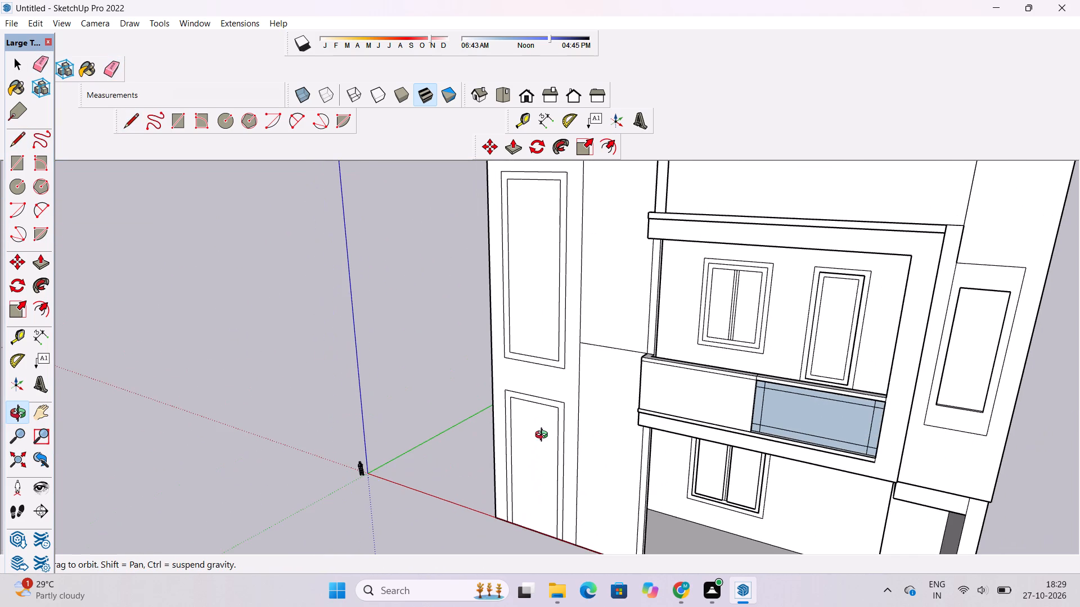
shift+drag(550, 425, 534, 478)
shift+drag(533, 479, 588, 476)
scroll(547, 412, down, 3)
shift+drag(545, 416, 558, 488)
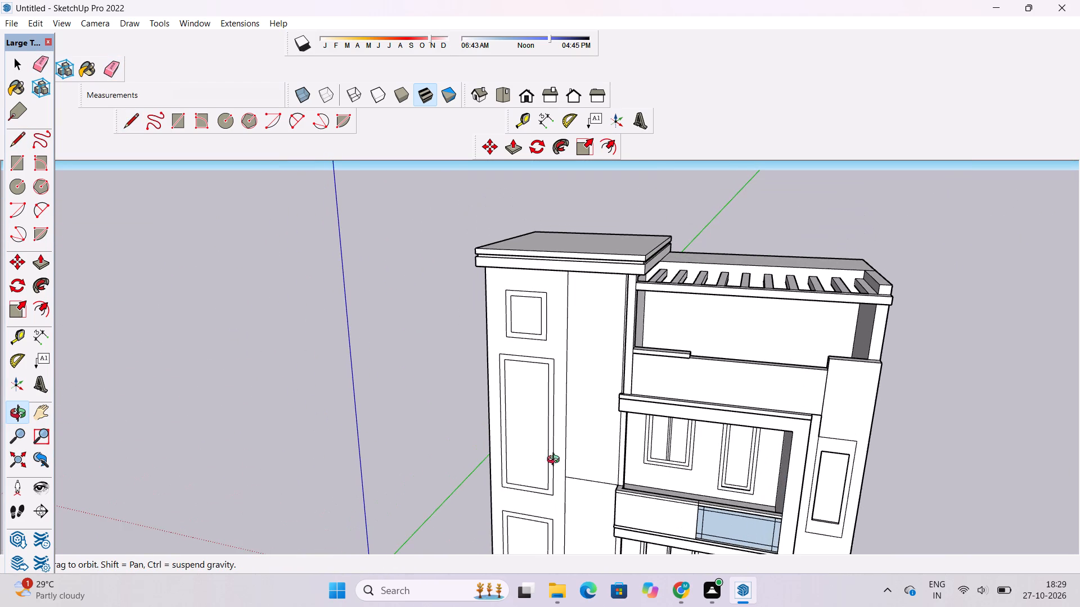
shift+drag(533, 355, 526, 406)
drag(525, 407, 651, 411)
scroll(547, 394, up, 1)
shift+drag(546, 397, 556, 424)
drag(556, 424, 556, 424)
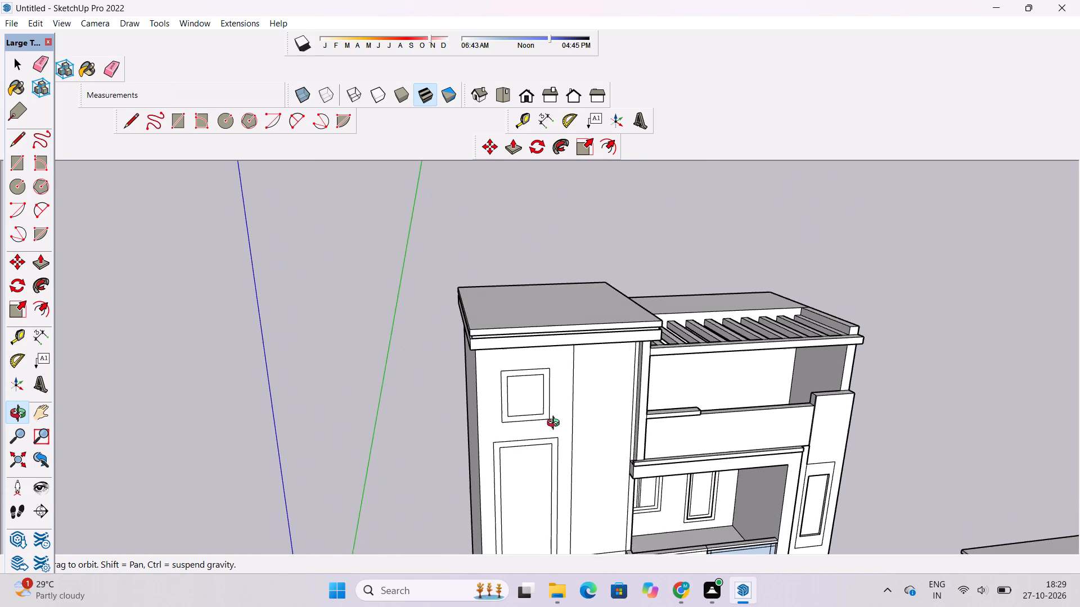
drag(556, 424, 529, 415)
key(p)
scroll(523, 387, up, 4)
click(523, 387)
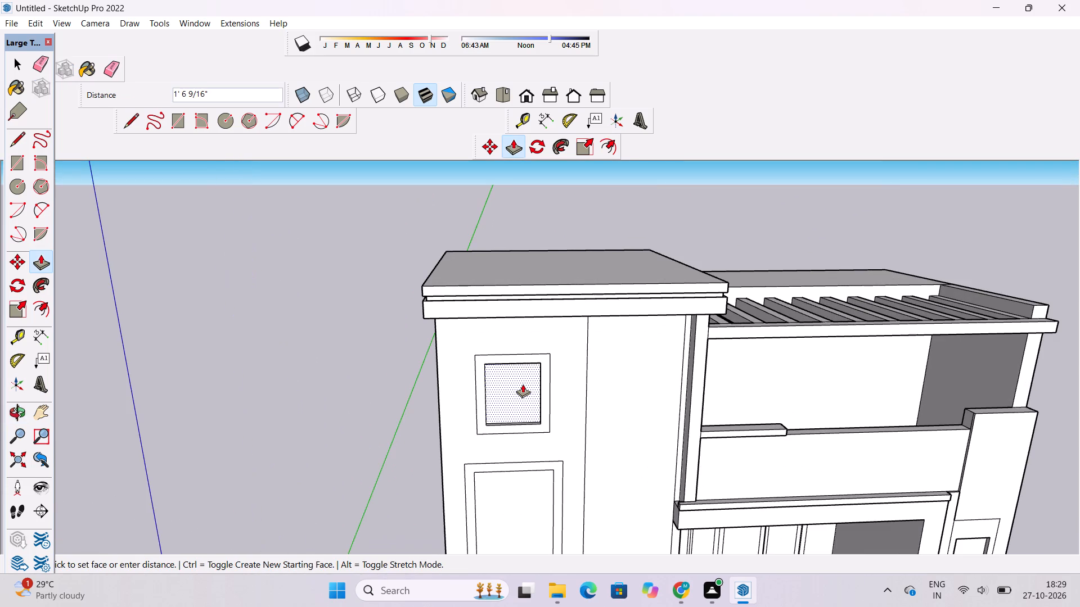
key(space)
Push/Pull the border frame of the tall block's upper square panel outward by 8".
text(o)
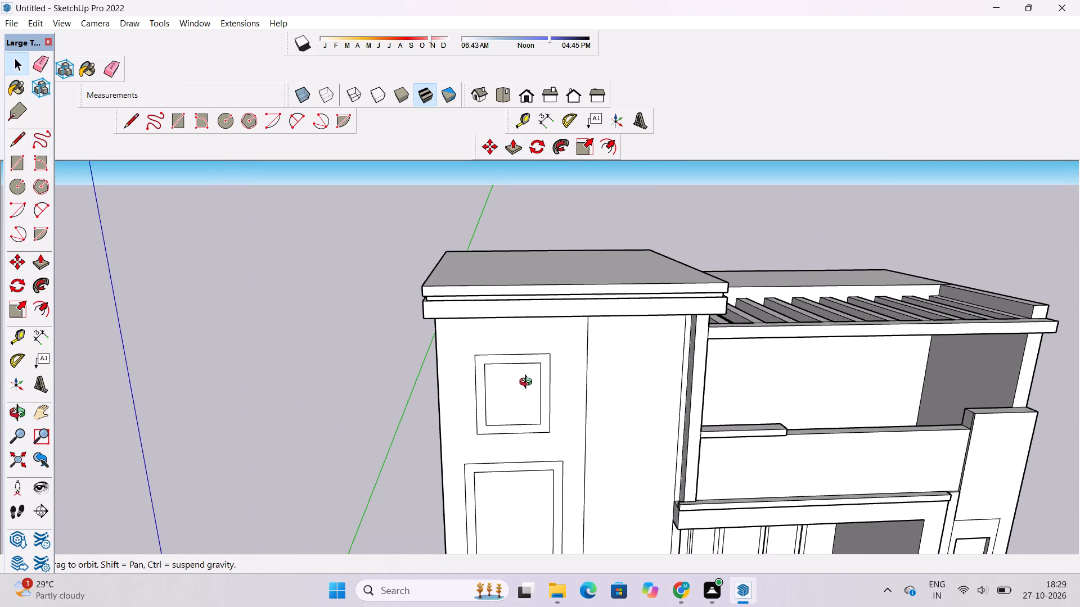
shift+drag(542, 407, 559, 364)
drag(559, 364, 477, 392)
shift+drag(487, 386, 505, 331)
drag(562, 331, 494, 353)
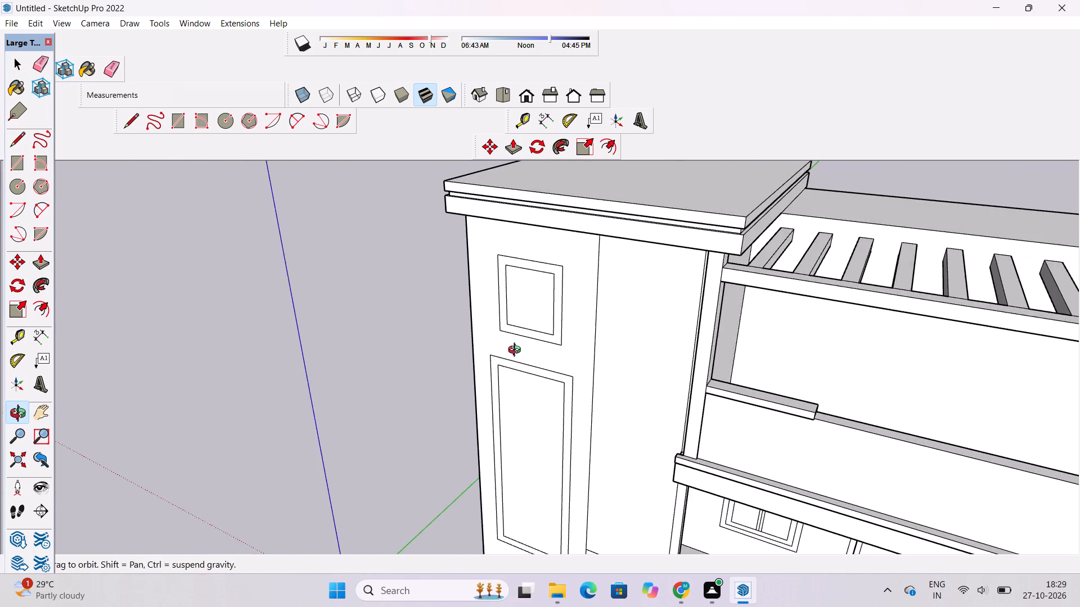
drag(517, 351, 476, 377)
scroll(541, 300, up, 3)
shift+drag(544, 306, 544, 326)
drag(544, 327, 540, 321)
key(p)
scroll(567, 296, up, 5)
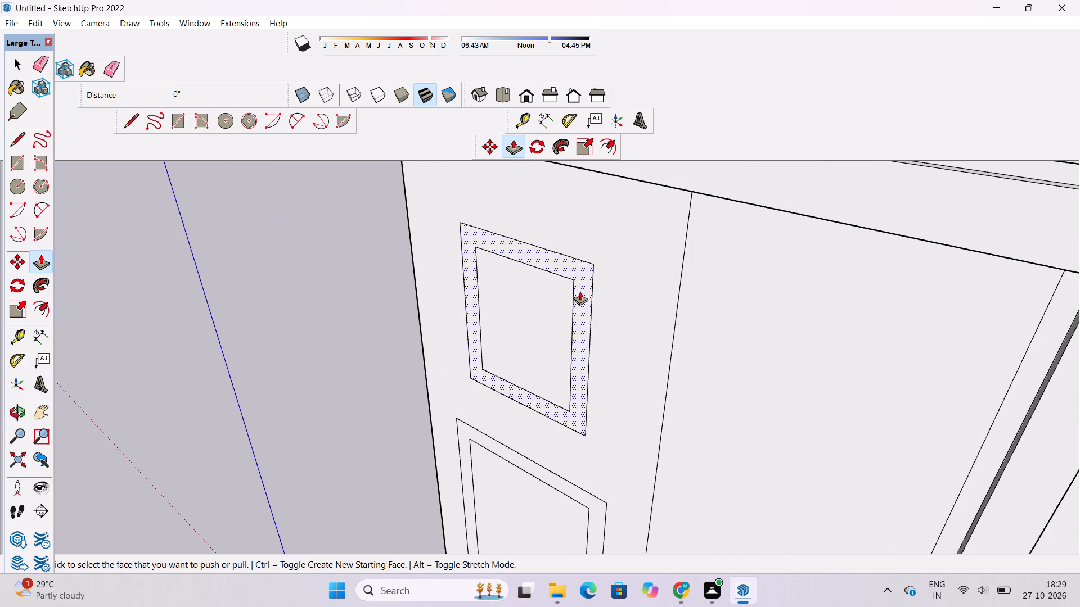
click(580, 291)
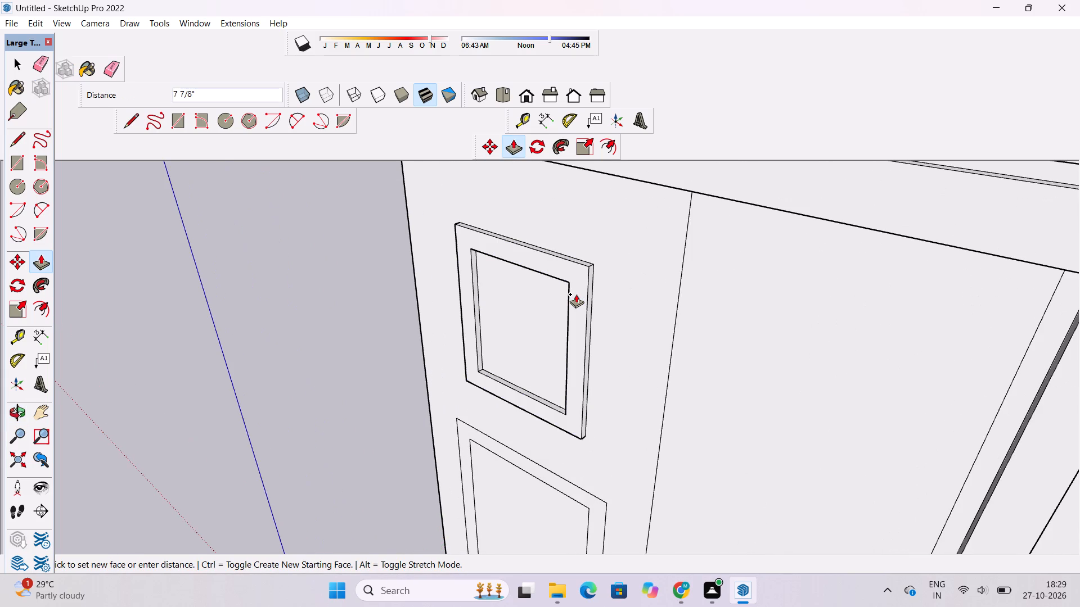
key(8)
key(shift+quotedbl)
key(Return)
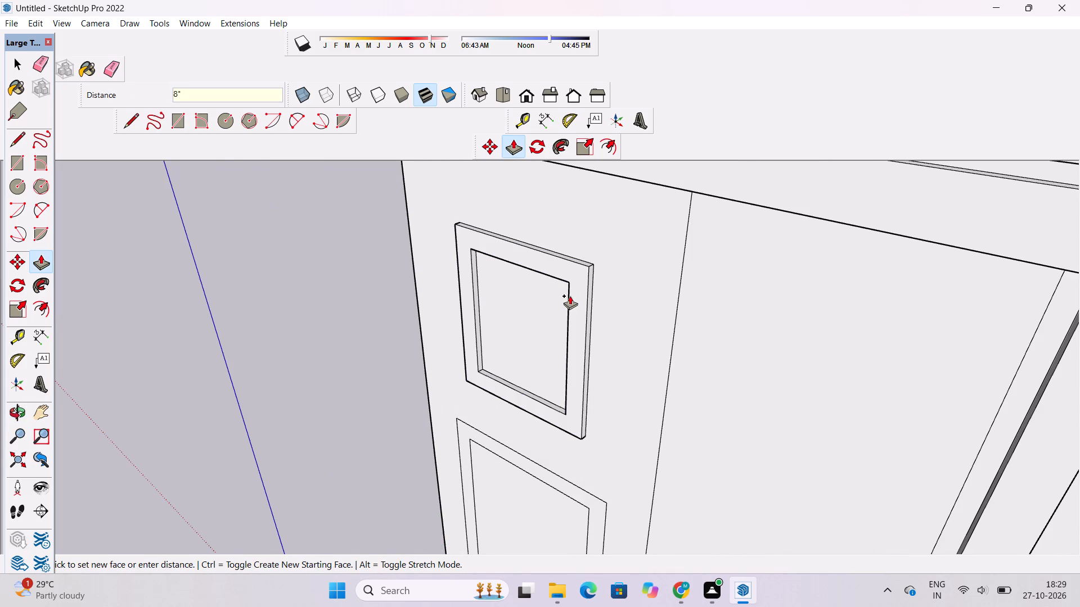
Push/Pull the middle panel's border frame outward by 8", flush with the upper panel's frame.
scroll(566, 291, down, 10)
scroll(598, 375, up, 9)
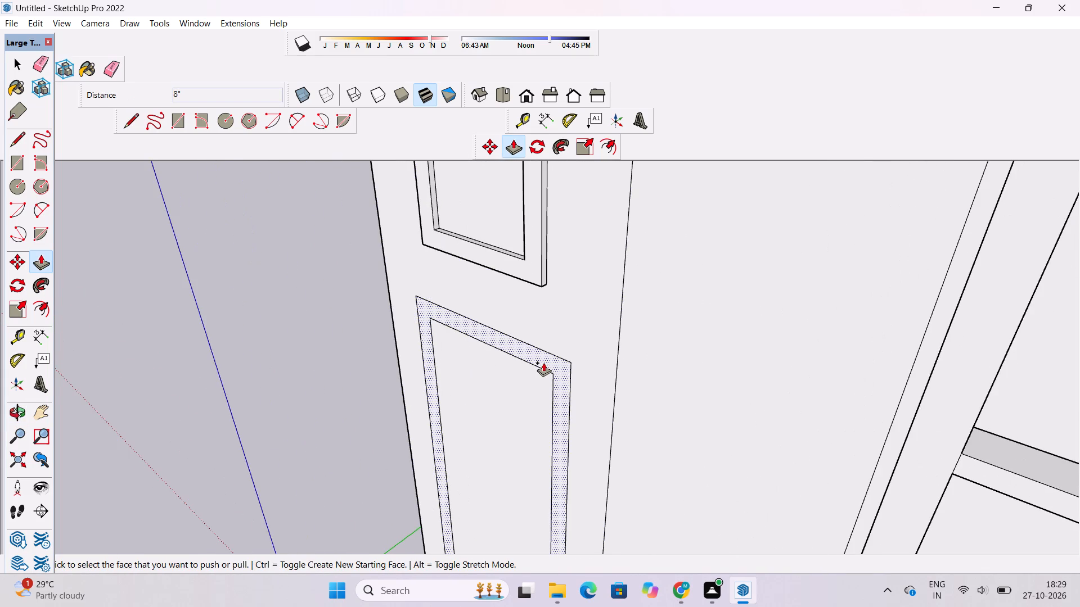
click(547, 360)
click(533, 270)
Push/Pull the ground-level panel's border frame outward by 8".
scroll(552, 207, down, 5)
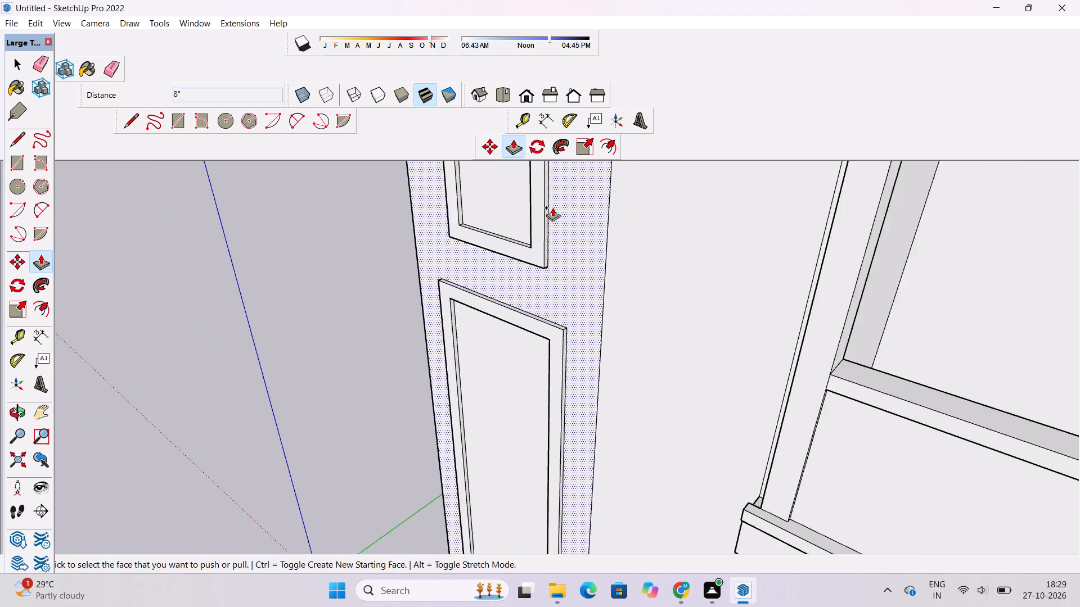
scroll(552, 207, down, 11)
scroll(559, 431, up, 7)
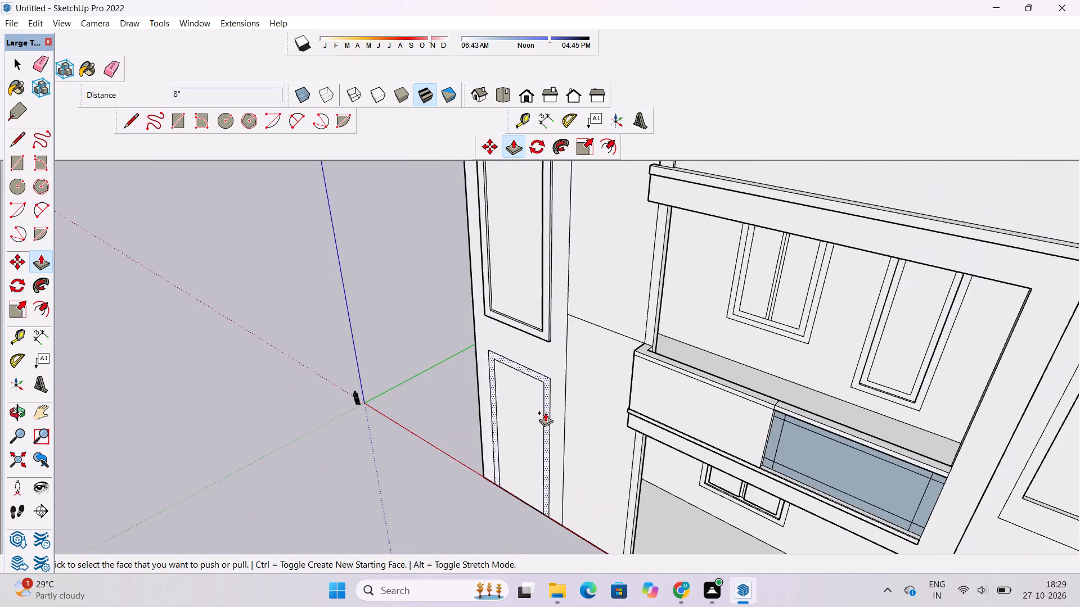
scroll(545, 413, up, 10)
click(554, 352)
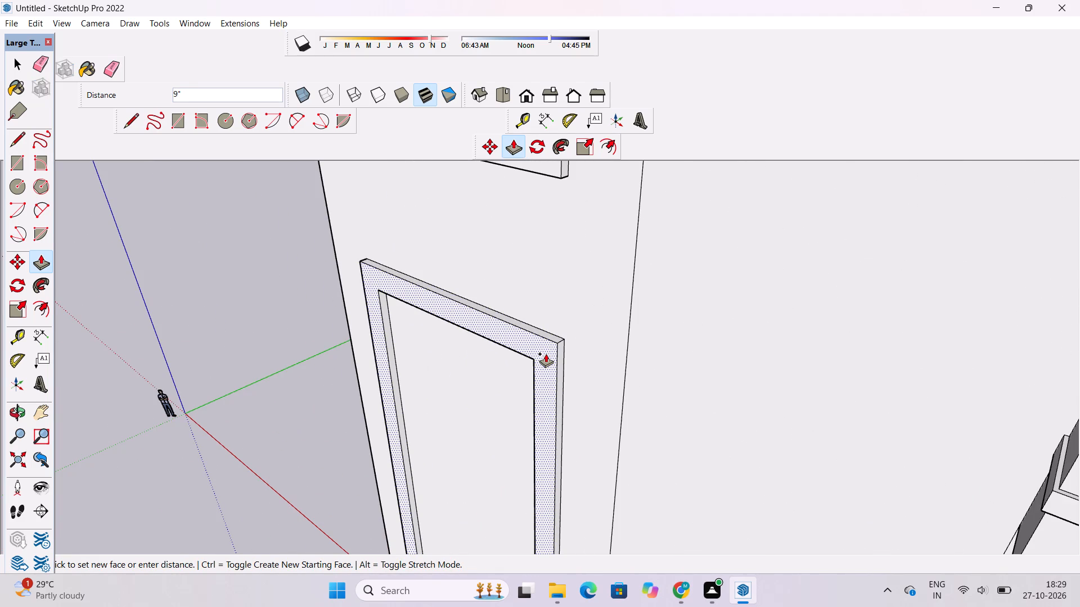
text(8")
key(Return)
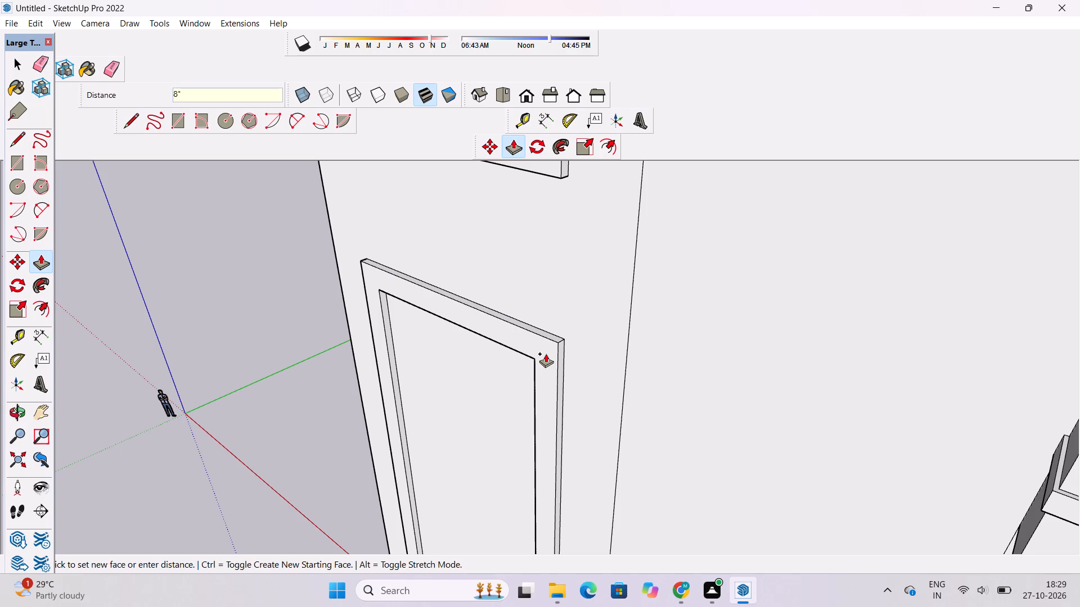
Examine the tall block's three raised panel frames and the overall facade from several angles.
key(o)
scroll(535, 343, down, 8)
shift+drag(537, 382, 555, 354)
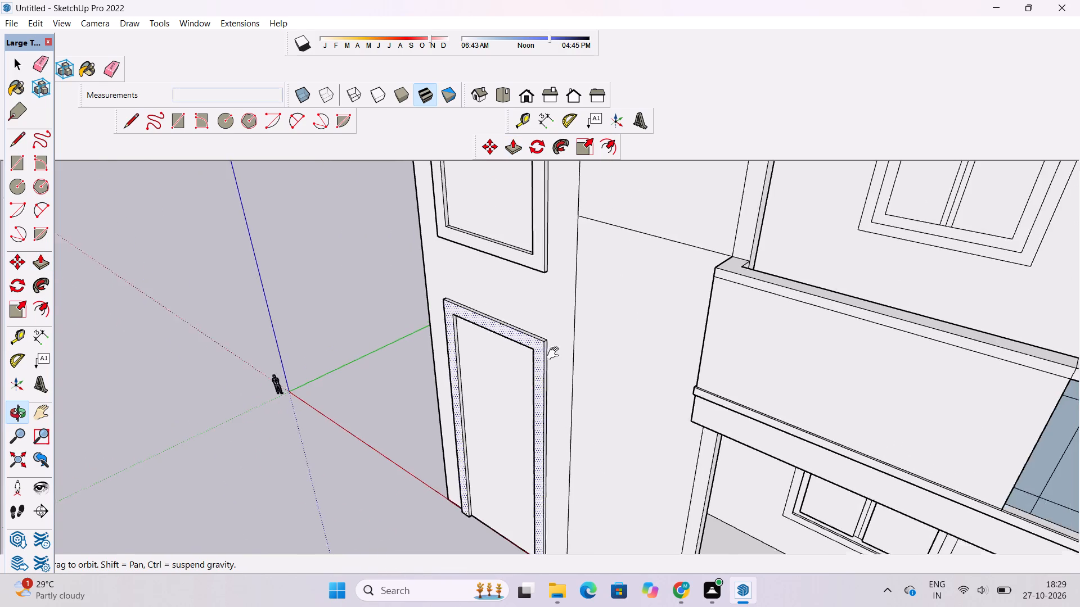
shift+drag(555, 354, 582, 309)
scroll(585, 306, down, 3)
drag(557, 356, 645, 372)
scroll(532, 345, up, 3)
shift+click(533, 326)
shift+scroll(530, 329, down, 5)
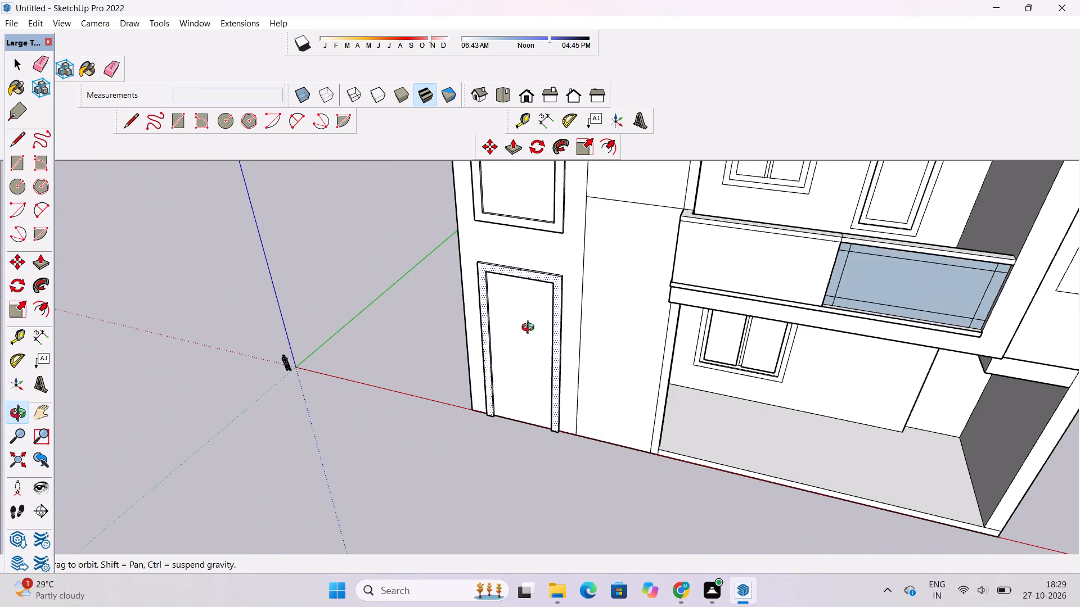
drag(523, 344, 583, 307)
key(space)
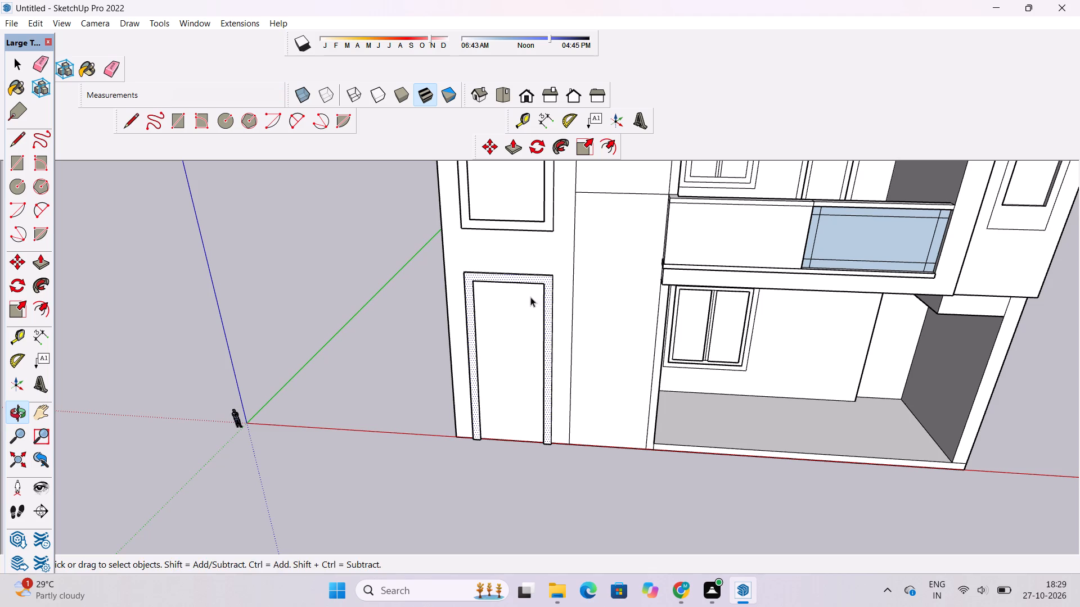
key(o)
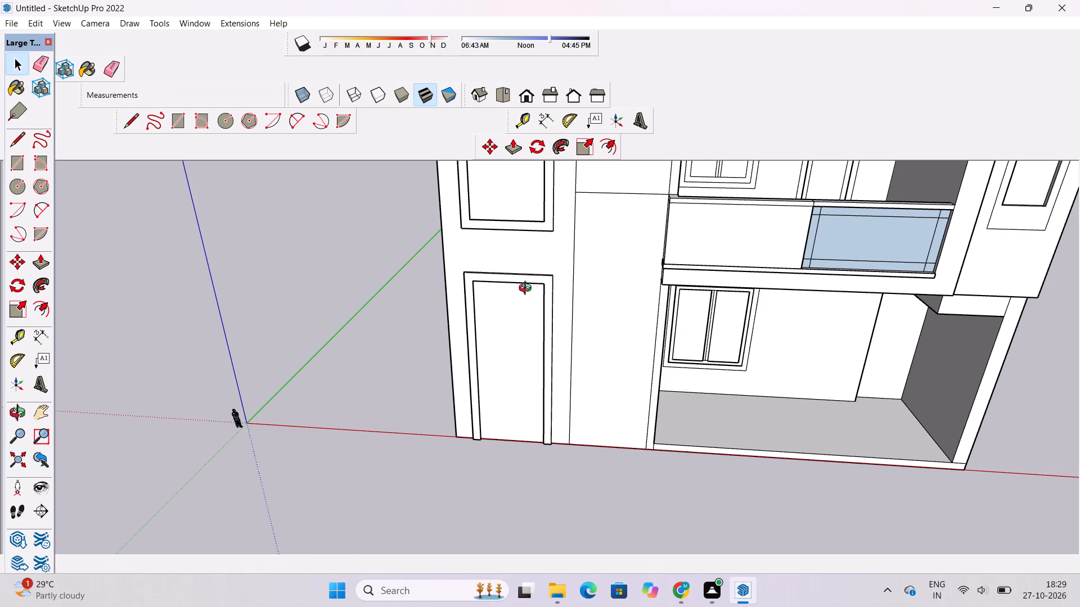
scroll(528, 289, down, 8)
drag(523, 344, 568, 347)
scroll(552, 331, up, 3)
shift+drag(551, 326, 516, 336)
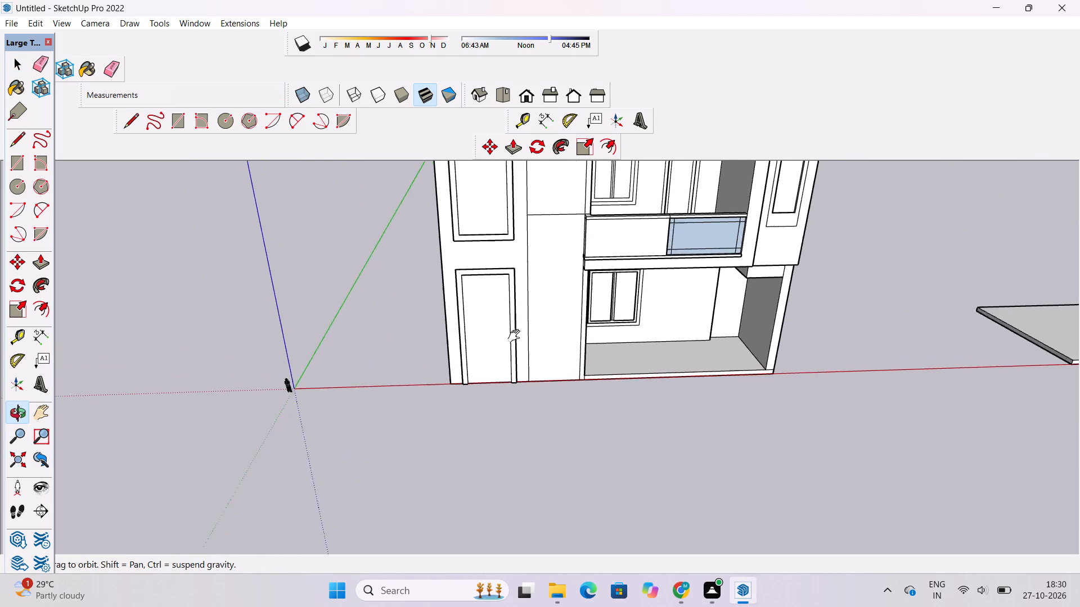
shift+drag(516, 336, 517, 336)
scroll(481, 369, up, 3)
shift+drag(472, 368, 472, 400)
drag(472, 401, 487, 363)
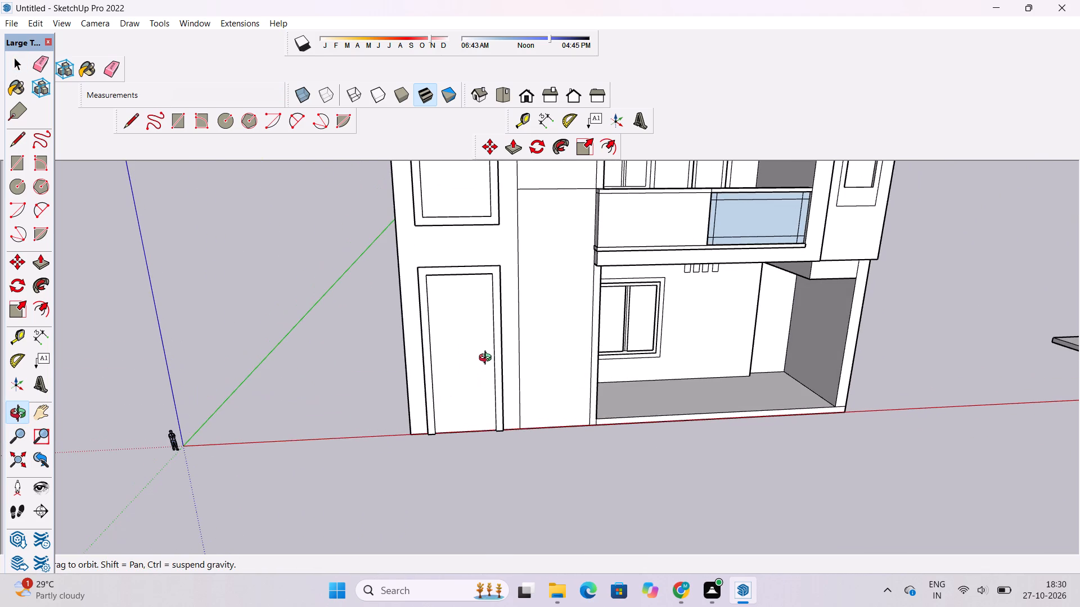
scroll(488, 359, down, 7)
drag(480, 366, 478, 381)
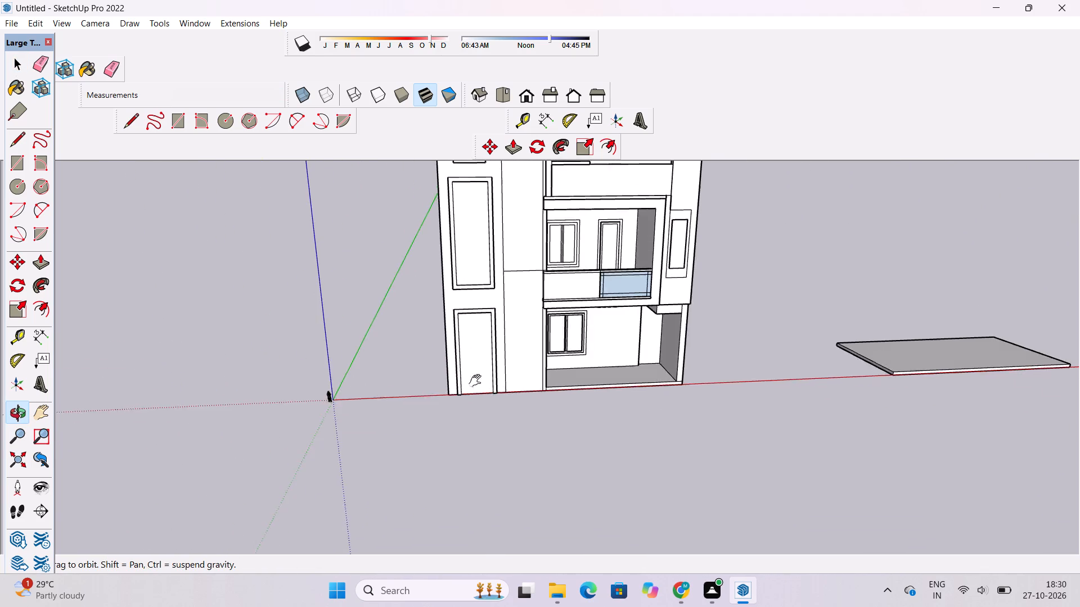
drag(478, 381, 475, 401)
drag(475, 402, 655, 413)
scroll(639, 347, up, 3)
drag(619, 350, 613, 378)
drag(581, 384, 452, 356)
scroll(444, 348, down, 2)
shift+drag(484, 334, 484, 346)
drag(483, 350, 412, 342)
scroll(410, 338, down, 1)
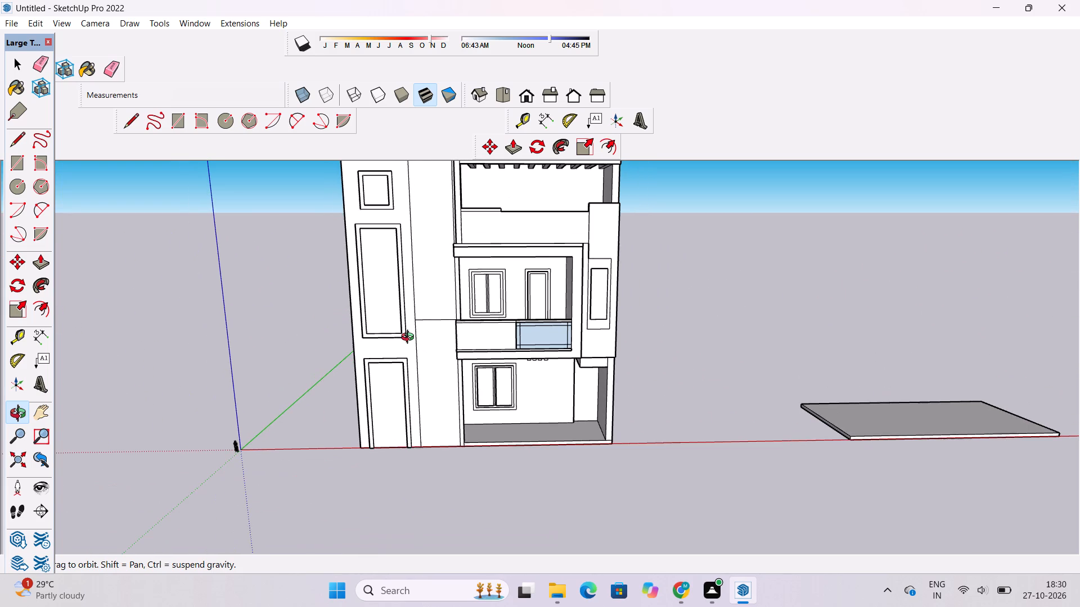
click(410, 336)
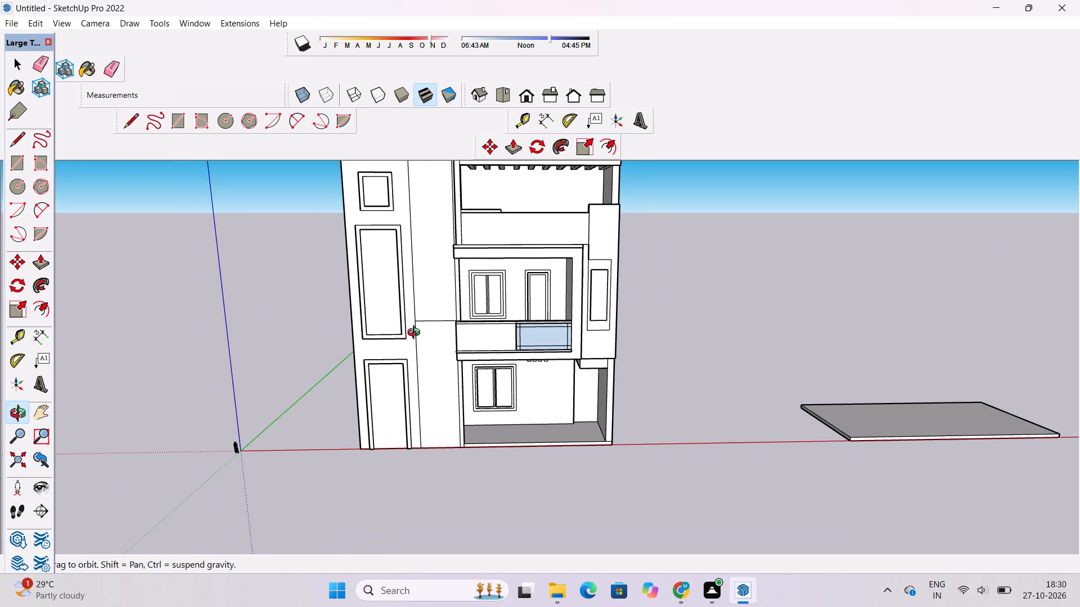
drag(417, 334, 427, 377)
shift+drag(442, 339, 442, 345)
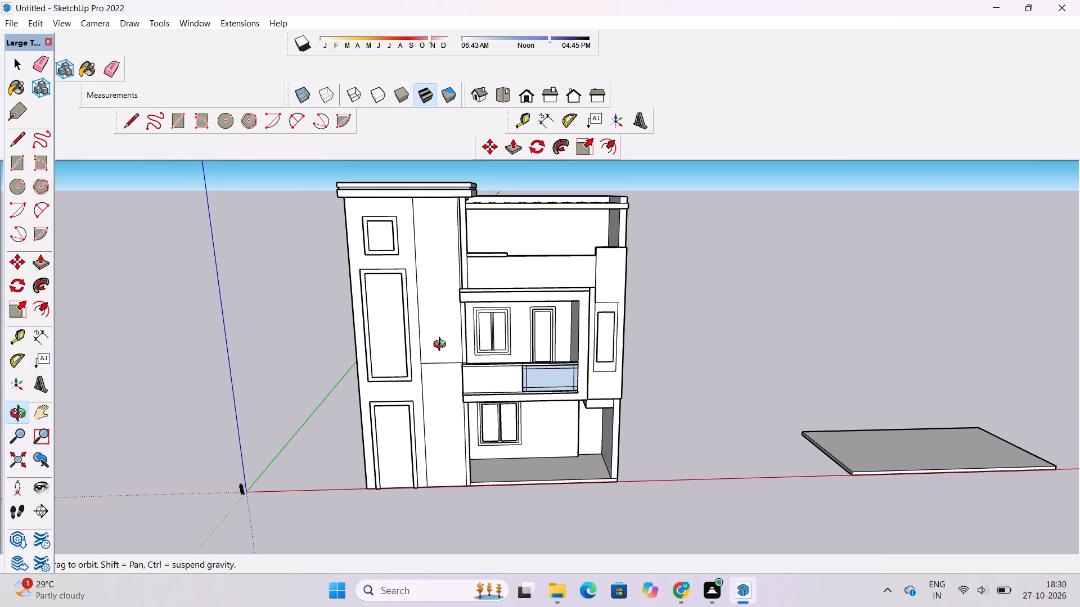
drag(442, 346, 489, 359)
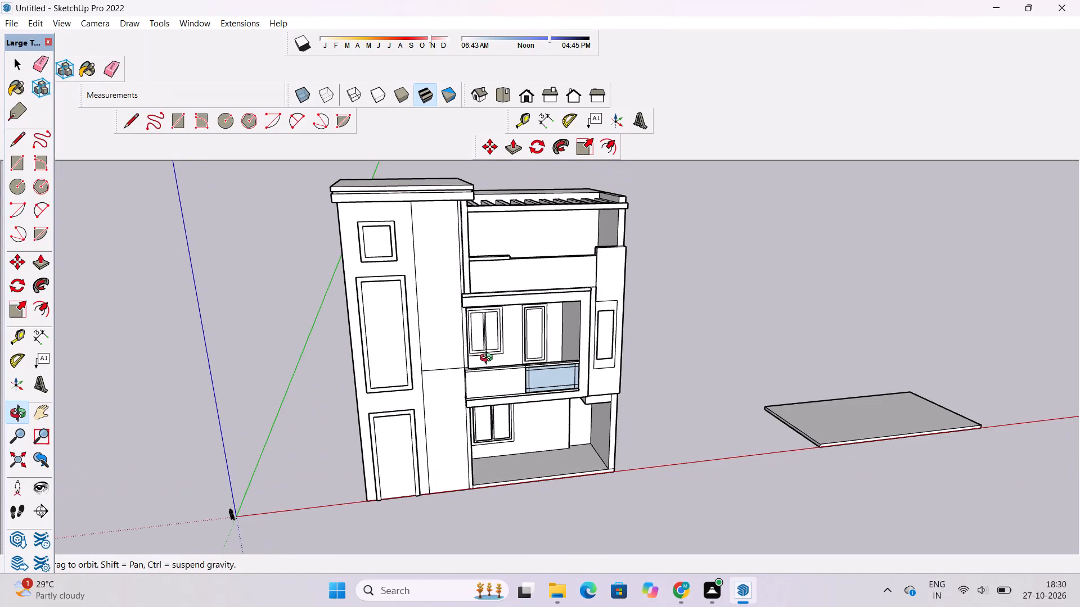
drag(489, 359, 490, 357)
shift+click(439, 371)
click(438, 369)
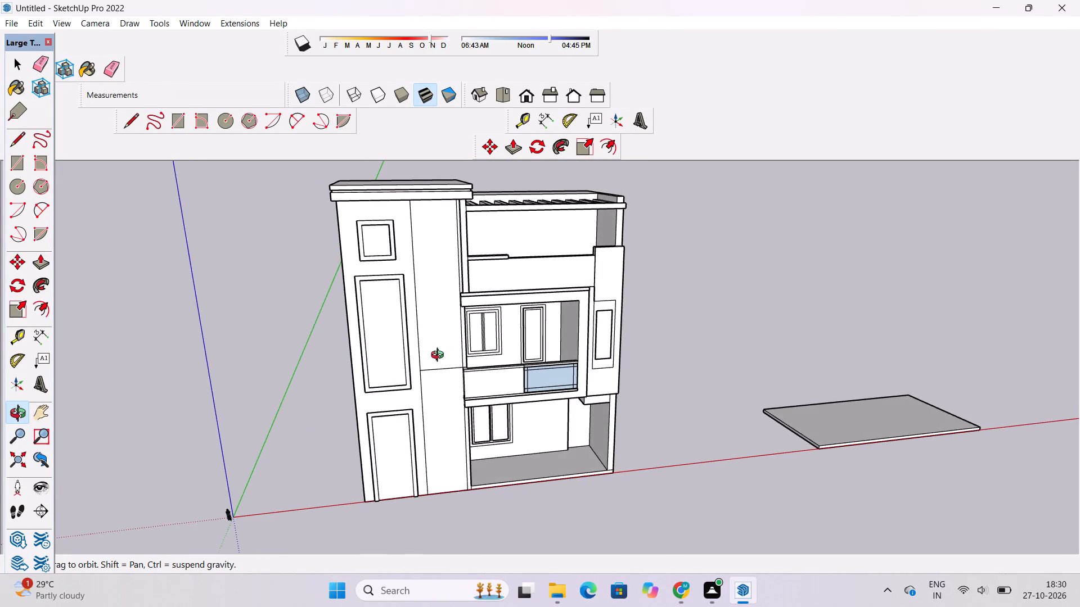
scroll(440, 356, down, 2)
drag(440, 356, 435, 368)
scroll(469, 252, up, 5)
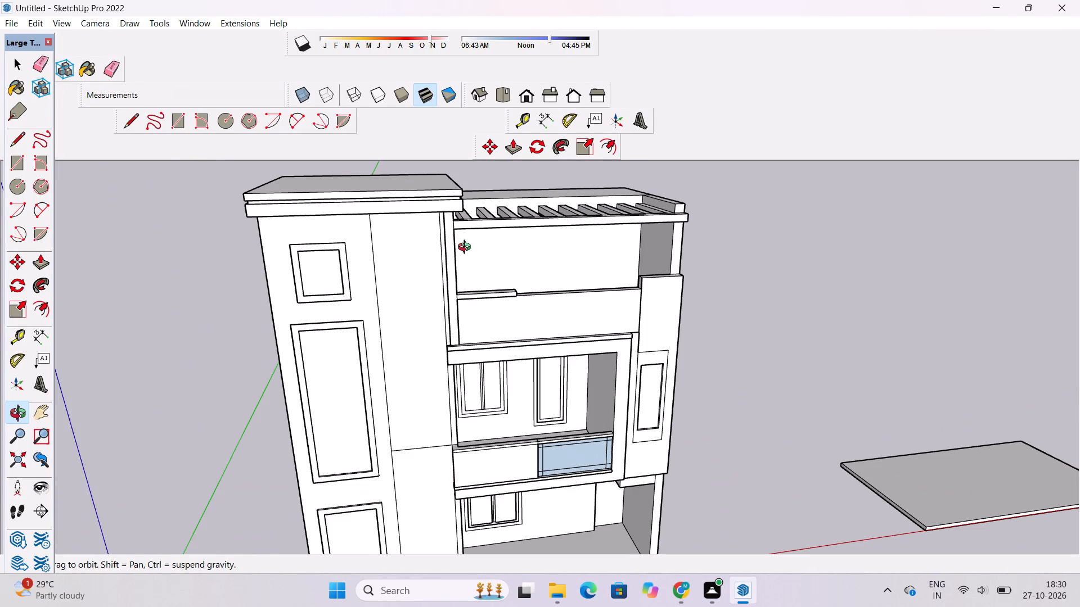
scroll(467, 248, down, 3)
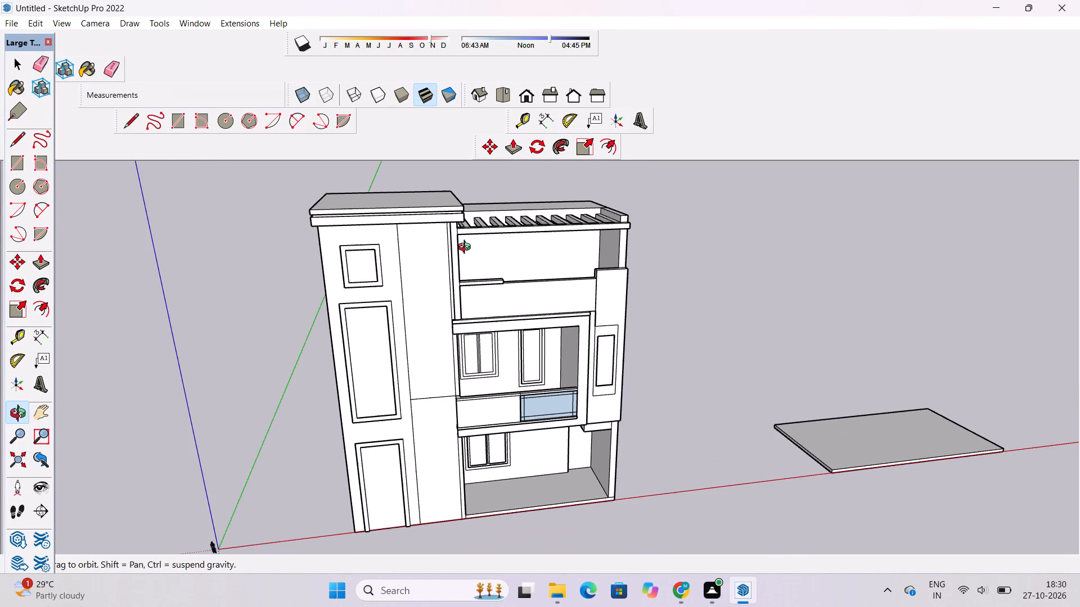
Examine the whole facade from the front, above and the side, including the balcony storey and the tall block's panels.
shift+drag(467, 253, 467, 302)
drag(481, 317, 449, 323)
shift+drag(458, 350, 468, 285)
drag(560, 286, 555, 286)
drag(591, 299, 540, 305)
drag(645, 327, 589, 327)
scroll(616, 303, up, 2)
drag(622, 290, 532, 357)
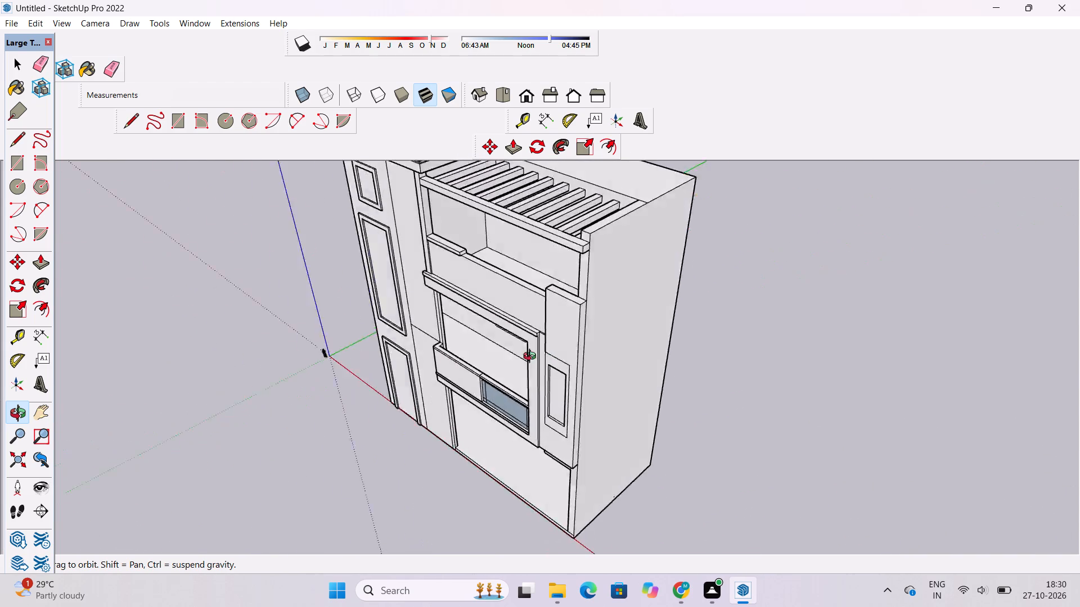
drag(532, 357, 699, 332)
scroll(591, 279, up, 3)
drag(588, 282, 594, 241)
scroll(514, 302, down, 2)
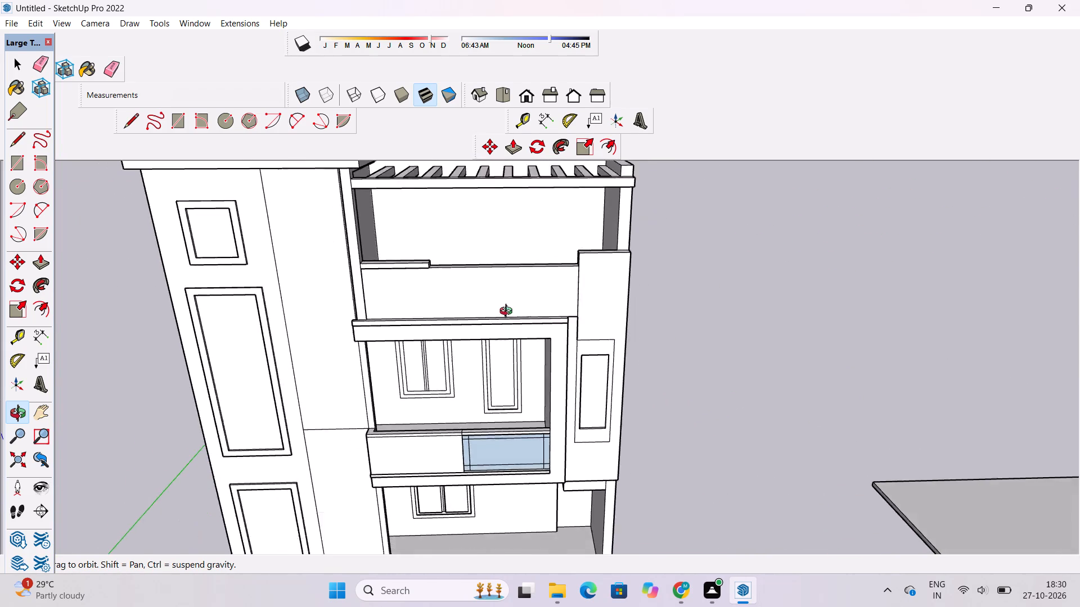
scroll(508, 312, down, 1)
drag(511, 357, 529, 420)
shift+drag(412, 398, 474, 380)
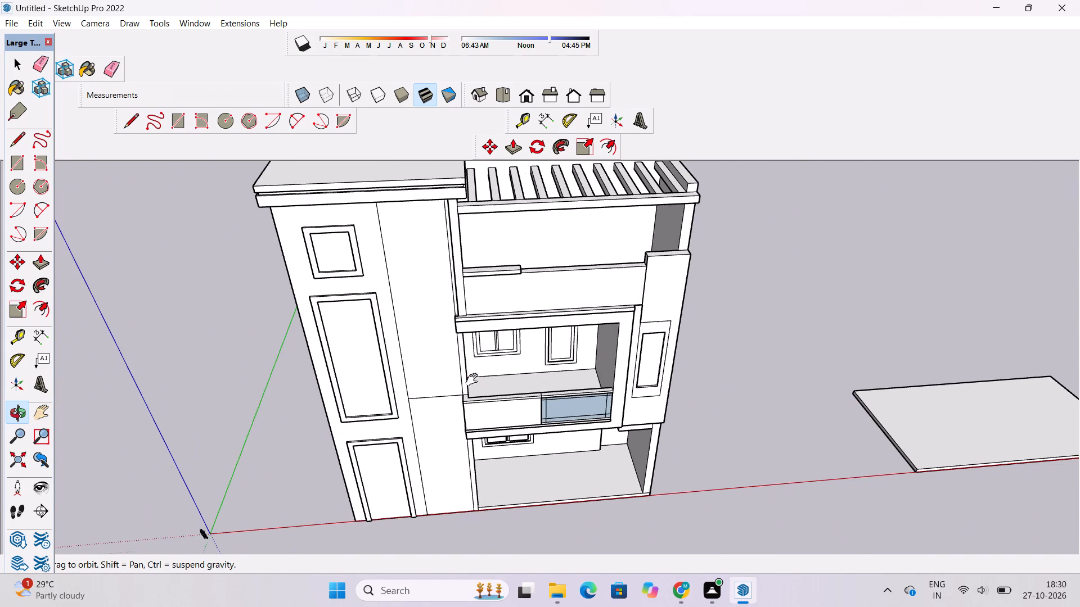
drag(449, 374, 438, 372)
shift+drag(439, 373, 446, 346)
shift+drag(443, 346, 446, 378)
drag(446, 378, 460, 311)
scroll(463, 307, down, 3)
shift+drag(465, 303, 482, 344)
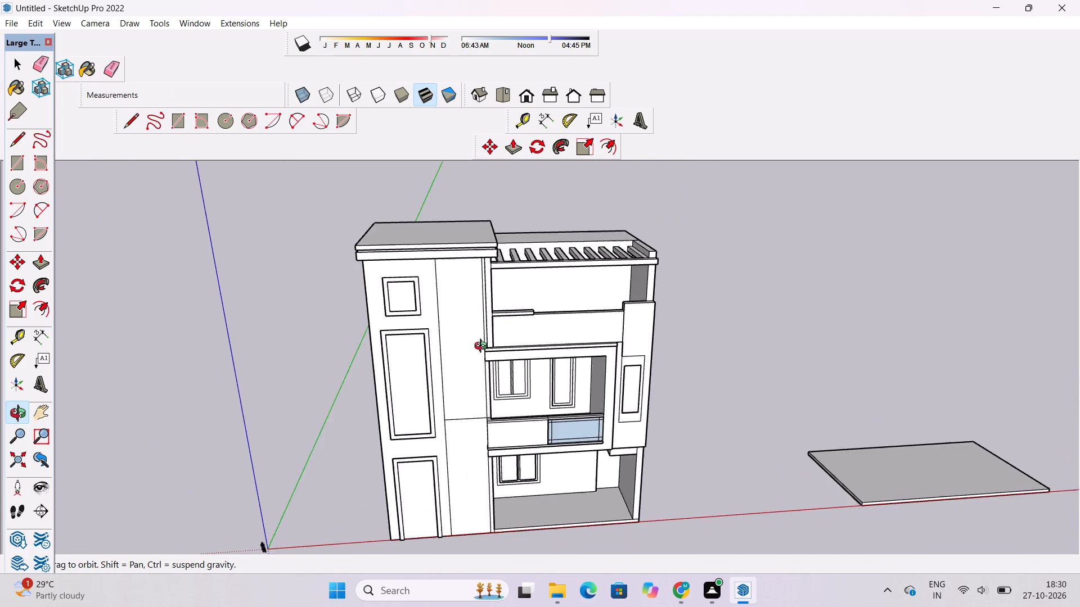
Examine the junction where the balcony's canopy beam and the recessed upper wall meet the tall block's plain side strip.
drag(483, 347, 648, 292)
scroll(490, 319, up, 15)
drag(537, 274, 483, 305)
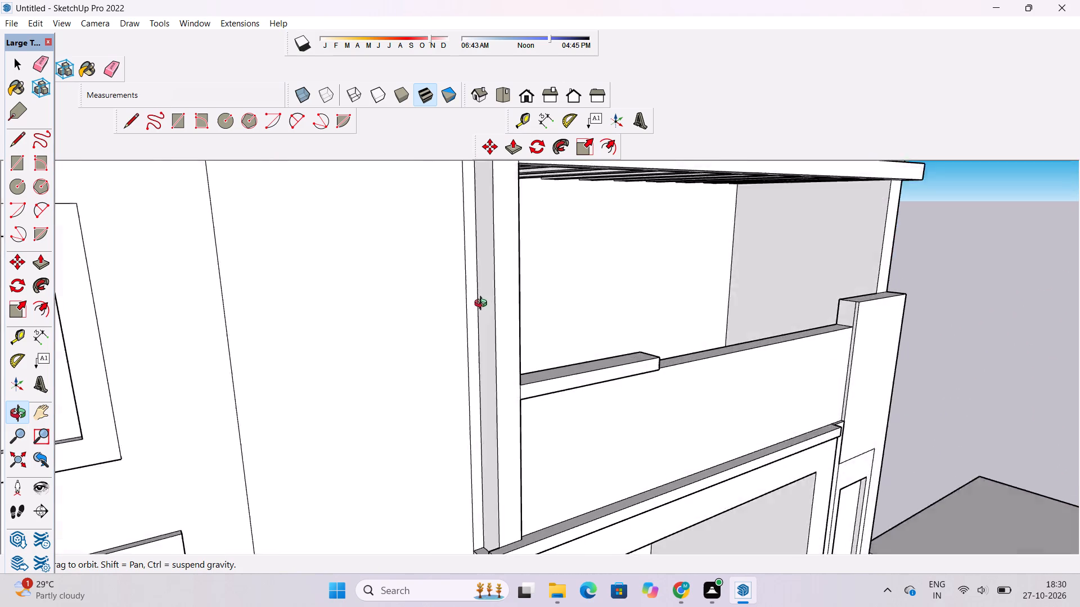
drag(483, 305, 469, 309)
scroll(469, 309, down, 2)
drag(478, 410, 575, 251)
scroll(547, 334, up, 8)
shift+drag(575, 403, 599, 382)
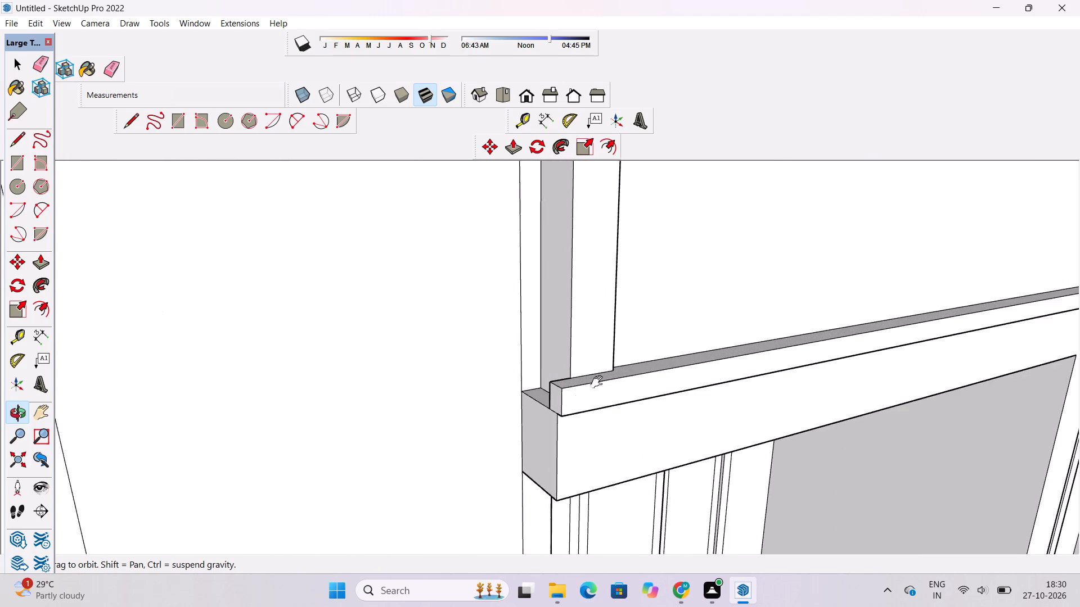
shift+drag(599, 382, 606, 375)
scroll(609, 370, down, 3)
drag(629, 364, 579, 373)
shift+drag(575, 371, 593, 336)
drag(600, 329, 535, 354)
scroll(532, 351, down, 6)
shift+drag(501, 393, 503, 402)
drag(504, 406, 530, 351)
shift+scroll(540, 333, down, 5)
shift+drag(512, 409, 533, 354)
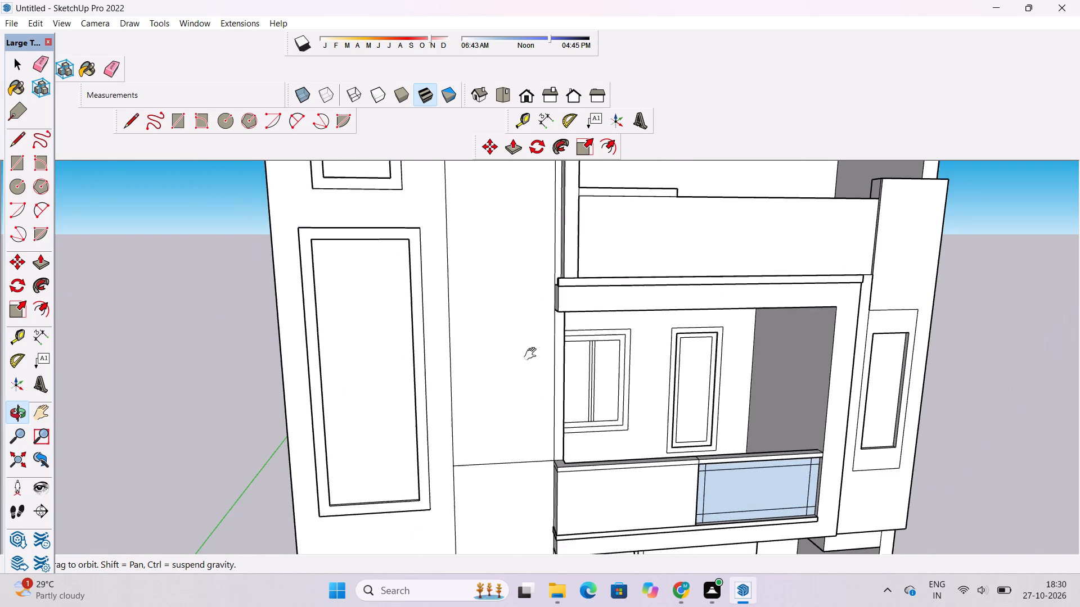
shift+drag(533, 354, 534, 352)
drag(547, 371, 519, 384)
shift+drag(517, 450, 505, 432)
drag(506, 427, 473, 424)
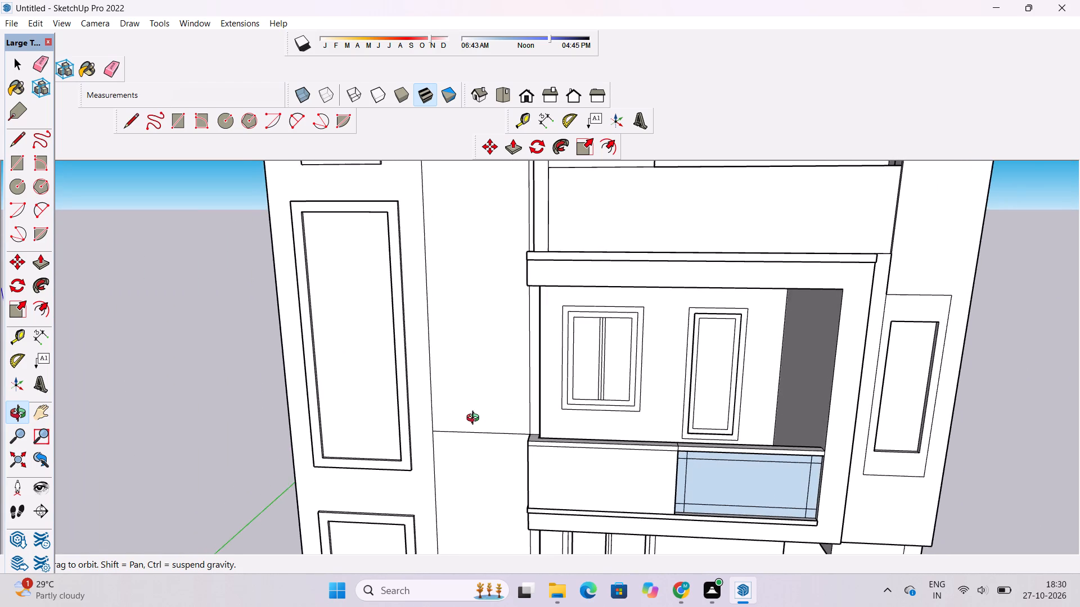
scroll(475, 419, down, 2)
shift+drag(479, 418, 457, 428)
drag(457, 428, 524, 426)
scroll(470, 408, down, 3)
shift+drag(470, 408, 470, 431)
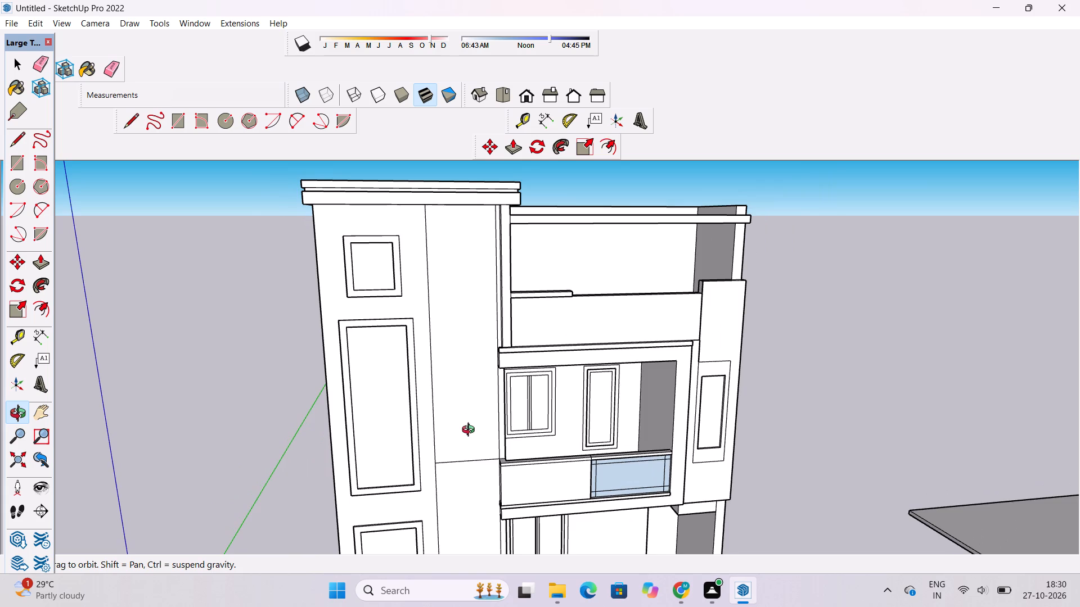
drag(471, 431, 507, 412)
shift+drag(484, 427, 531, 392)
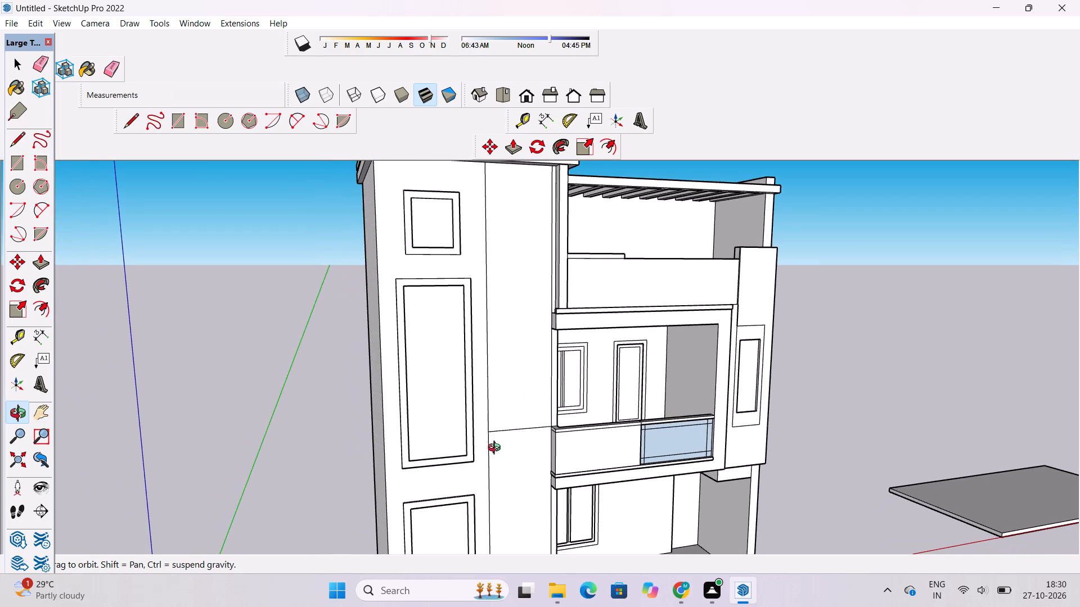
drag(535, 409, 507, 441)
shift+drag(510, 439, 499, 453)
shift+scroll(492, 460, up, 3)
shift+click(492, 450)
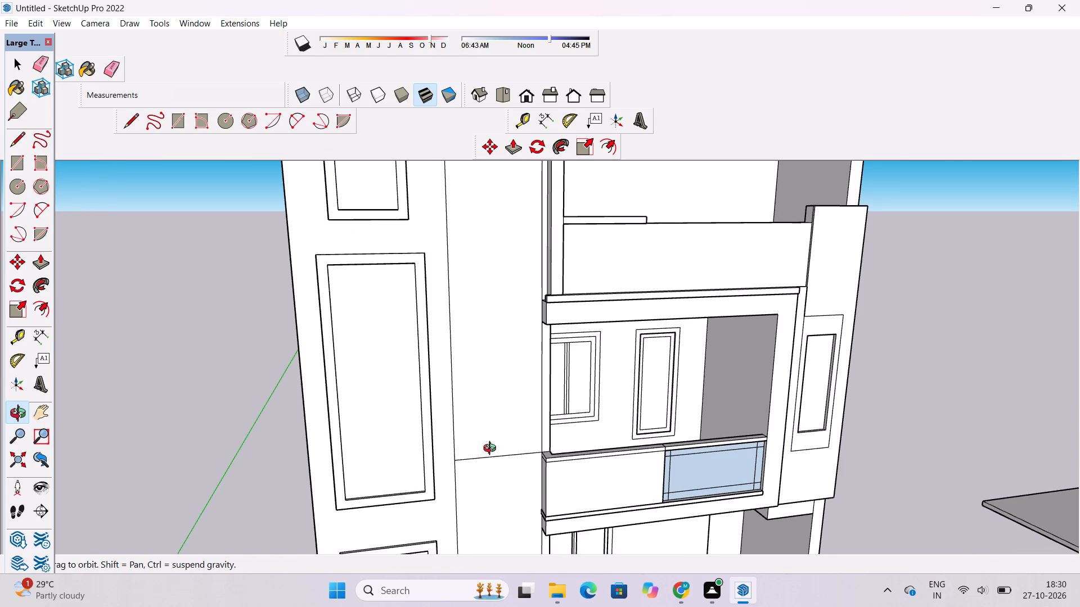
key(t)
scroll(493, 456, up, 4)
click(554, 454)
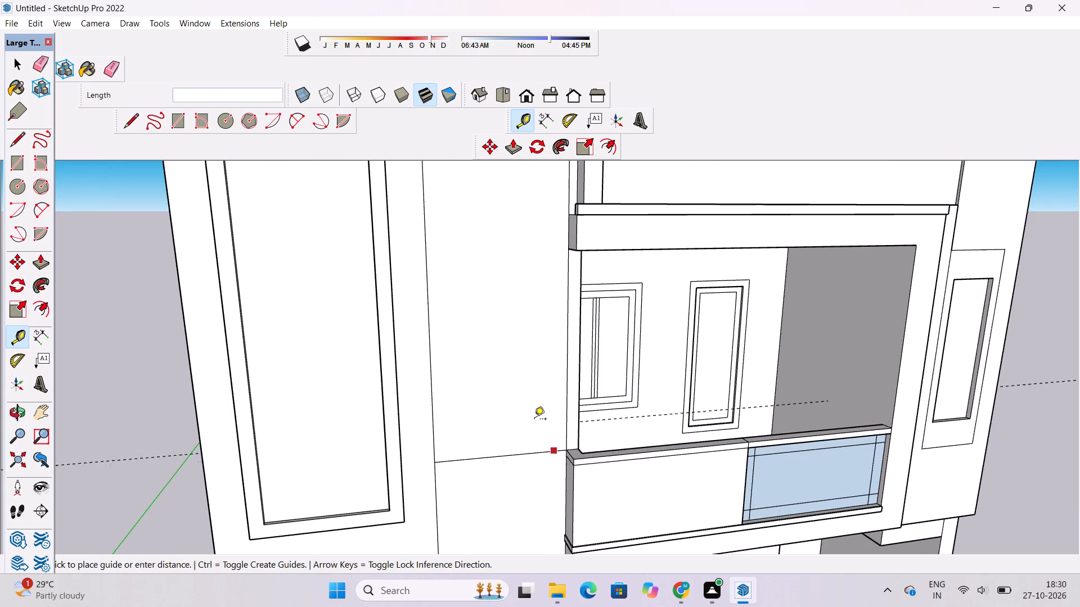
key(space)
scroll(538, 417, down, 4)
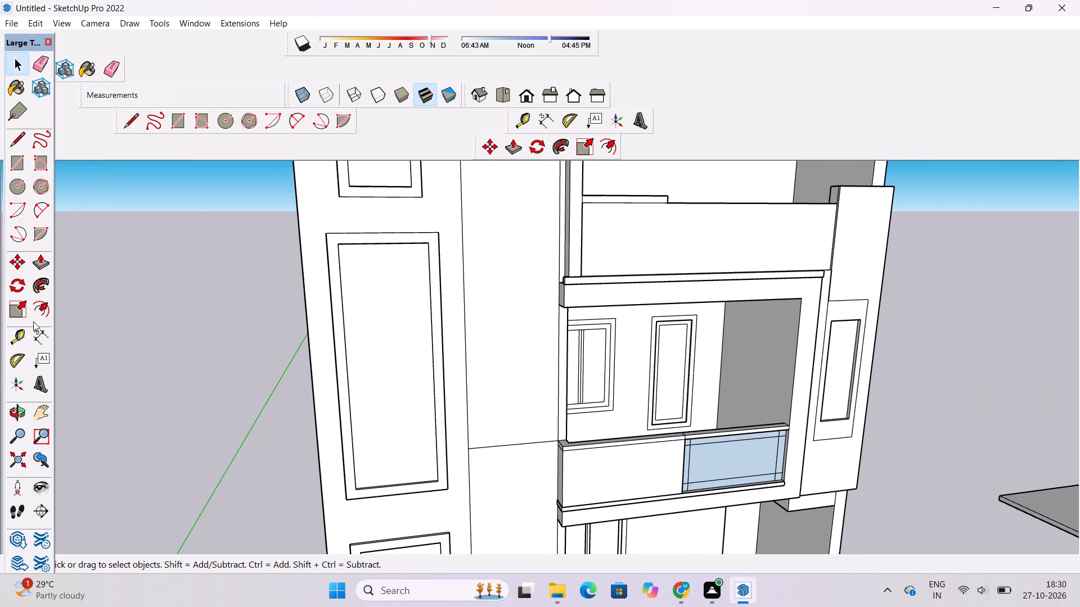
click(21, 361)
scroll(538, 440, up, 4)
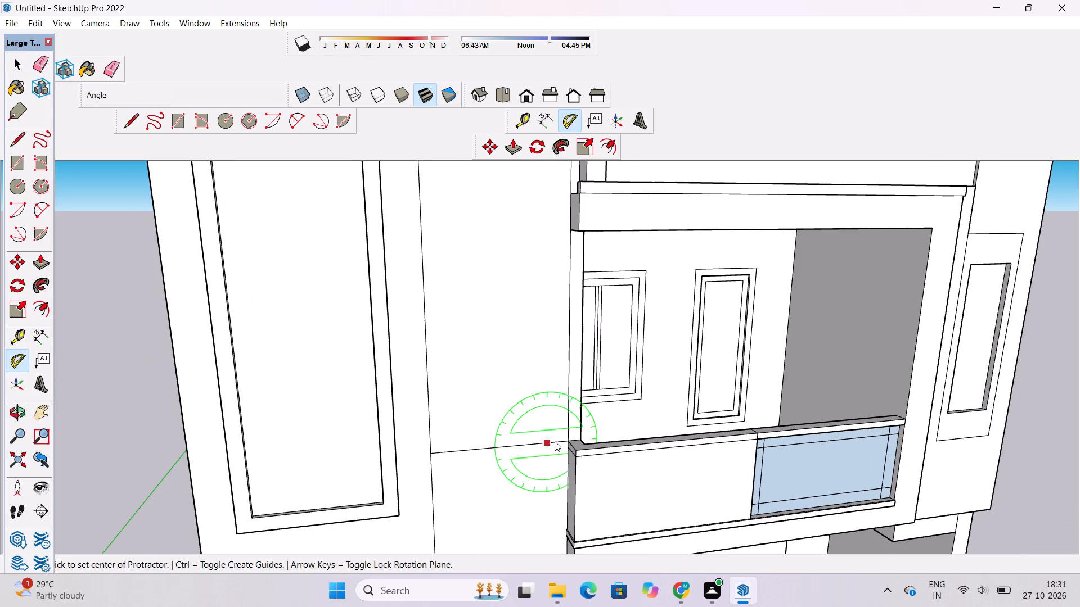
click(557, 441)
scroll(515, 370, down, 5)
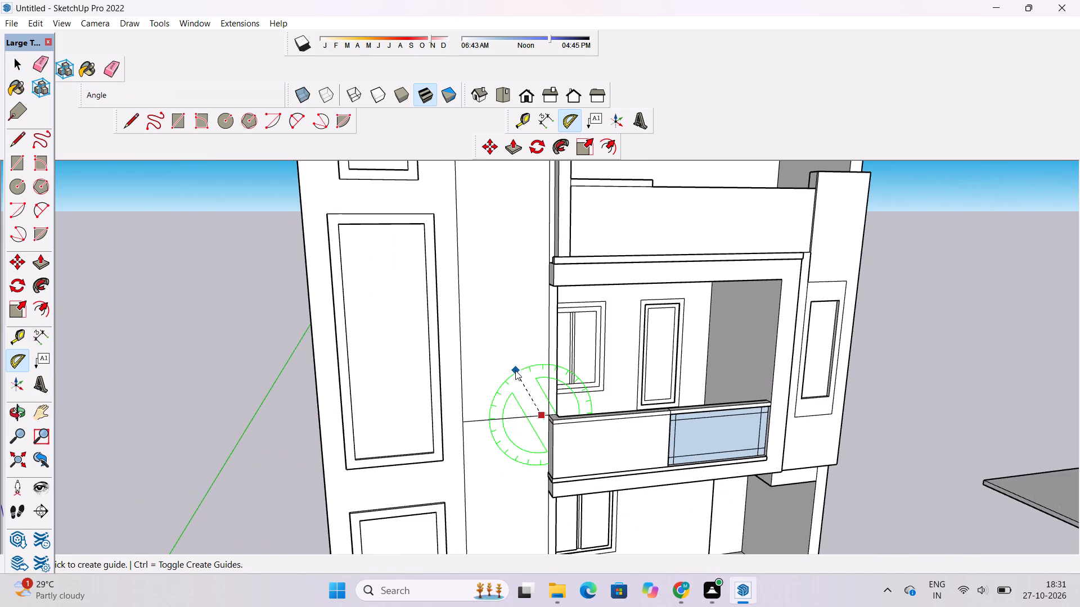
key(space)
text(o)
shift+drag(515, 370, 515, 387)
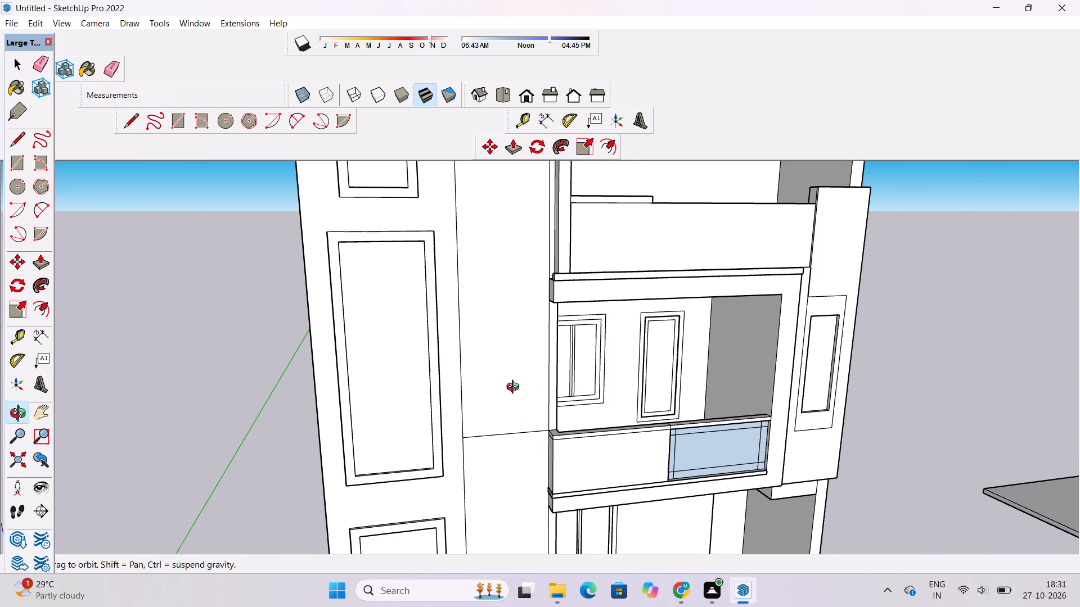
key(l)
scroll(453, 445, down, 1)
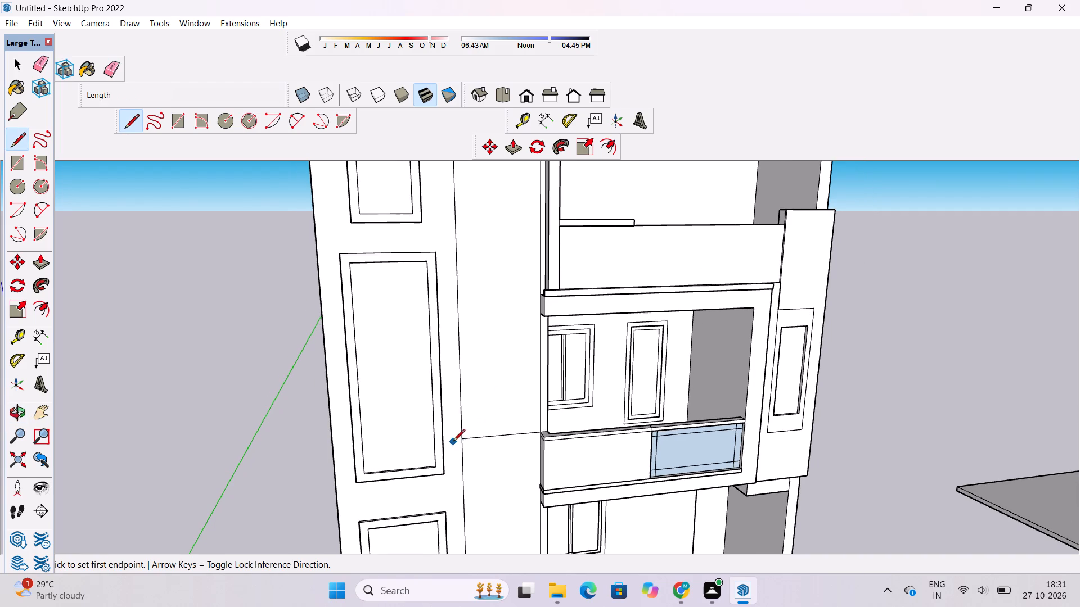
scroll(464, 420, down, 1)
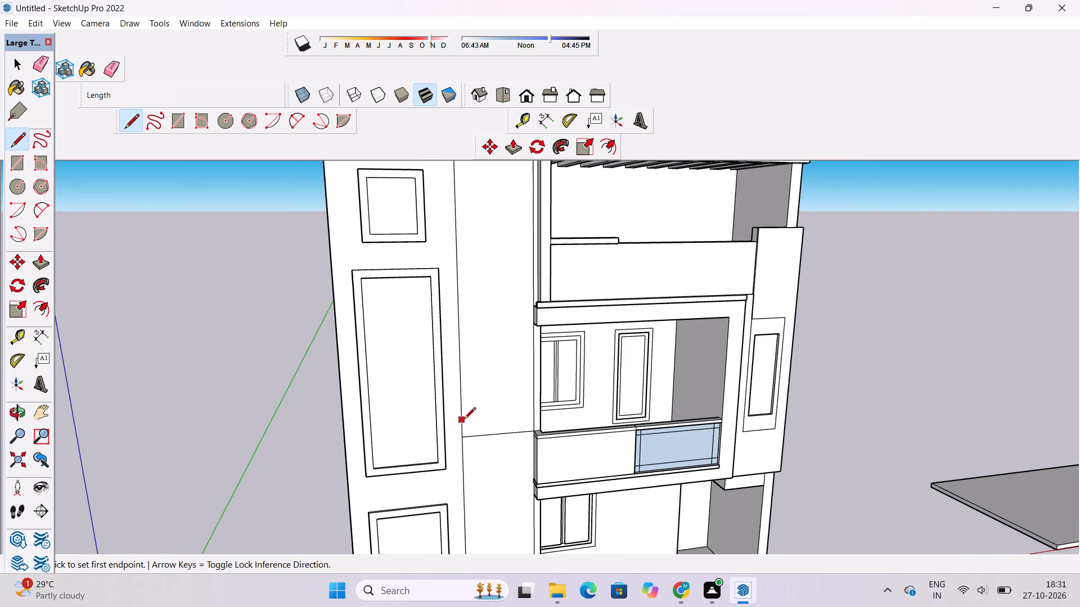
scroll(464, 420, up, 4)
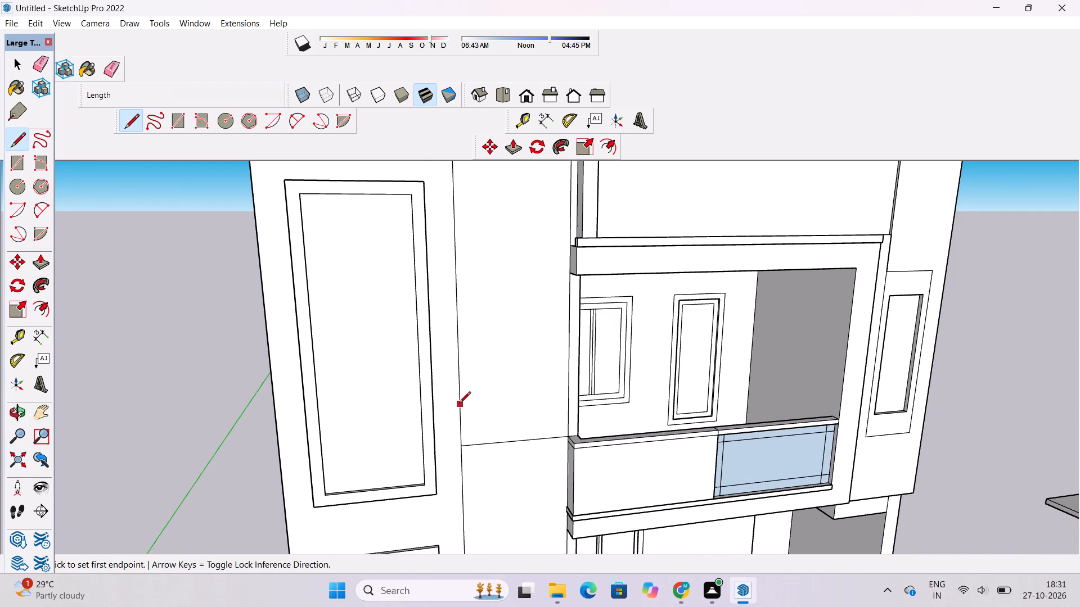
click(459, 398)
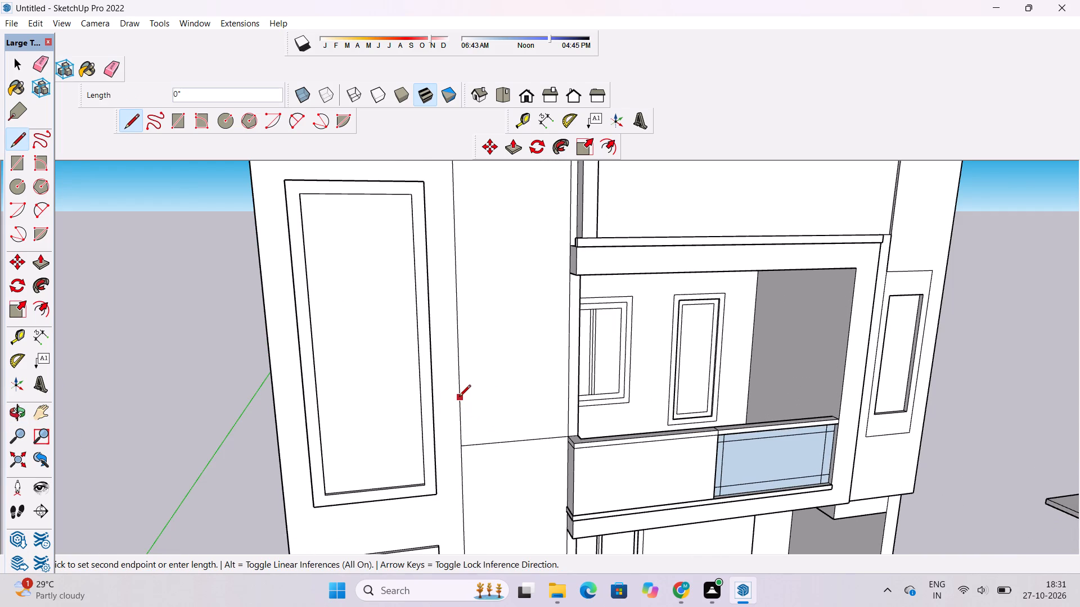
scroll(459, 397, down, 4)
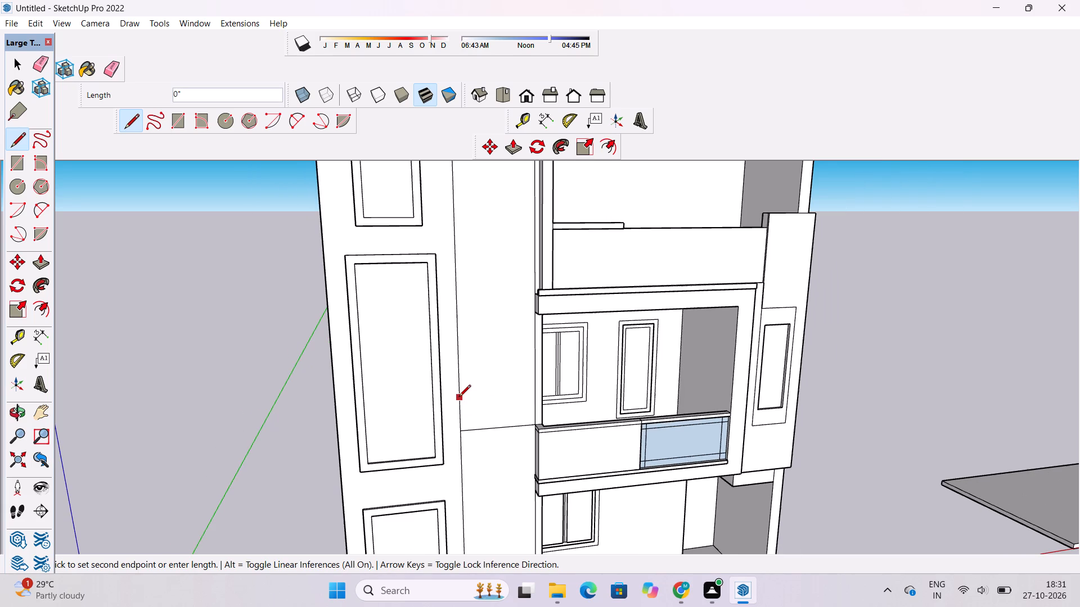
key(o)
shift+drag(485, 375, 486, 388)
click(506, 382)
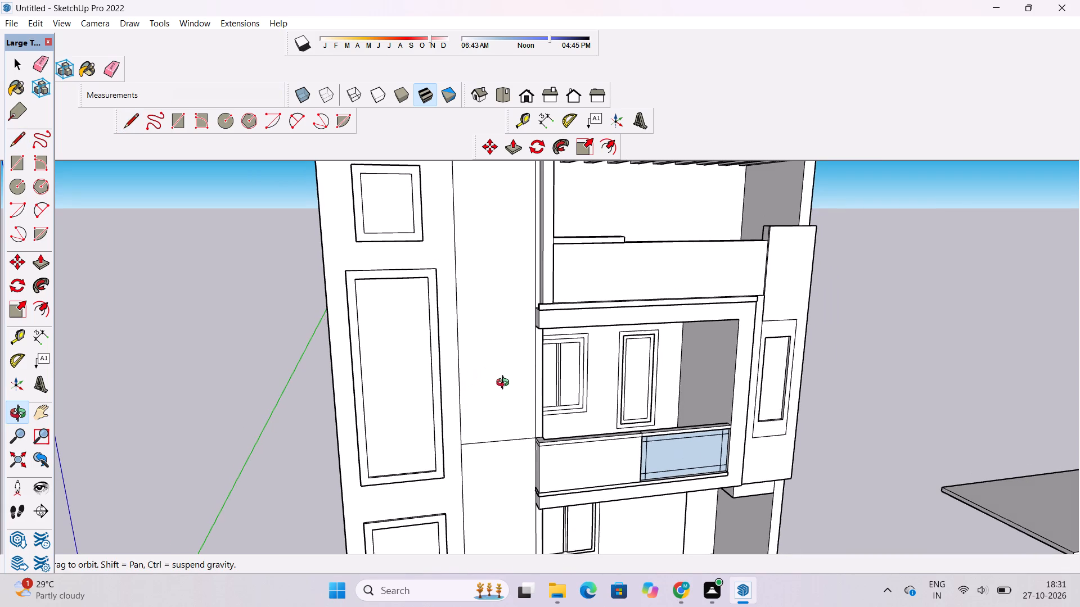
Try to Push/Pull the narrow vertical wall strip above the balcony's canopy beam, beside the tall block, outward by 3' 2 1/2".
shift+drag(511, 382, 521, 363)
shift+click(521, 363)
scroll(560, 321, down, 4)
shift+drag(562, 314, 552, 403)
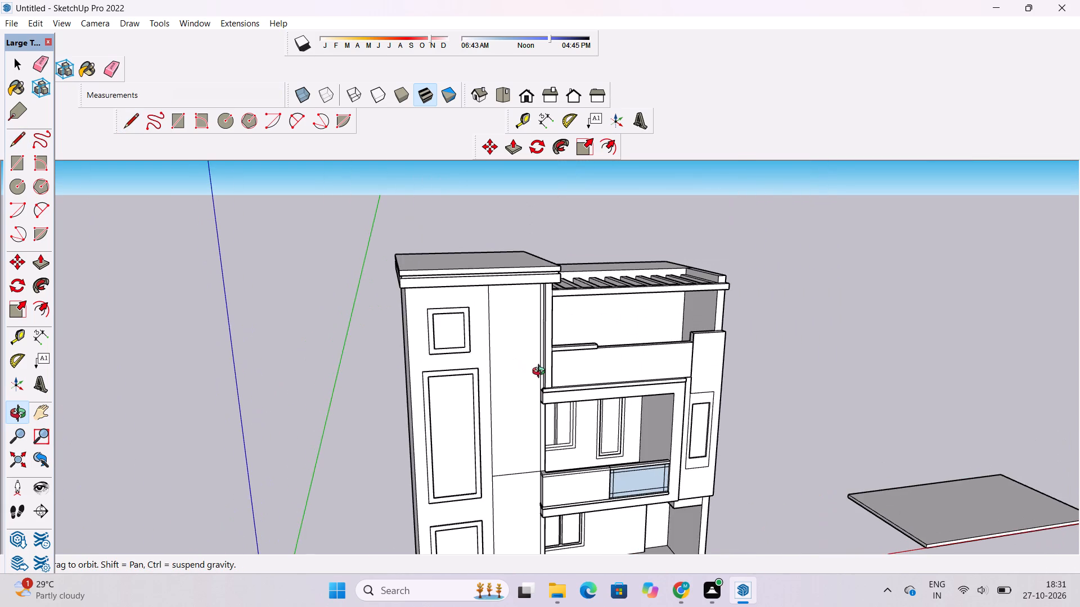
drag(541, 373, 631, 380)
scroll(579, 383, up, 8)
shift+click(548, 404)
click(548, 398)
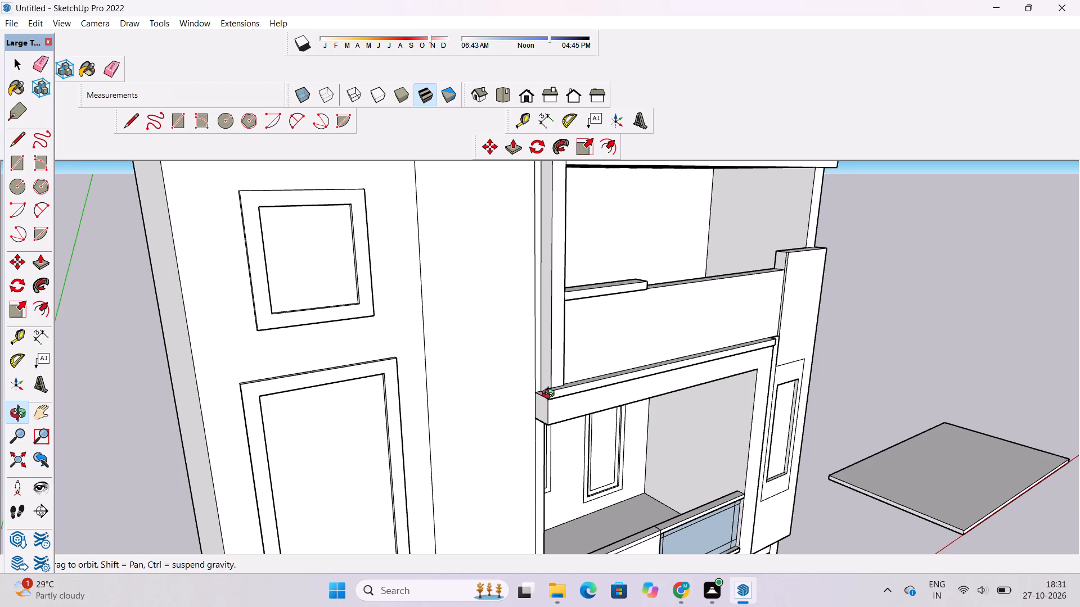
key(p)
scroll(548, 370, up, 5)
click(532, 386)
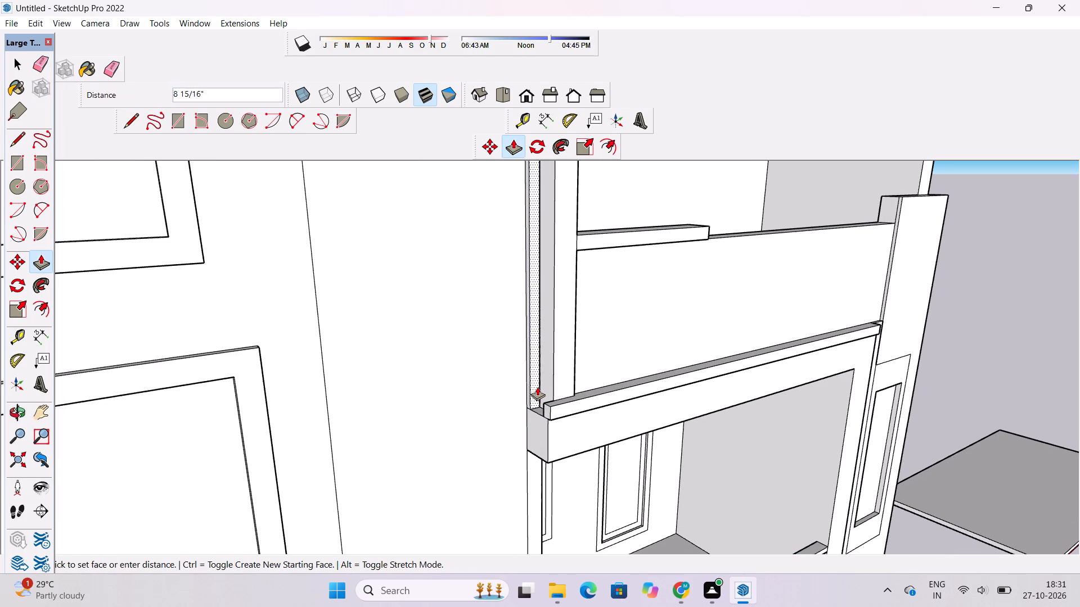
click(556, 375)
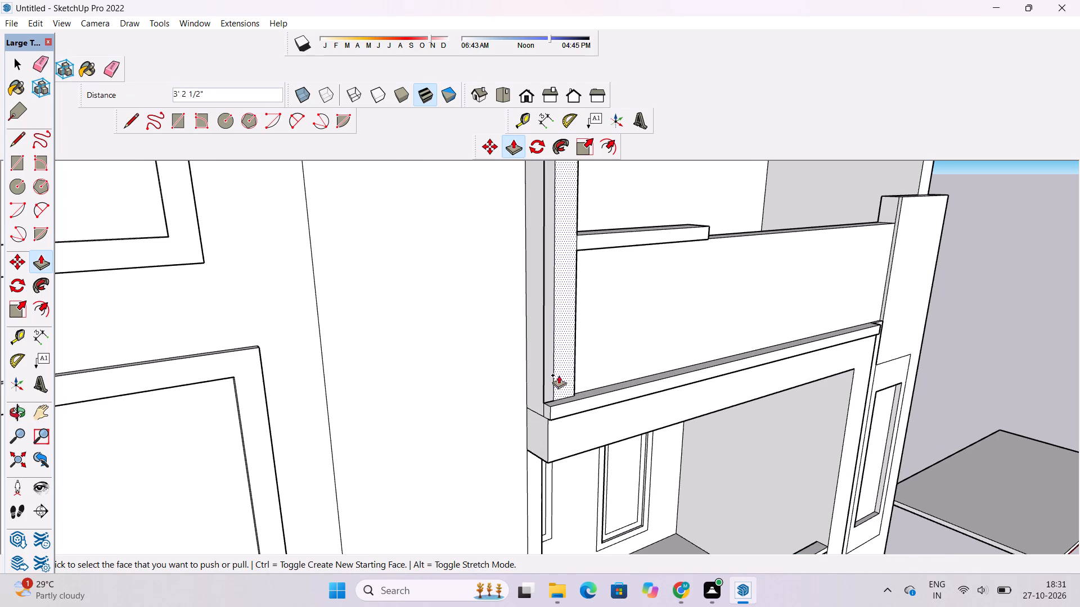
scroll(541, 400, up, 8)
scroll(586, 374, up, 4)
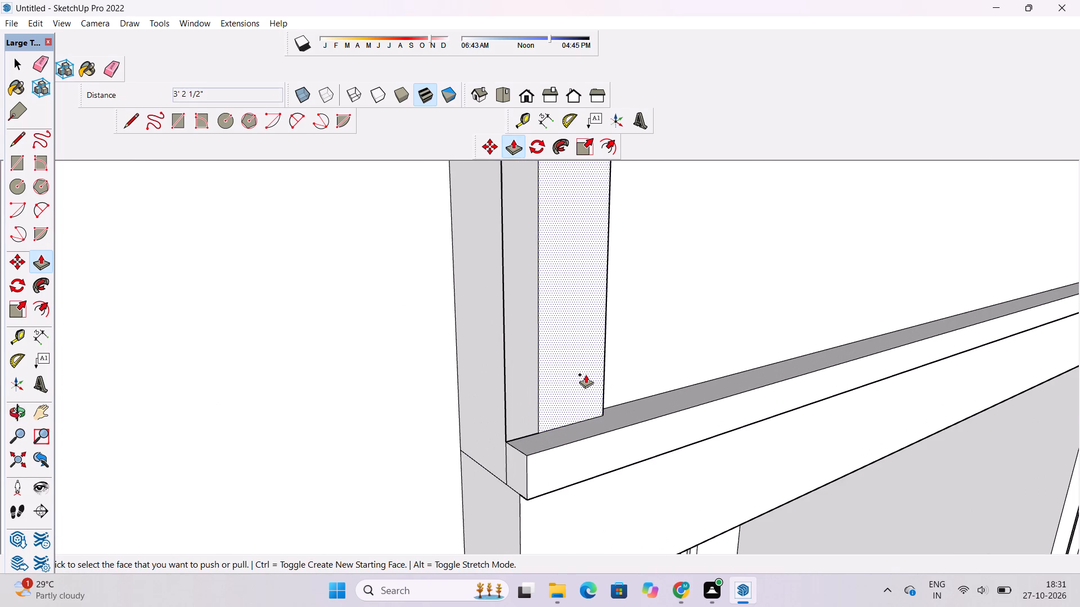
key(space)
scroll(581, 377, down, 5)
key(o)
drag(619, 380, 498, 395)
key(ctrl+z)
Examine the narrow vertical wall strip above the canopy beam and its junction with the tall block from several sides.
drag(402, 415, 535, 425)
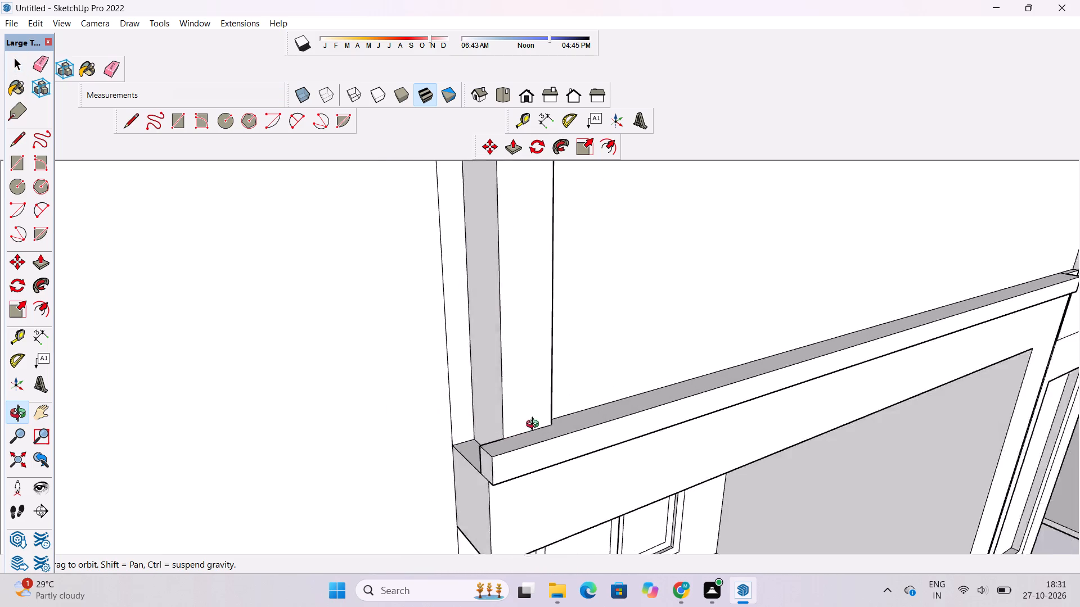
drag(535, 425, 580, 429)
scroll(530, 440, up, 3)
shift+drag(529, 437, 497, 424)
drag(497, 423, 655, 414)
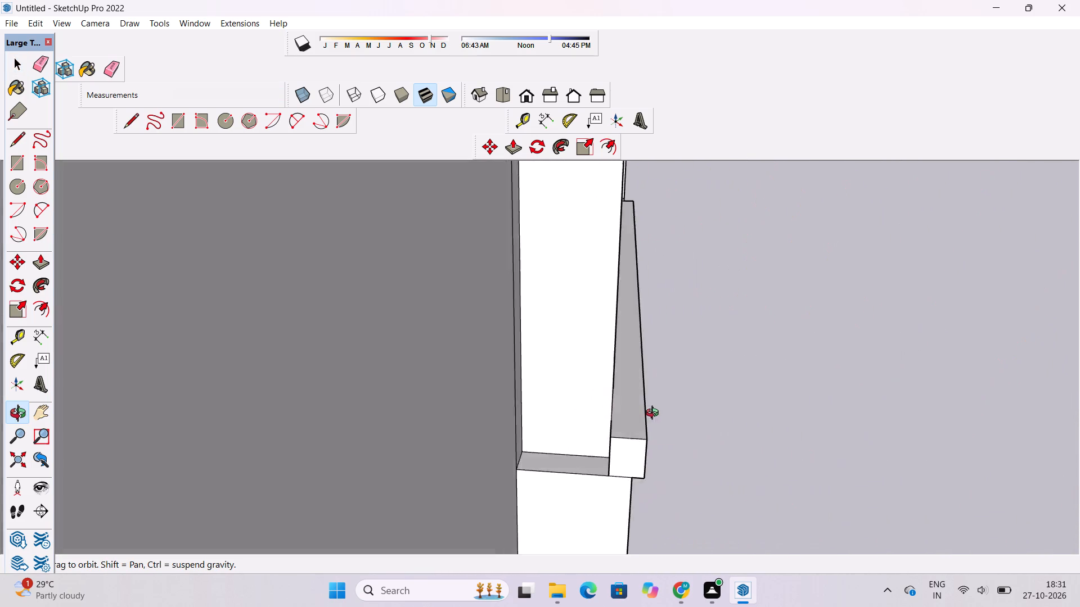
drag(655, 414, 591, 415)
drag(565, 419, 558, 465)
scroll(552, 455, down, 4)
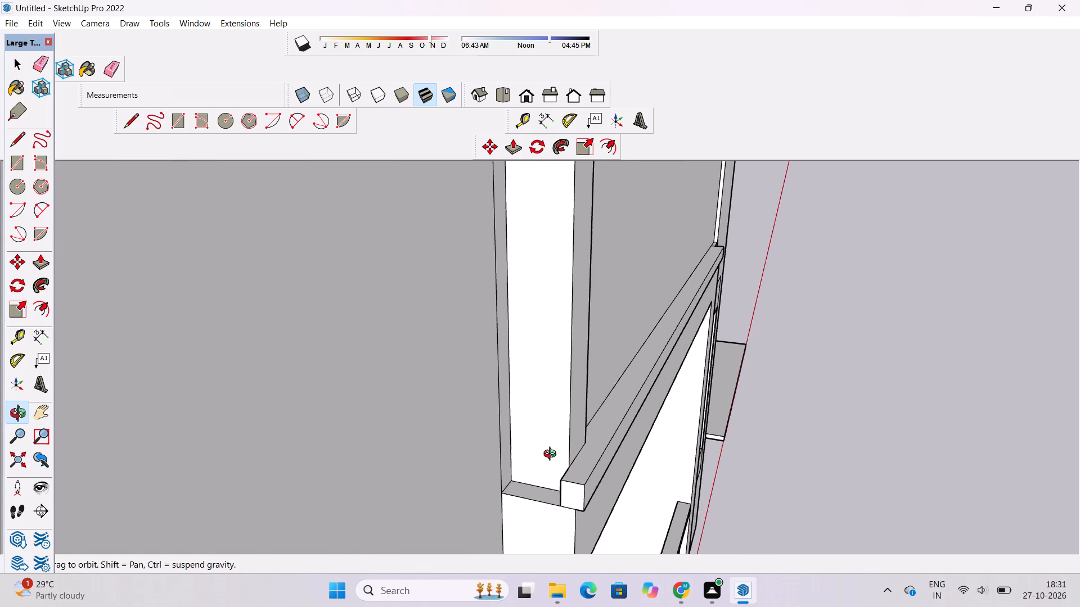
scroll(552, 455, down, 8)
shift+drag(552, 455, 551, 473)
drag(551, 473, 532, 459)
scroll(531, 450, down, 4)
shift+drag(544, 444, 543, 474)
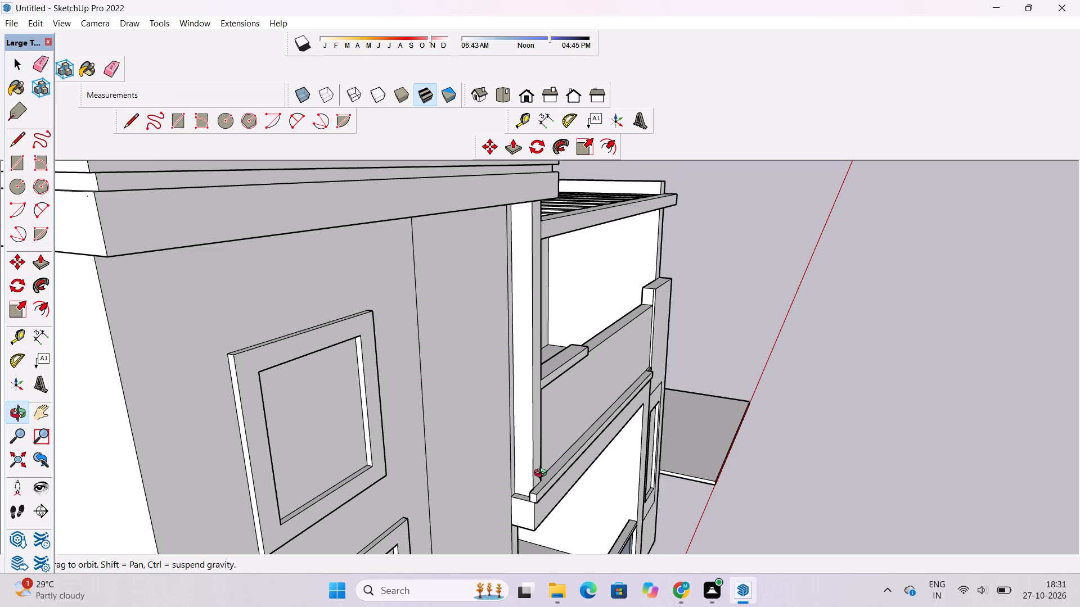
drag(532, 468, 507, 456)
shift+drag(495, 405, 498, 428)
Push/Pull the narrow vertical wall strip beside the tall block, above the canopy beam, partway outward along the beam's end.
key(p)
scroll(498, 406, up, 5)
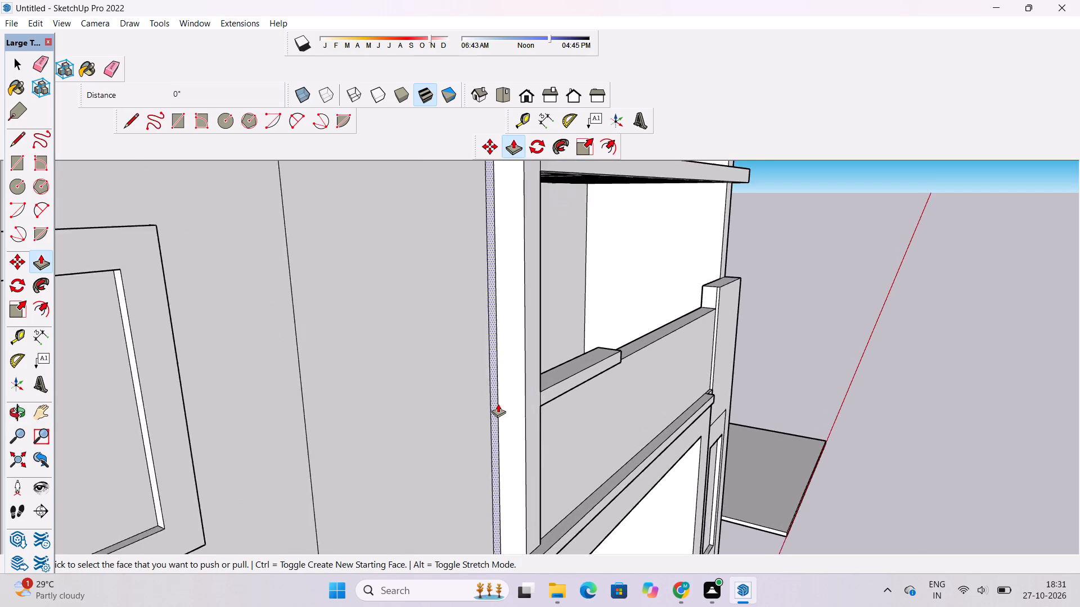
scroll(498, 404, up, 2)
click(492, 393)
scroll(502, 393, down, 2)
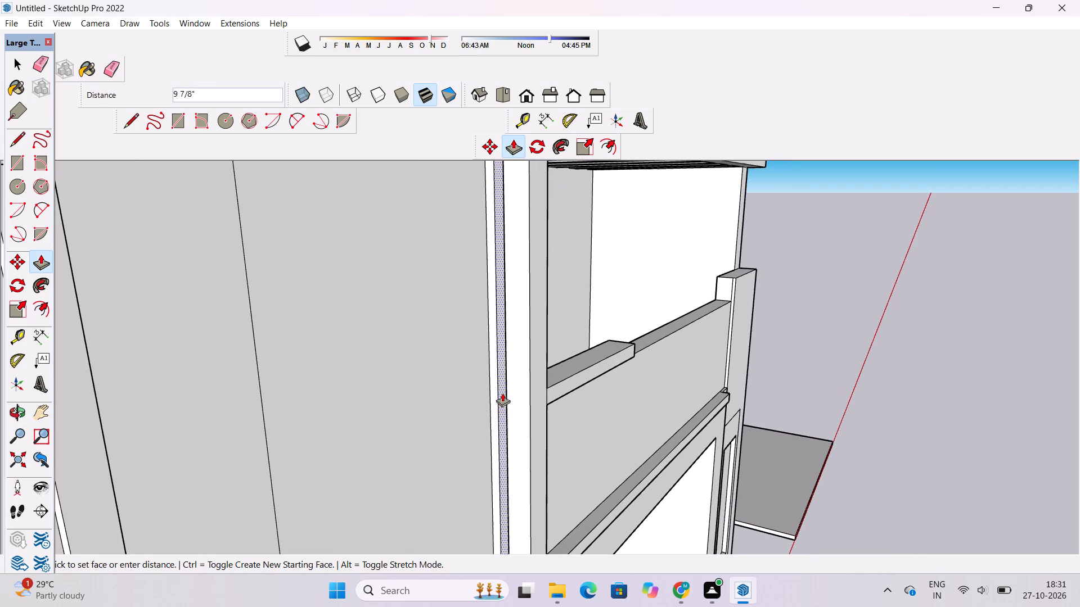
scroll(510, 387, down, 8)
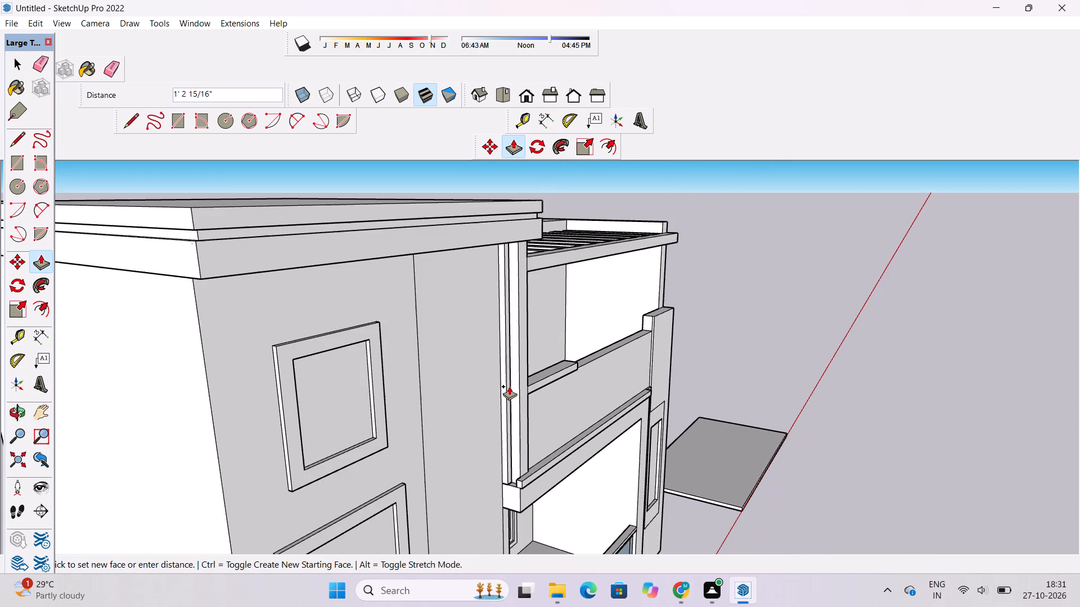
scroll(509, 386, down, 3)
scroll(499, 446, up, 12)
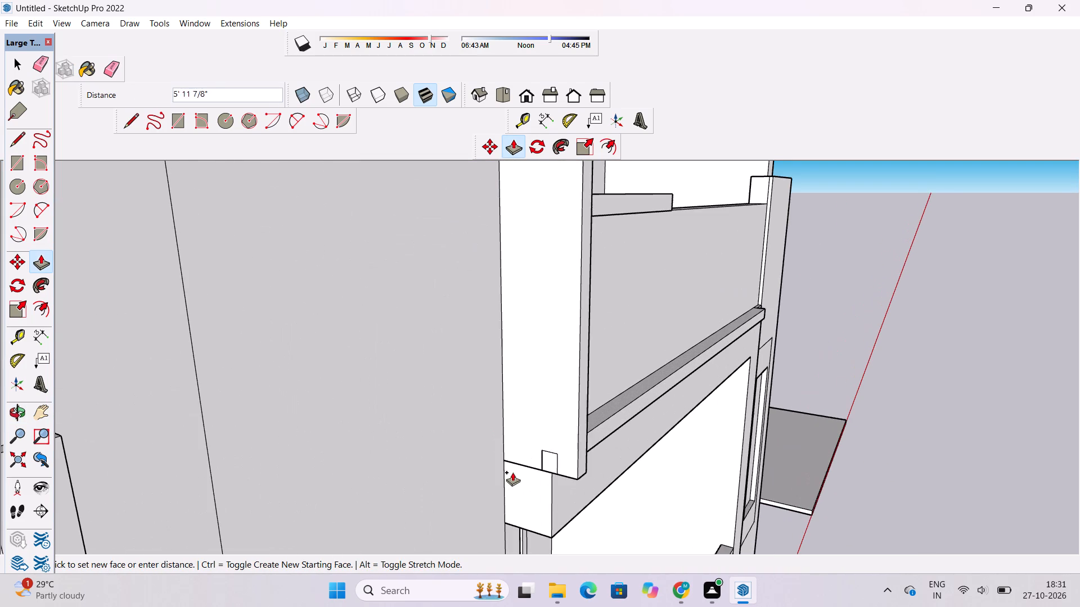
click(522, 464)
Examine the stepped strip beside the tall block and how it sits on the end of the canopy beam.
scroll(543, 448, down, 9)
key(o)
drag(579, 438, 530, 456)
shift+drag(523, 459, 544, 432)
drag(544, 432, 538, 436)
key(space)
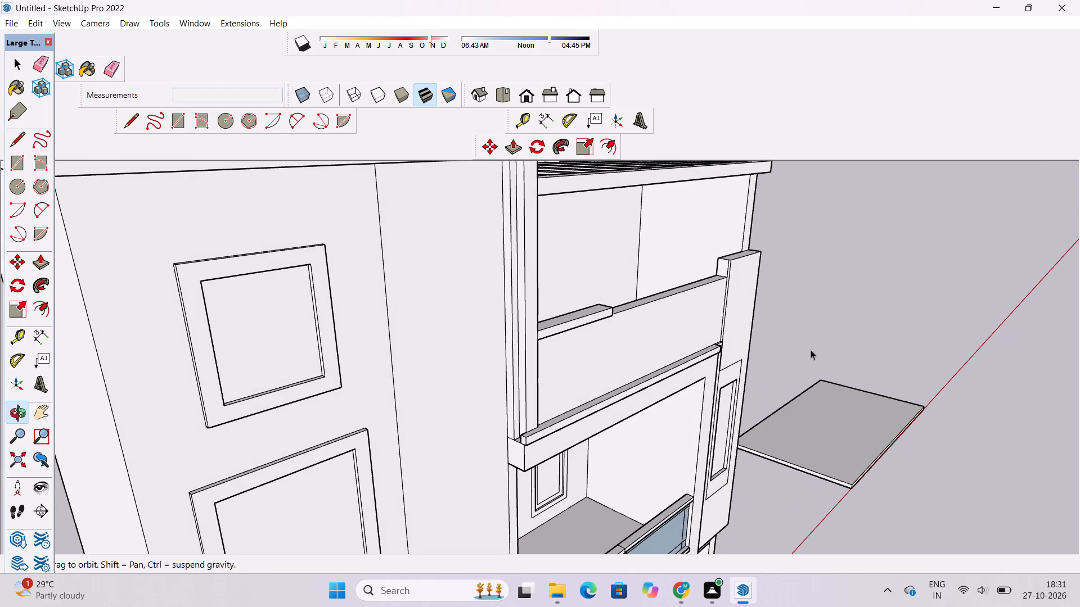
key(o)
drag(601, 426, 512, 405)
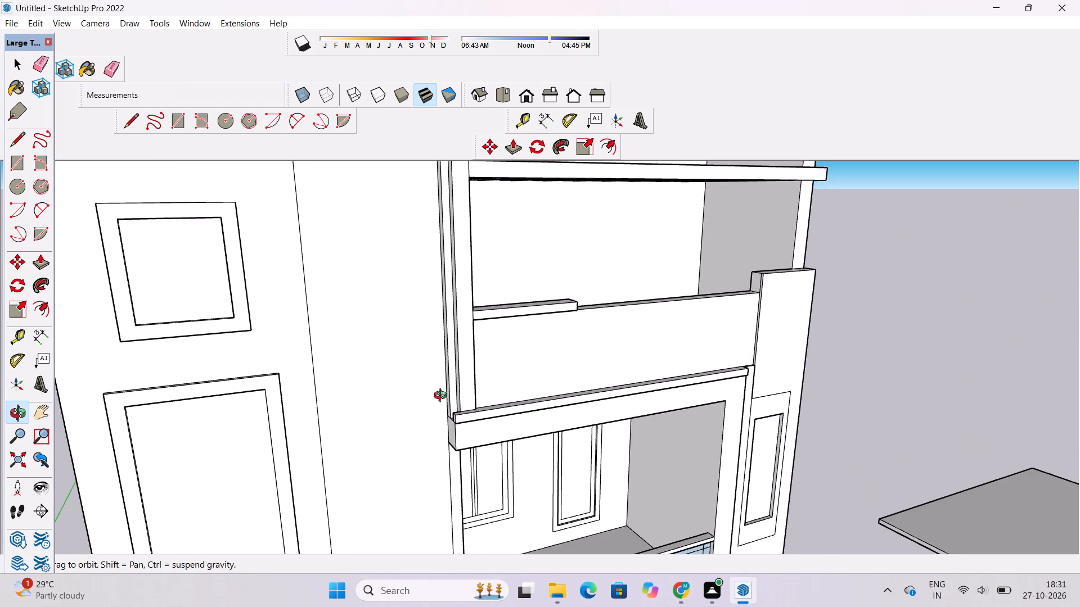
shift+drag(445, 397, 488, 411)
scroll(508, 447, up, 9)
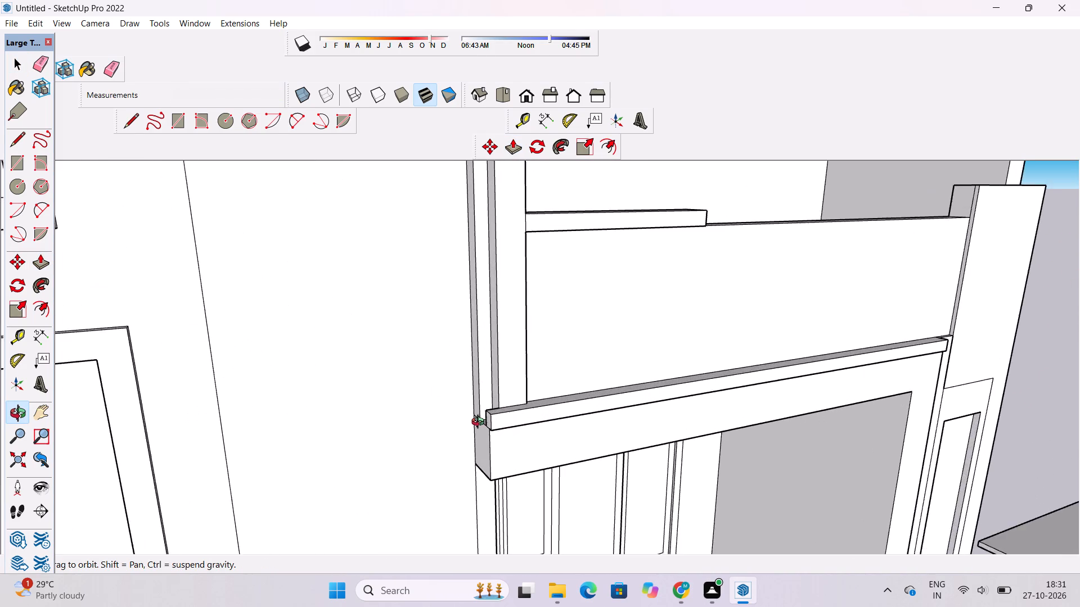
scroll(480, 423, up, 3)
drag(473, 416, 542, 438)
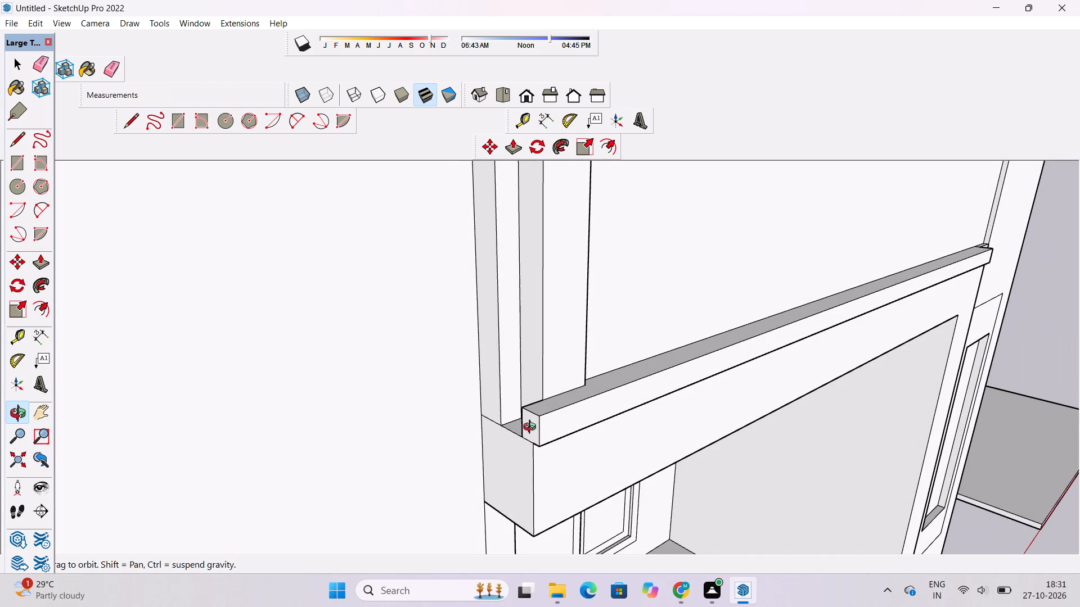
scroll(534, 384, down, 6)
drag(550, 407, 488, 411)
scroll(487, 406, down, 4)
shift+drag(489, 403, 501, 419)
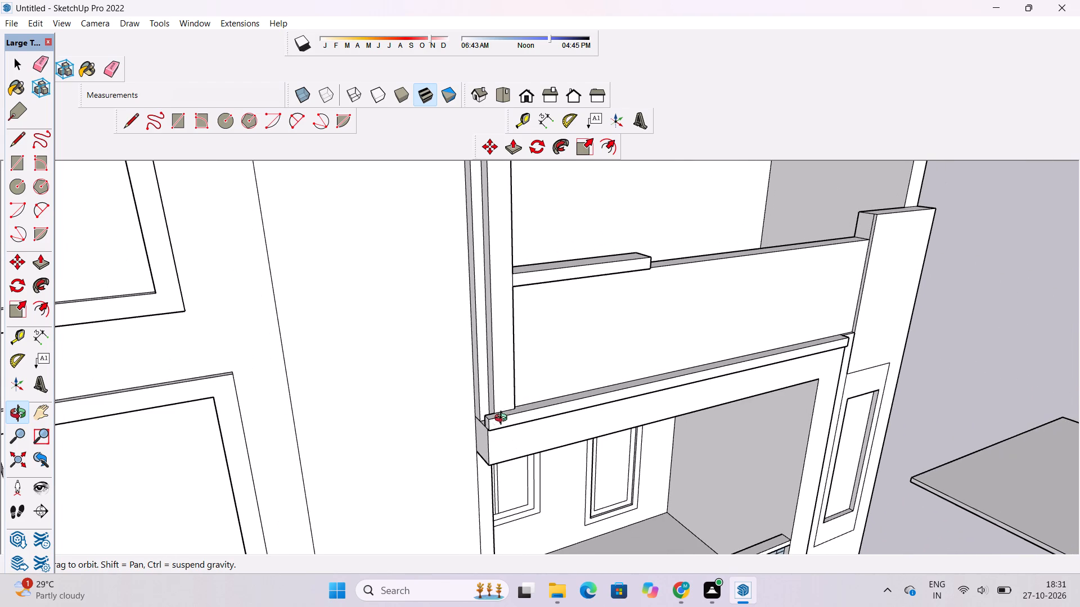
Examine the tall block's plain side strip and panel frames together with the balcony storeys and roof line.
shift+drag(510, 416, 575, 312)
scroll(585, 296, down, 4)
shift+drag(534, 404, 553, 325)
drag(543, 332, 478, 320)
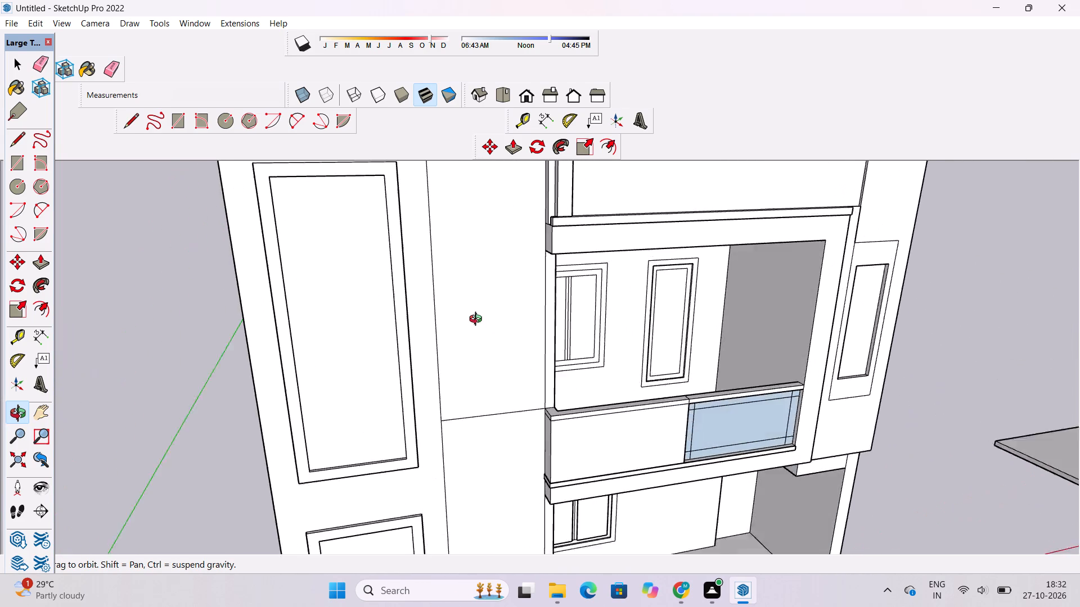
drag(478, 320, 477, 319)
scroll(469, 318, down, 5)
shift+drag(471, 316, 487, 366)
drag(488, 371, 491, 355)
shift+drag(473, 368, 474, 379)
scroll(478, 375, down, 2)
shift+drag(481, 372, 505, 404)
drag(505, 404, 512, 402)
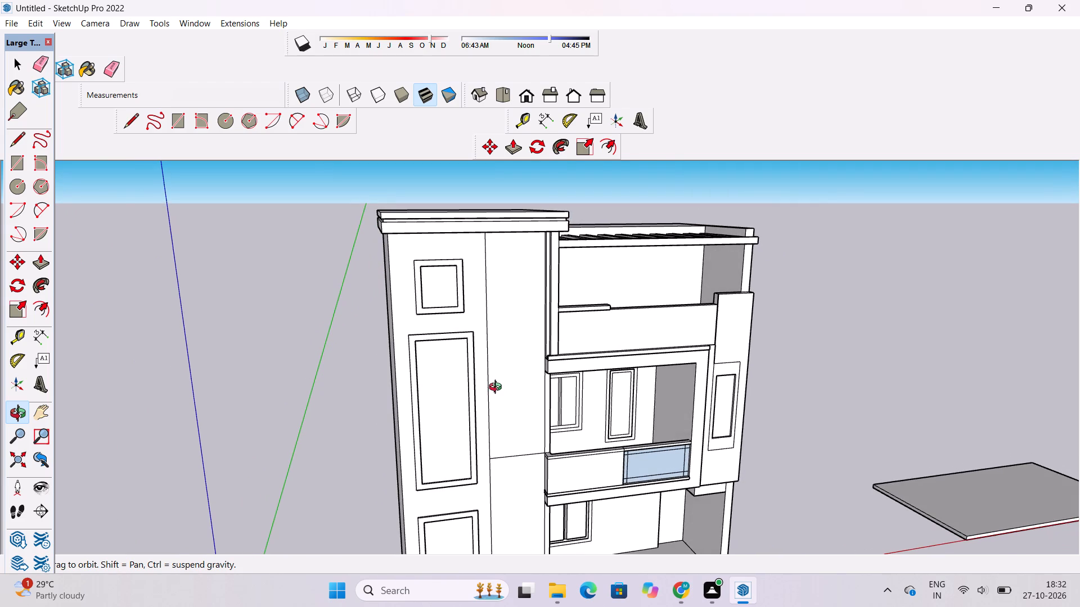
Draw a diagonal line about 39' long across the tall block's plain strip, rising to its outer edge just above the canopy beam.
scroll(498, 388, up, 1)
shift+click(497, 387)
scroll(480, 403, up, 3)
shift+drag(485, 399, 492, 402)
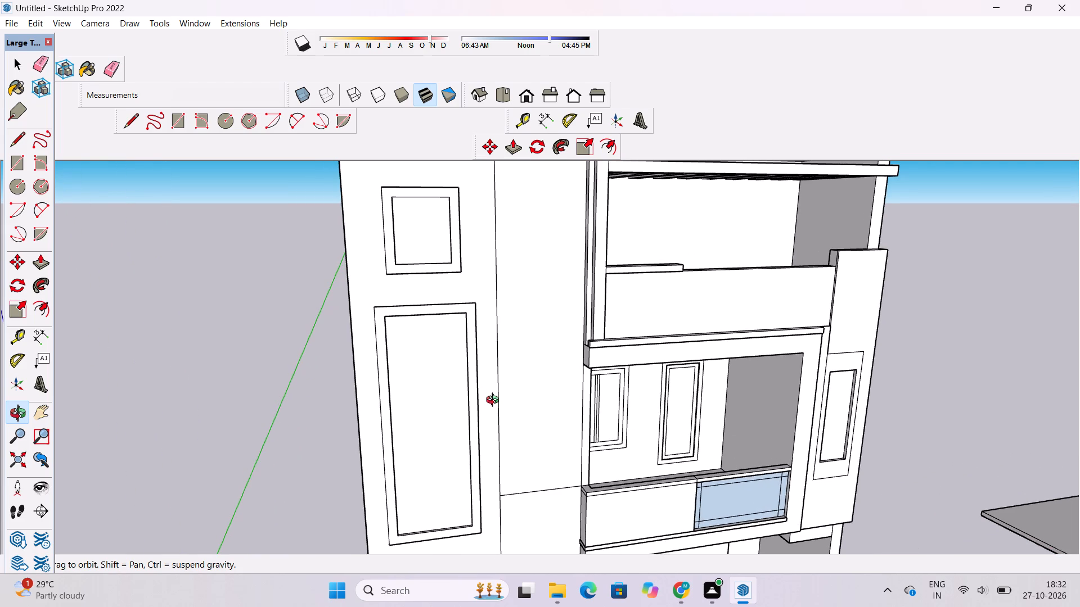
key(l)
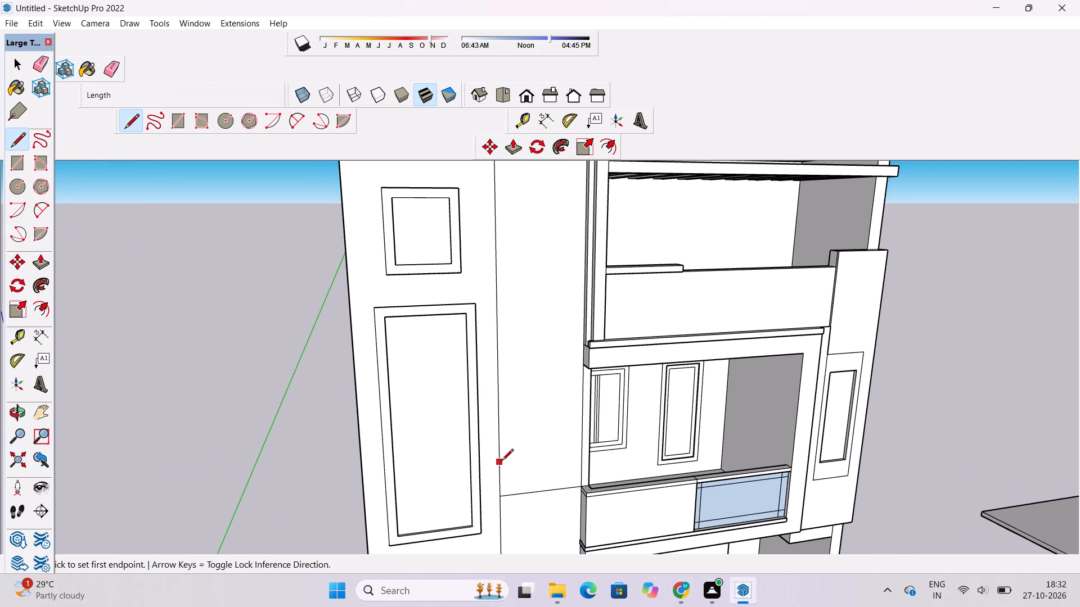
click(502, 461)
scroll(504, 460, down, 1)
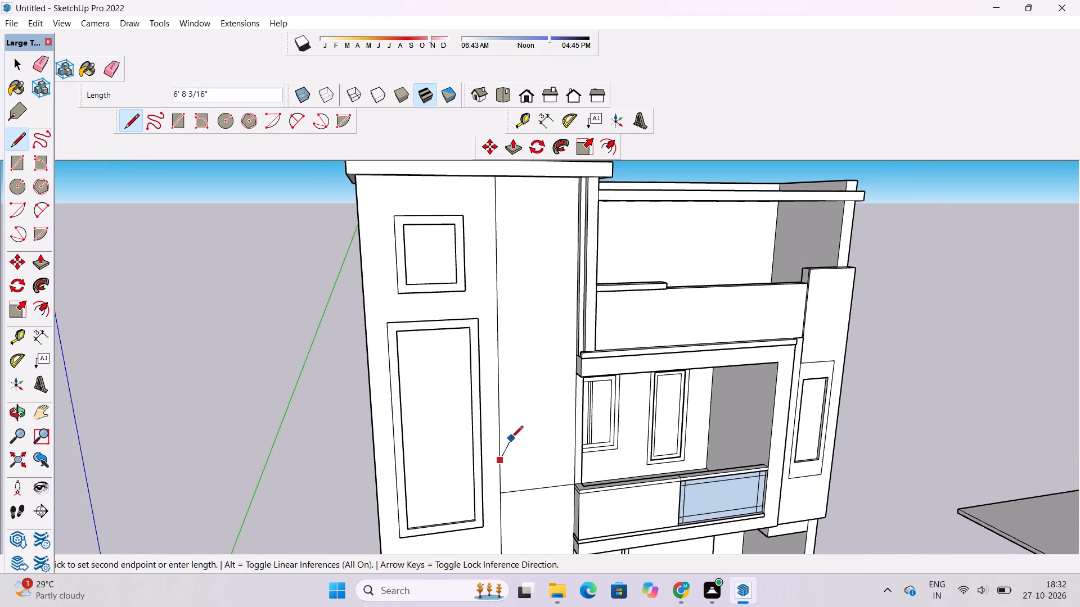
scroll(511, 438, up, 3)
scroll(568, 322, up, 7)
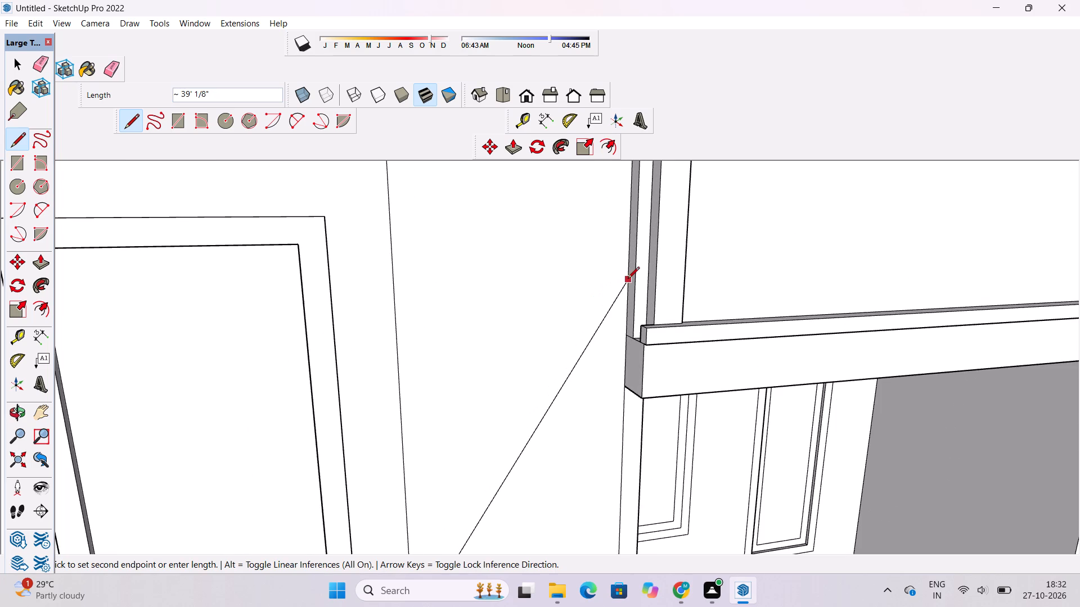
click(629, 279)
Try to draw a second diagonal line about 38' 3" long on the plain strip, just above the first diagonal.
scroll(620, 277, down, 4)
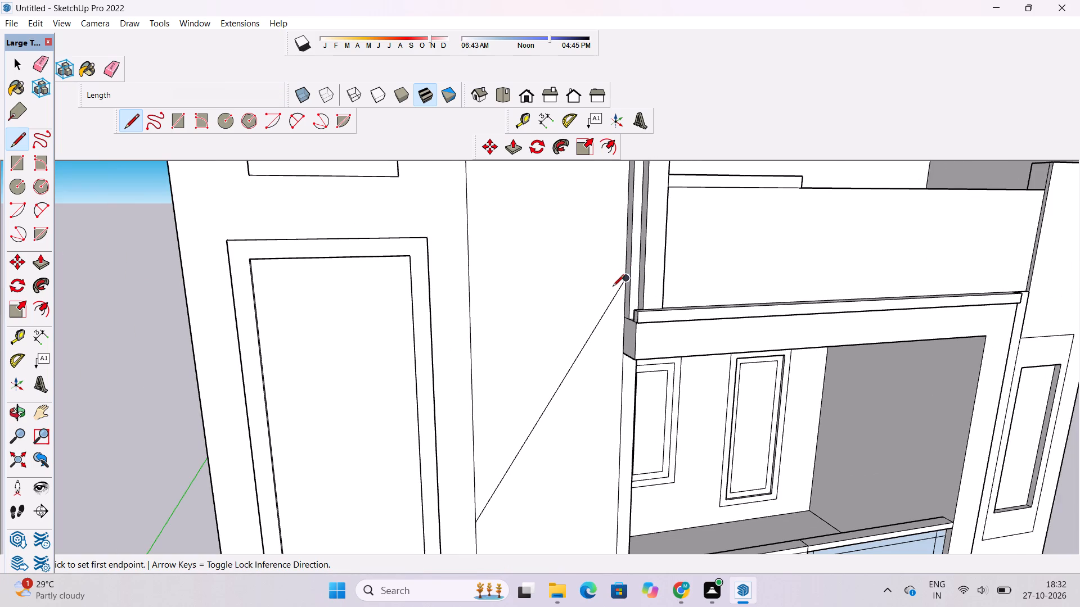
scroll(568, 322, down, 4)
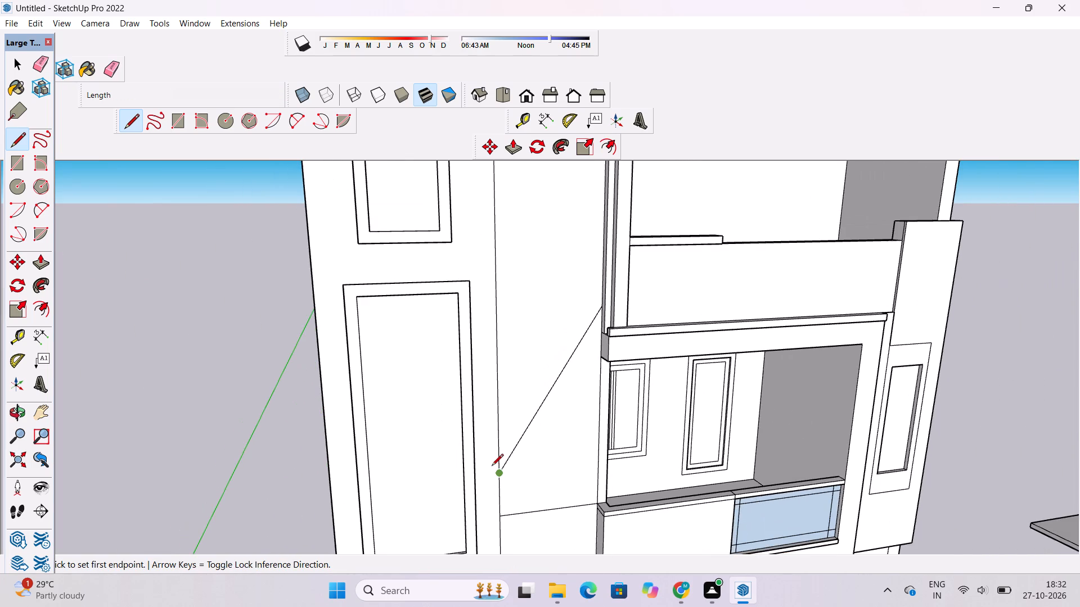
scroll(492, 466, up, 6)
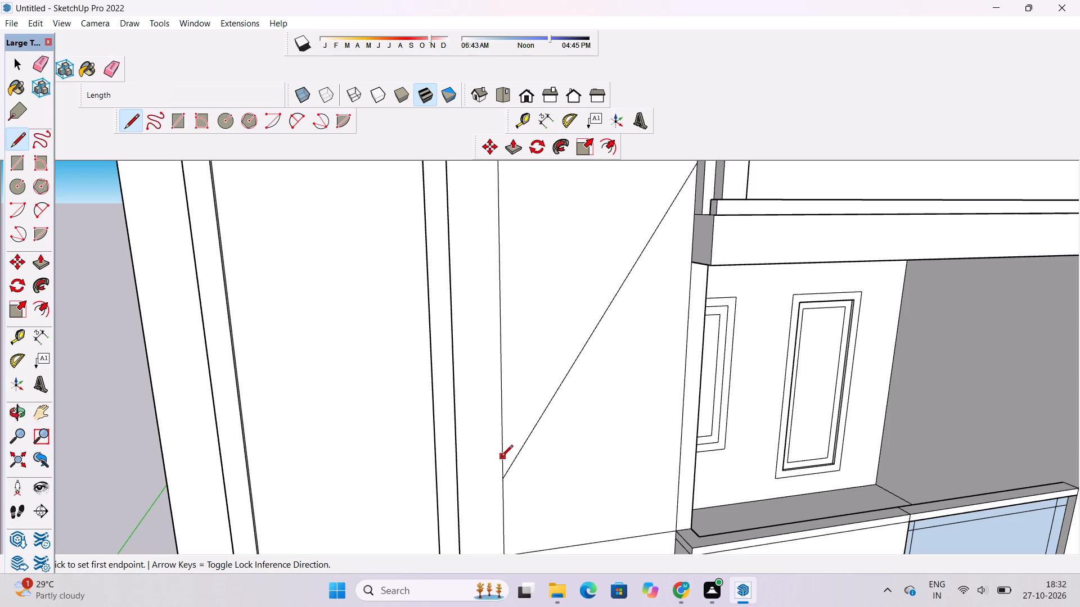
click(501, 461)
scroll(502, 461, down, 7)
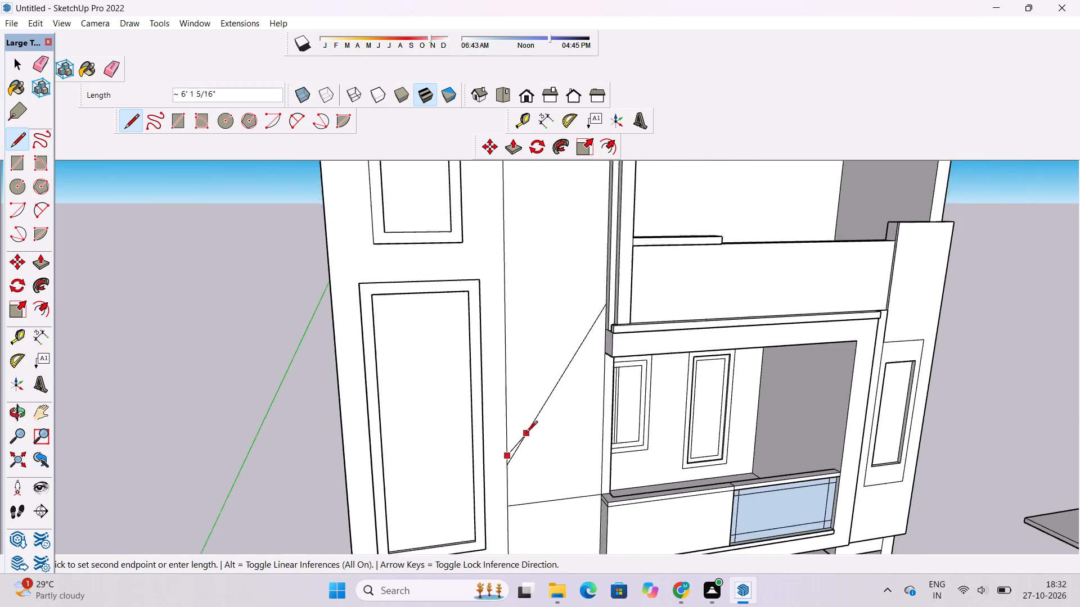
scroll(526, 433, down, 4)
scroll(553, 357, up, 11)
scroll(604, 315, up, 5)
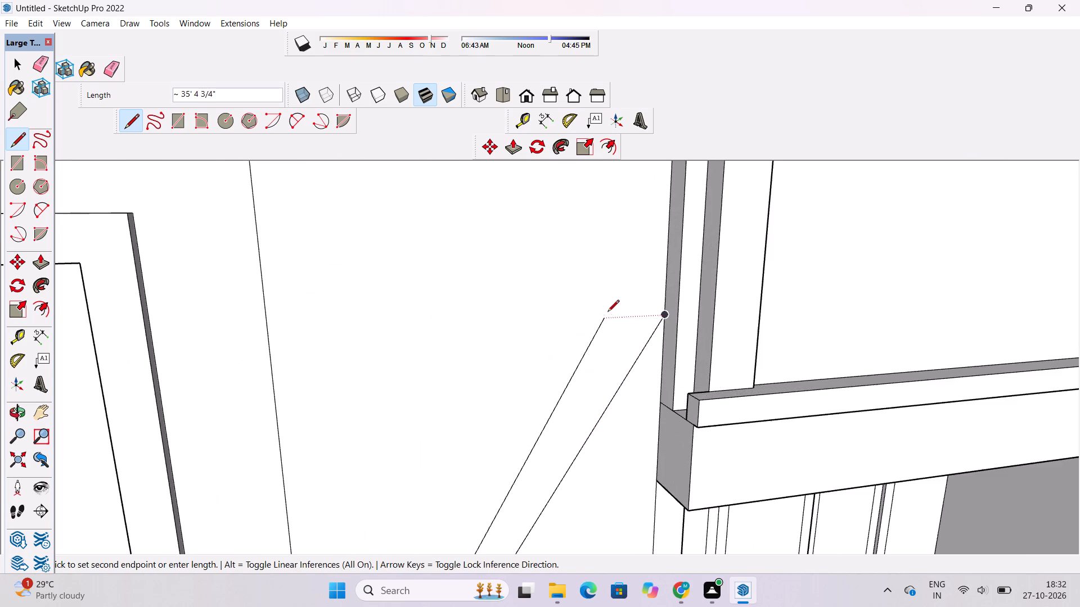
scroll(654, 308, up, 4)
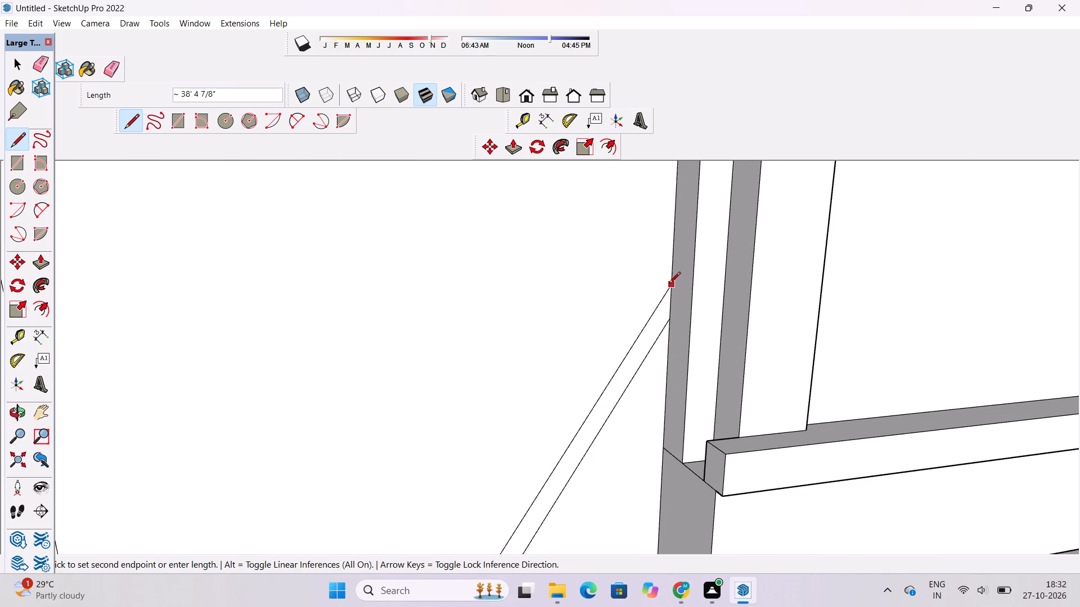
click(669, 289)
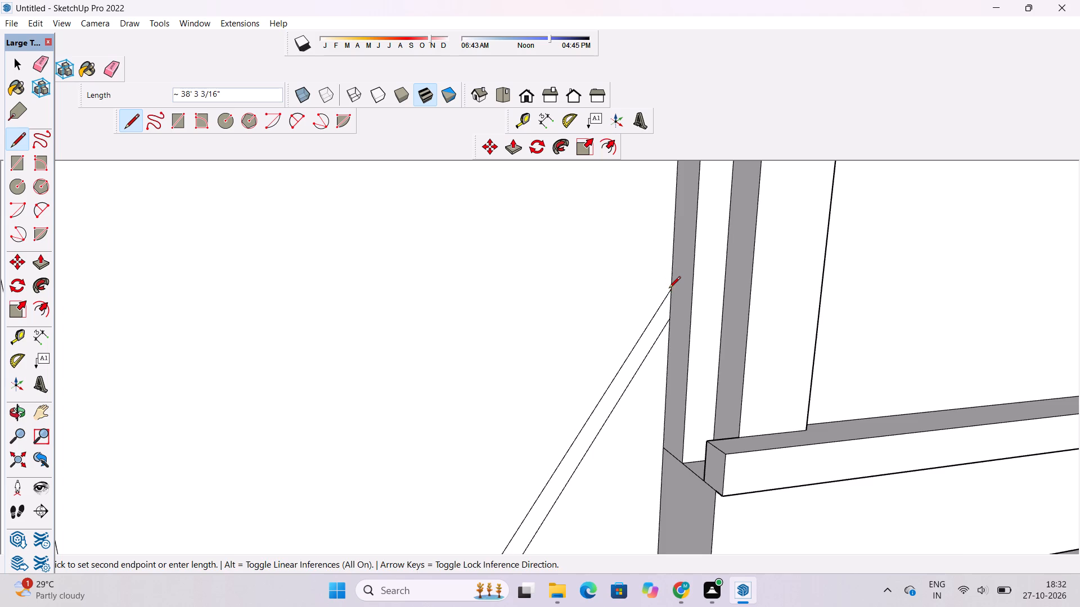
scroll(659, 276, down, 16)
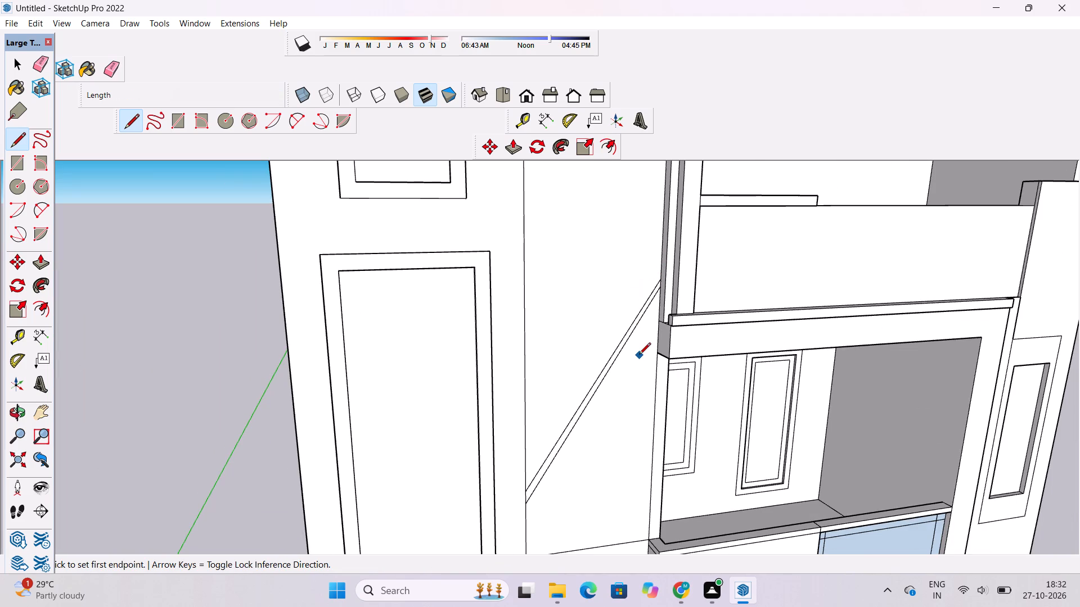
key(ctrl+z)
Draw a second diagonal line about 39' long just above the first, spanning the plain strip from its inner to outer edge.
scroll(536, 495, up, 4)
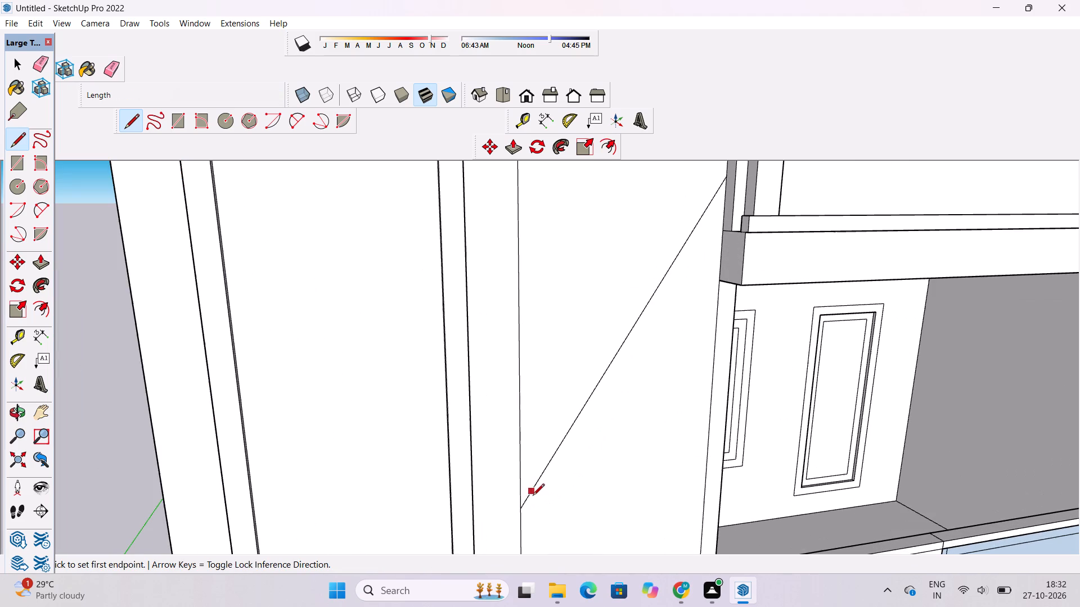
scroll(516, 502, up, 6)
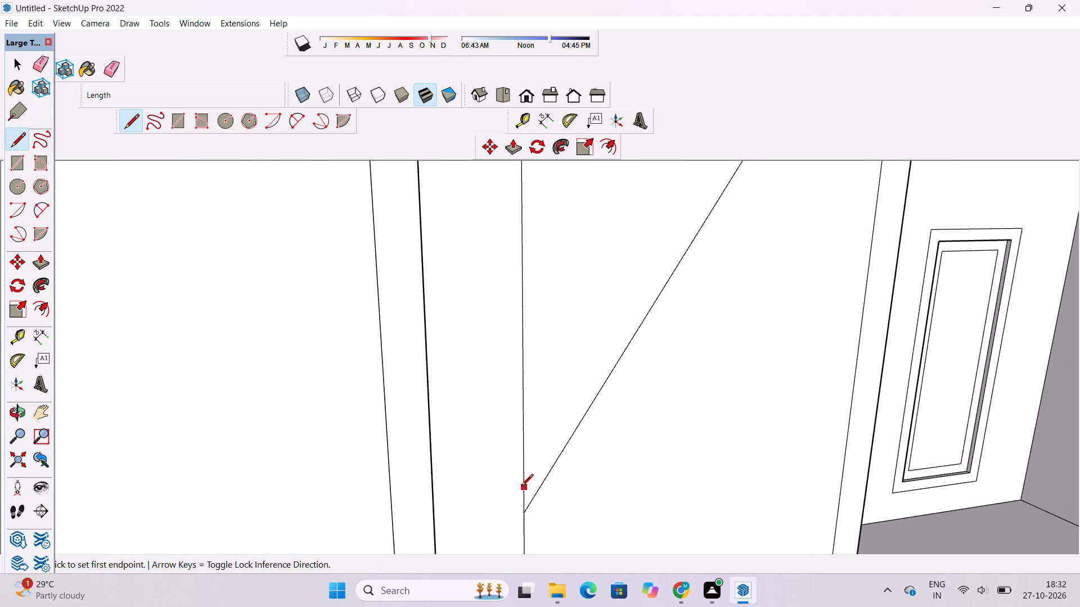
click(523, 484)
scroll(523, 484, down, 13)
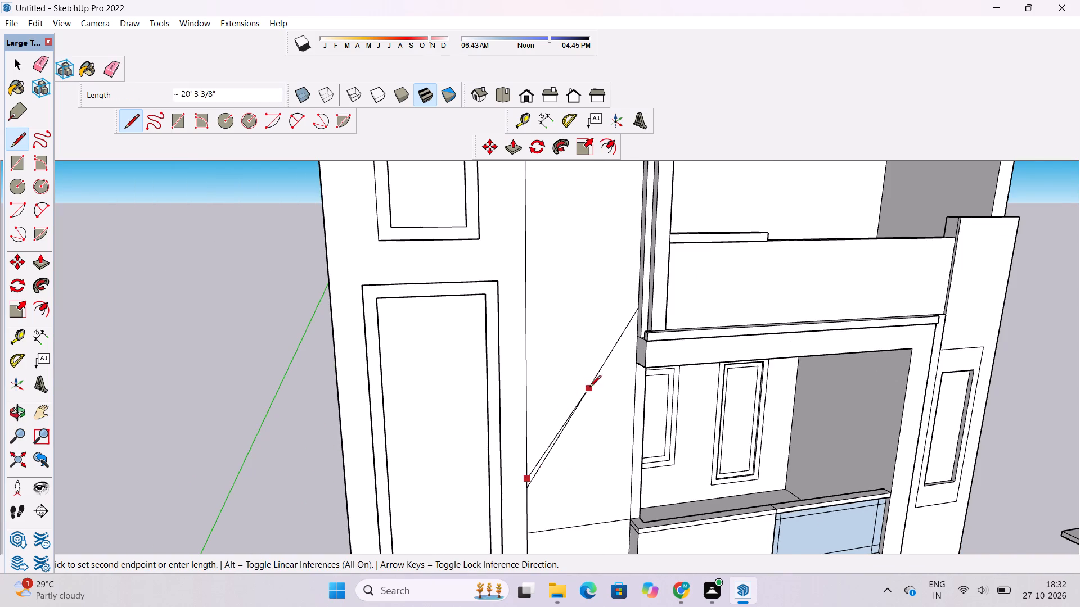
scroll(595, 380, up, 1)
scroll(622, 307, up, 6)
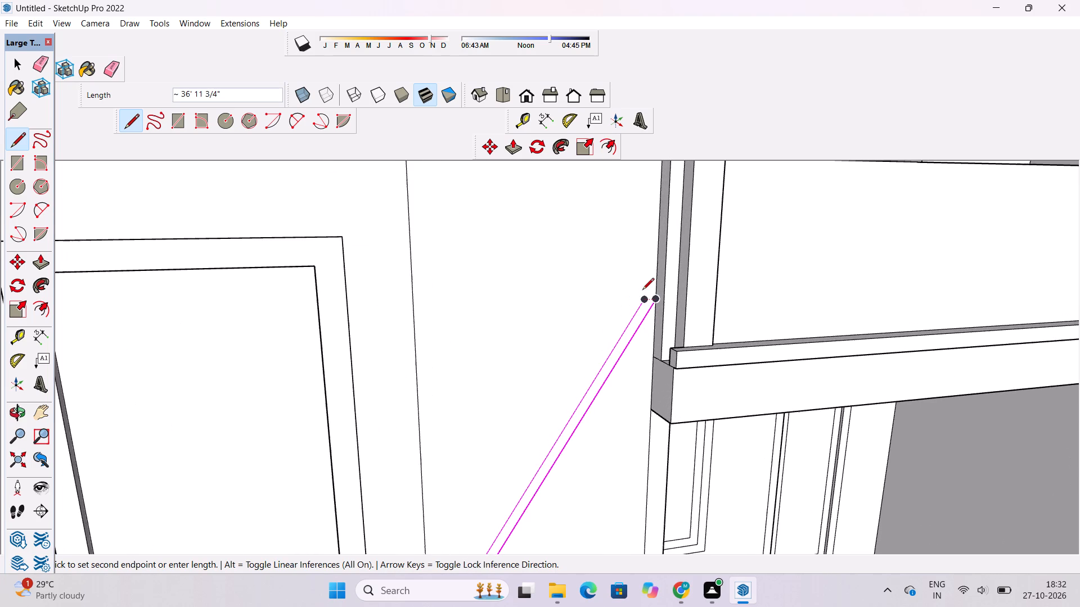
scroll(642, 291, up, 2)
click(655, 279)
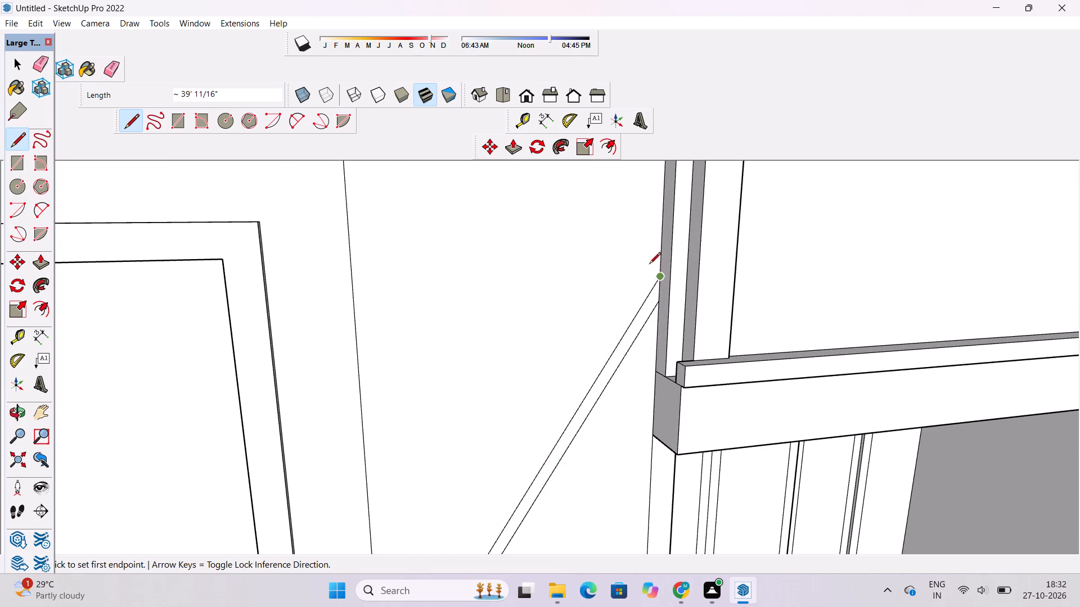
Examine the pair of diagonal lines and their upper ends at the plain strip's outer edge.
scroll(647, 262, down, 10)
scroll(619, 316, down, 1)
scroll(609, 367, down, 2)
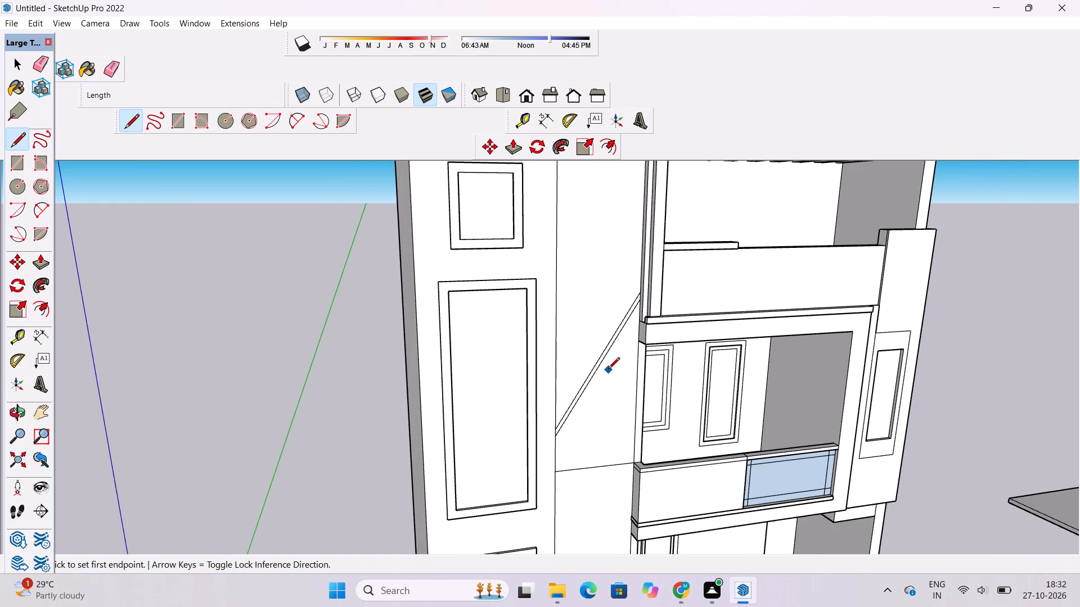
scroll(616, 370, down, 3)
scroll(638, 308, up, 3)
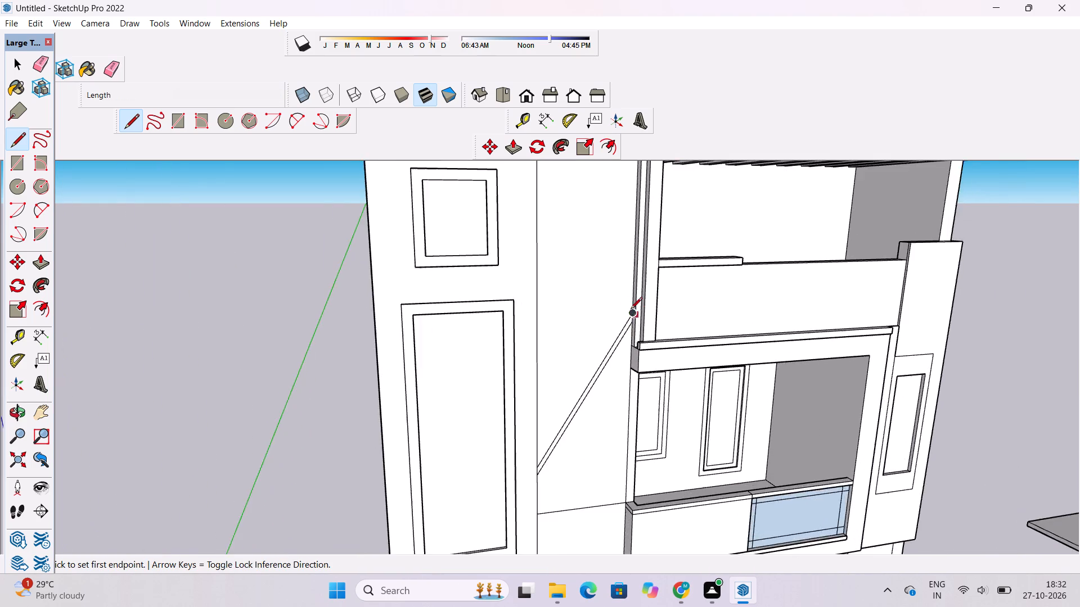
scroll(631, 310, up, 7)
scroll(620, 348, down, 3)
scroll(620, 348, up, 3)
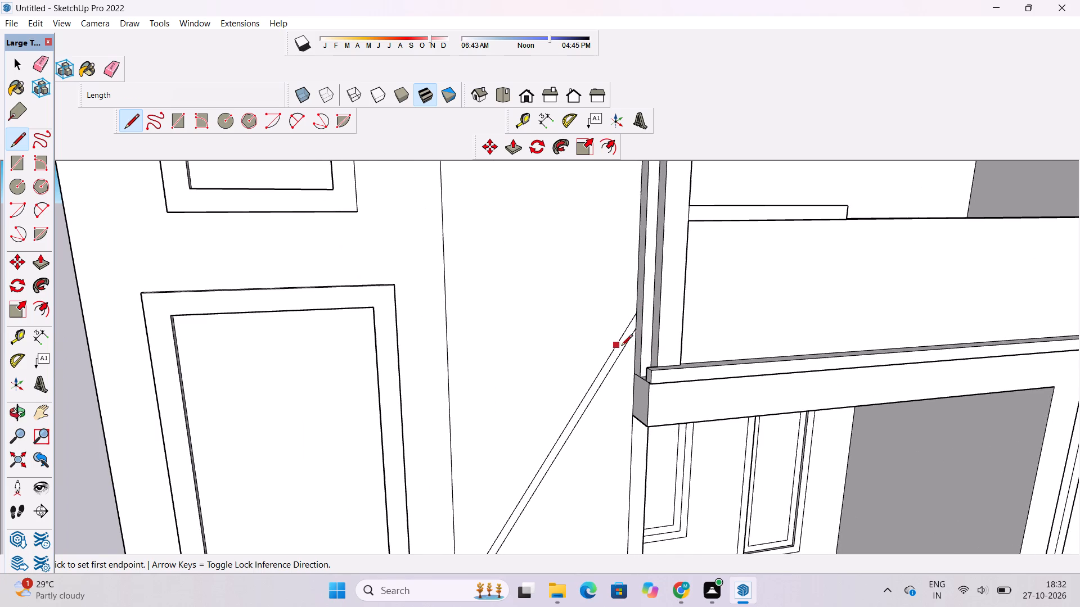
Draw a diagonal line about 24' 6" long from the band's upper end at the outer edge up to the plain strip's inner edge.
scroll(629, 323, up, 8)
click(635, 316)
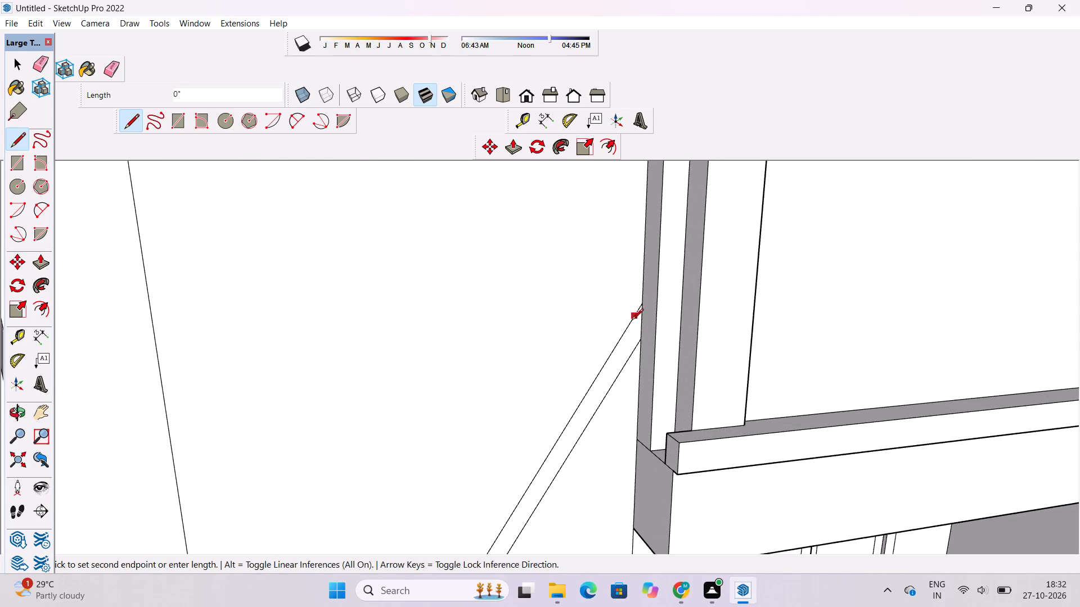
scroll(631, 327, down, 15)
scroll(564, 289, down, 3)
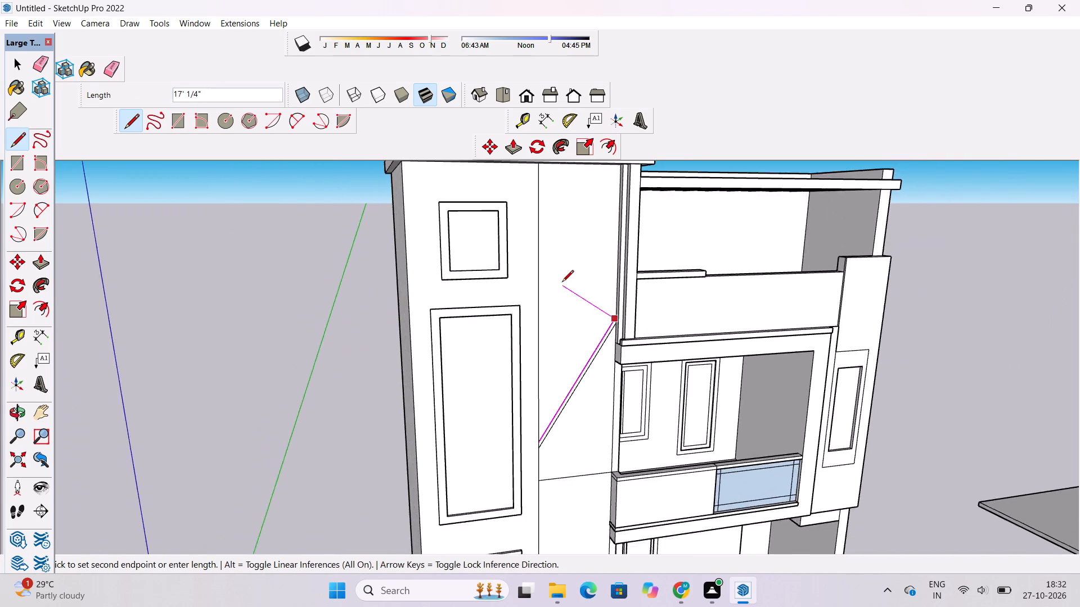
scroll(559, 278, up, 7)
click(527, 265)
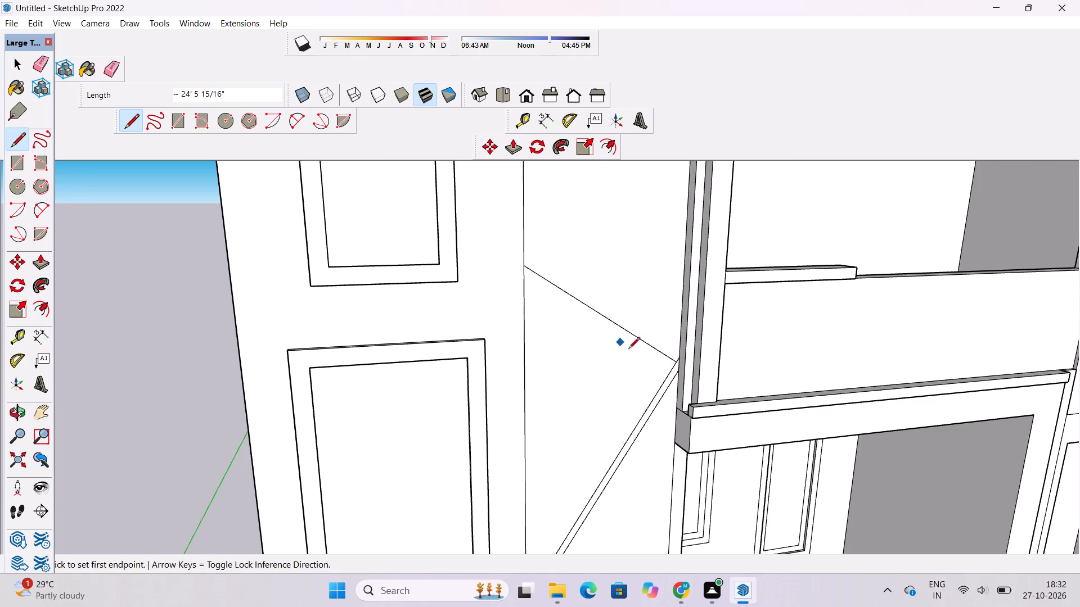
Draw a parallel line just below the new upper diagonal, from the lower band's end to the plain strip's inner edge.
scroll(669, 370, up, 11)
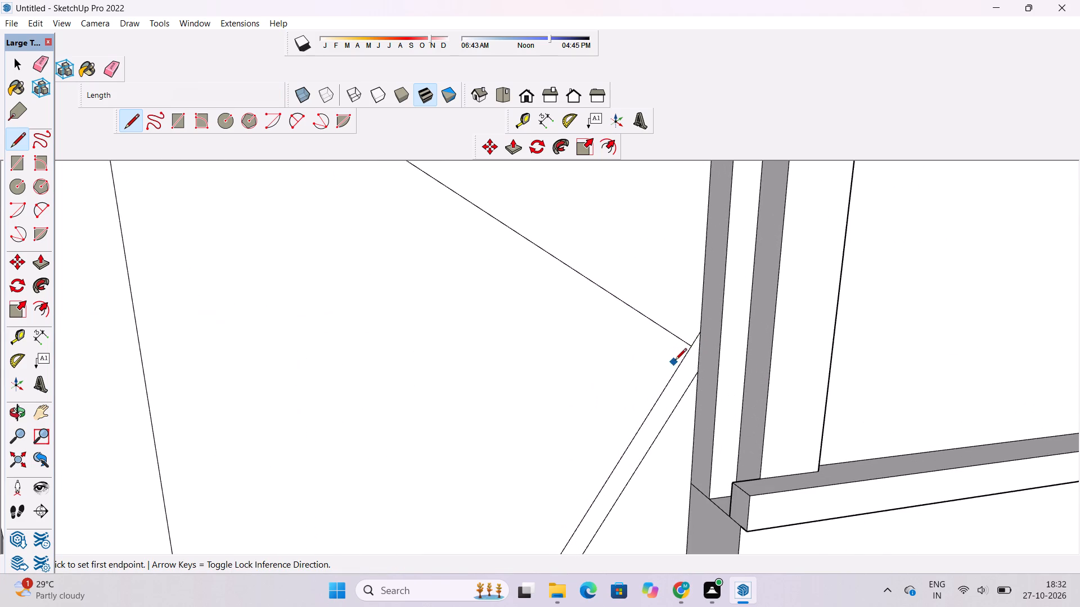
click(686, 361)
scroll(686, 361, down, 8)
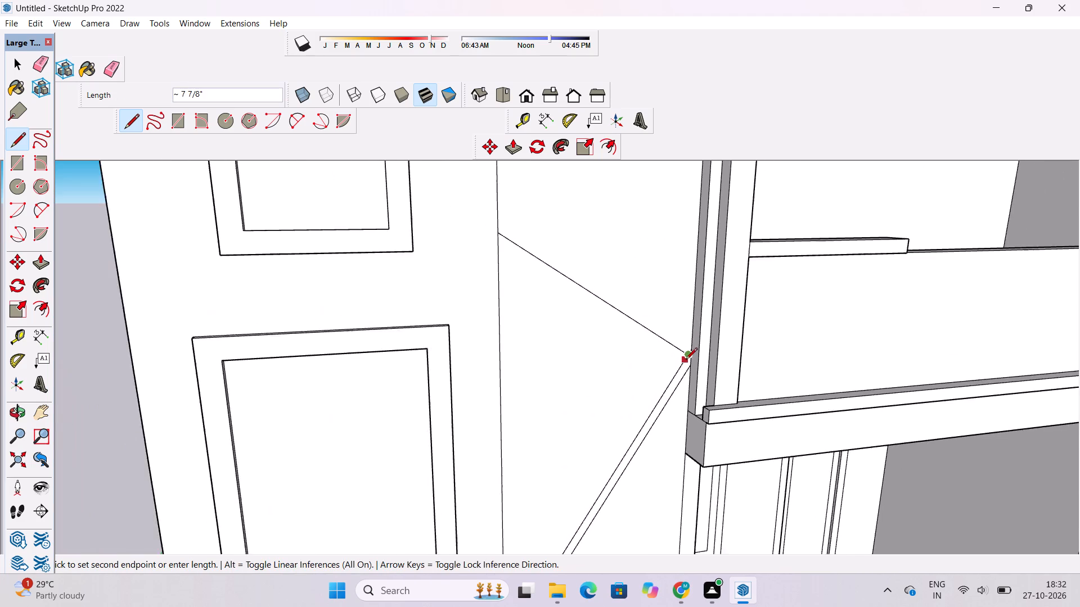
scroll(686, 360, down, 8)
scroll(604, 329, up, 7)
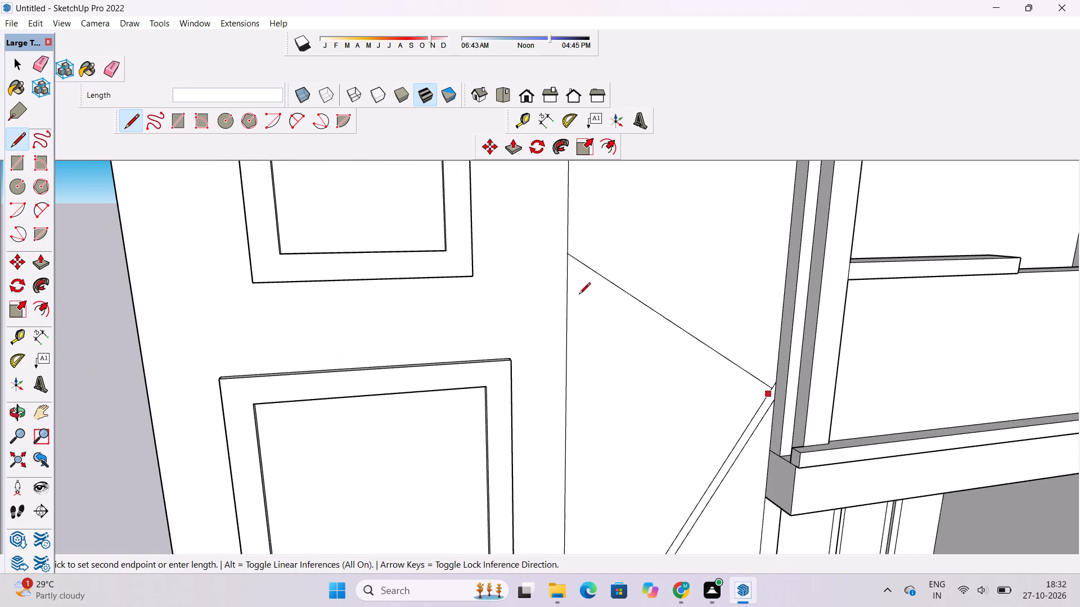
click(569, 265)
scroll(569, 275, down, 3)
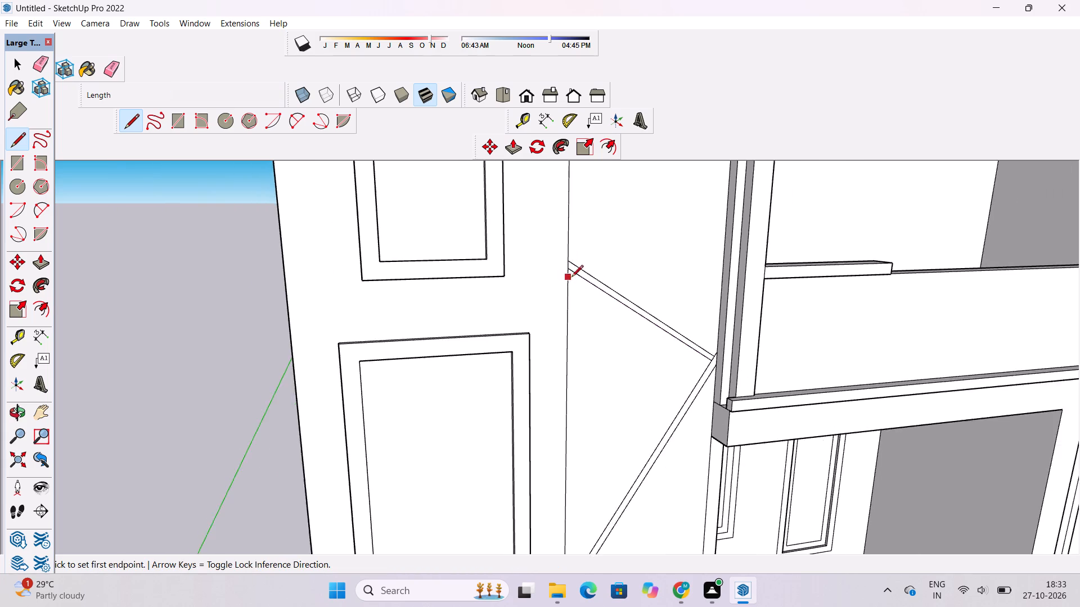
scroll(571, 278, down, 4)
scroll(602, 352, down, 7)
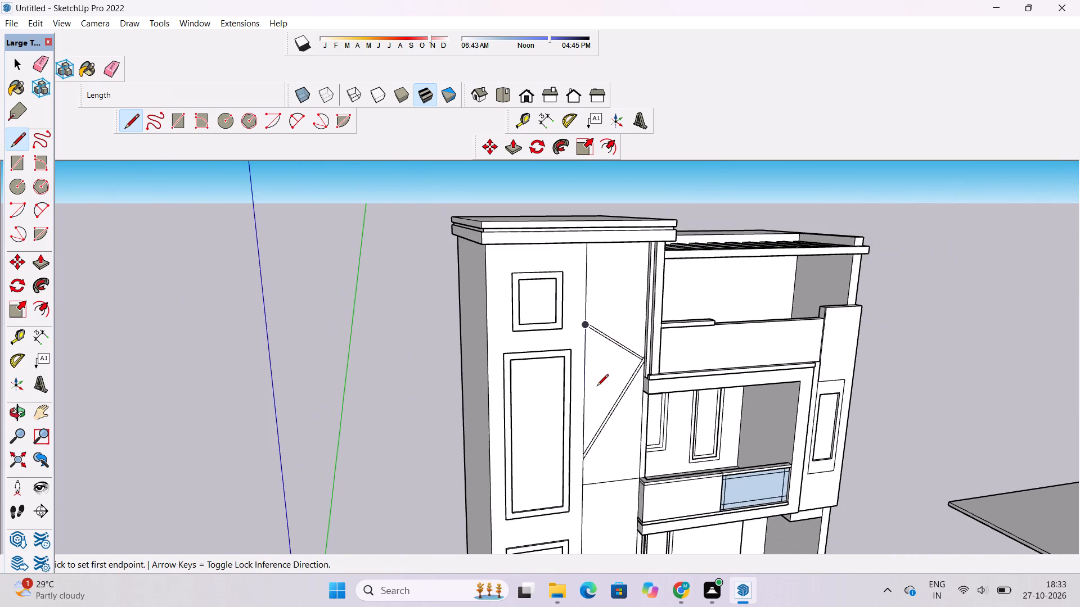
Draw a steep diagonal line about 38' 9" long from the strip's inner edge, across the upper band, to the strip's top below the cornice.
scroll(611, 333, up, 4)
key(o)
drag(632, 352, 632, 291)
shift+drag(632, 291, 632, 374)
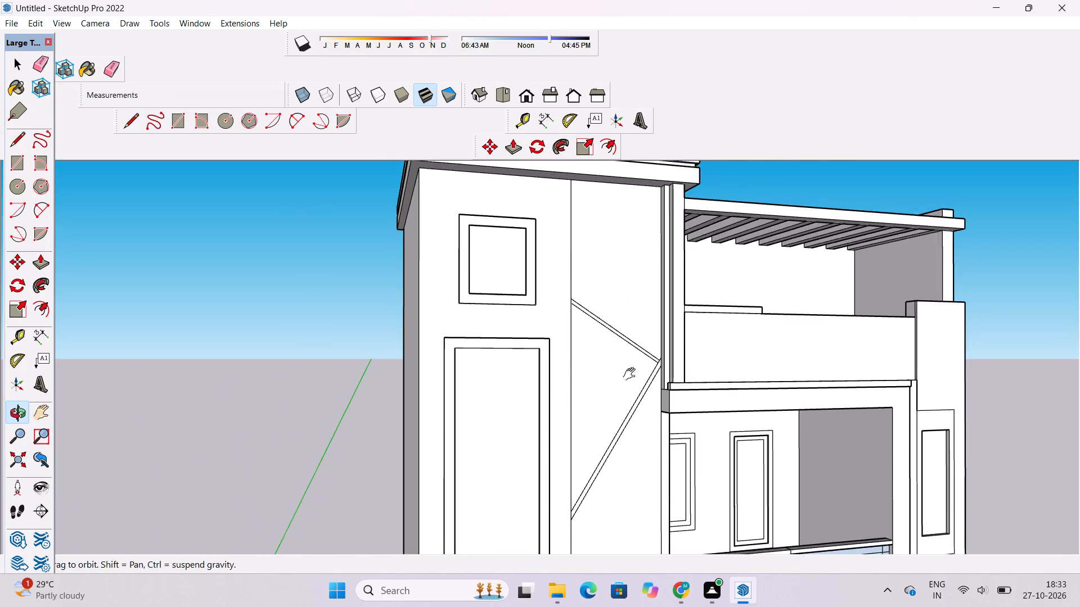
shift+drag(632, 374, 632, 386)
drag(632, 386, 617, 365)
scroll(607, 392, up, 2)
shift+drag(605, 393, 618, 346)
drag(618, 346, 599, 352)
scroll(586, 351, down, 3)
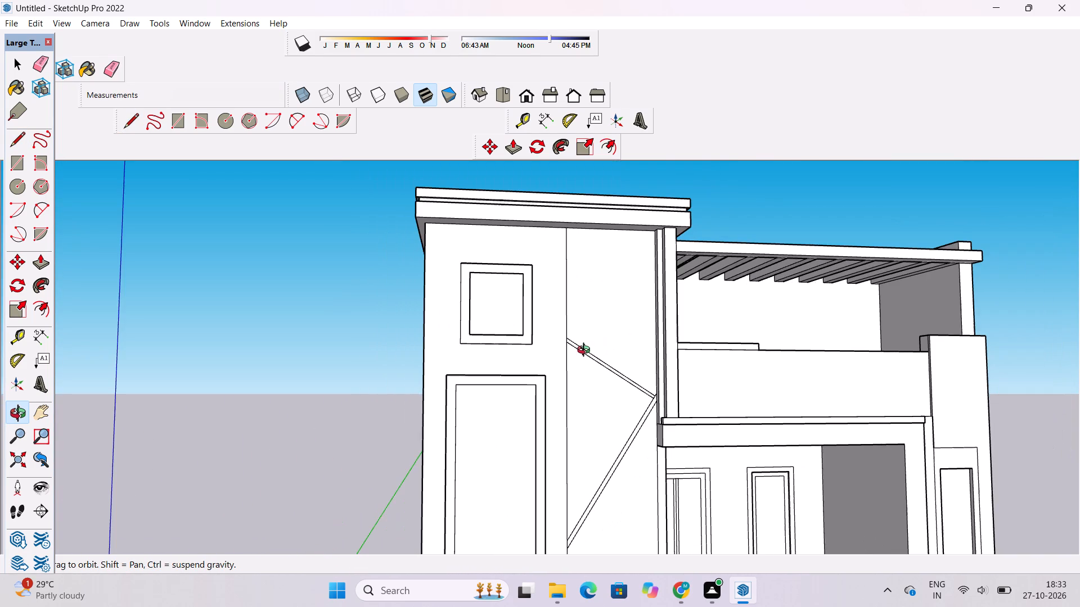
key(l)
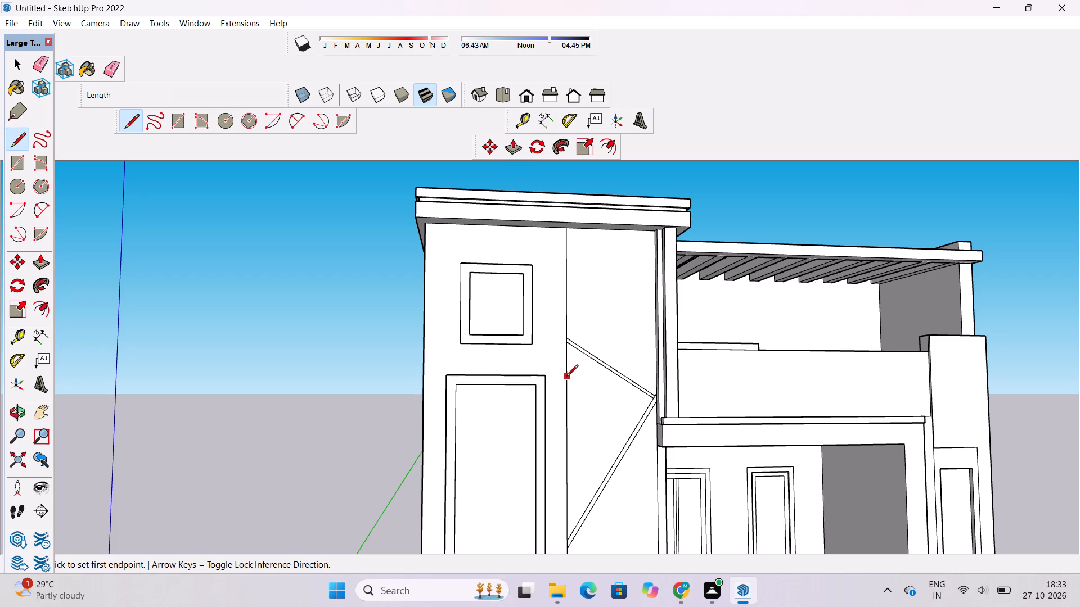
click(566, 375)
scroll(643, 231, up, 8)
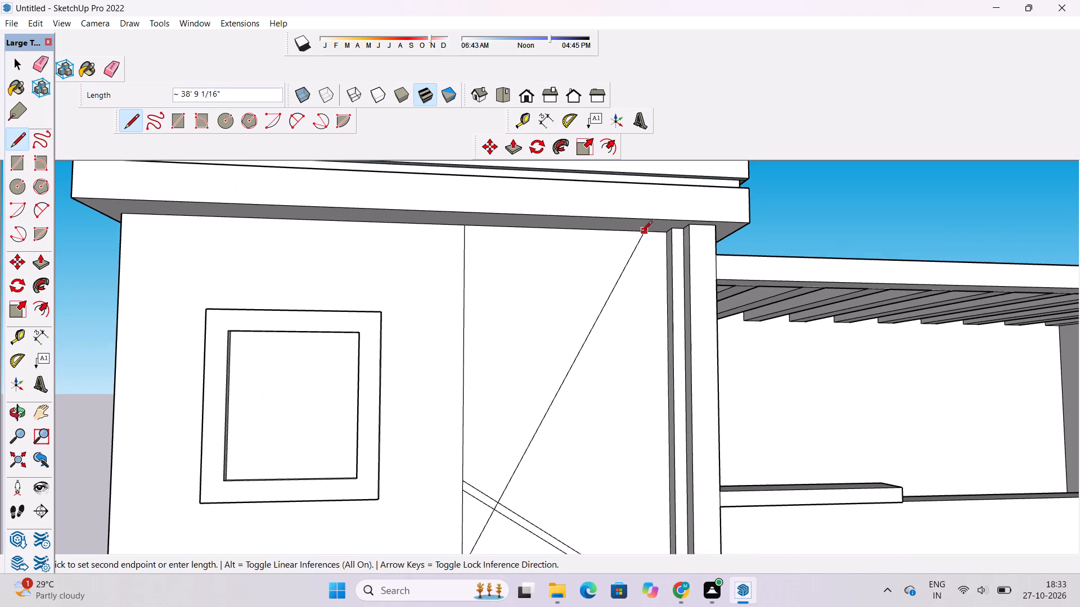
click(645, 232)
scroll(605, 229, down, 4)
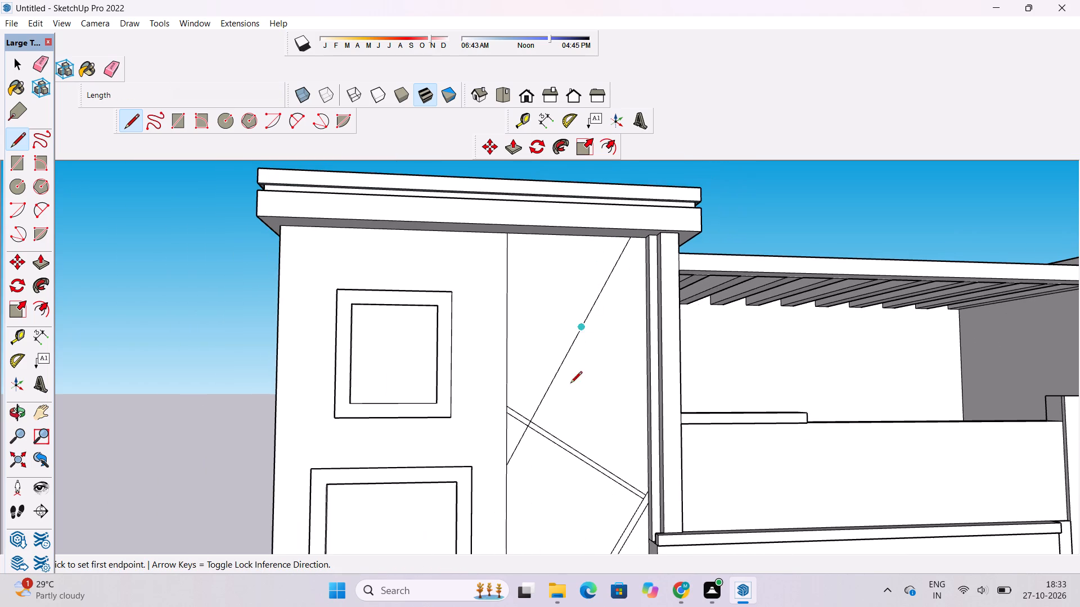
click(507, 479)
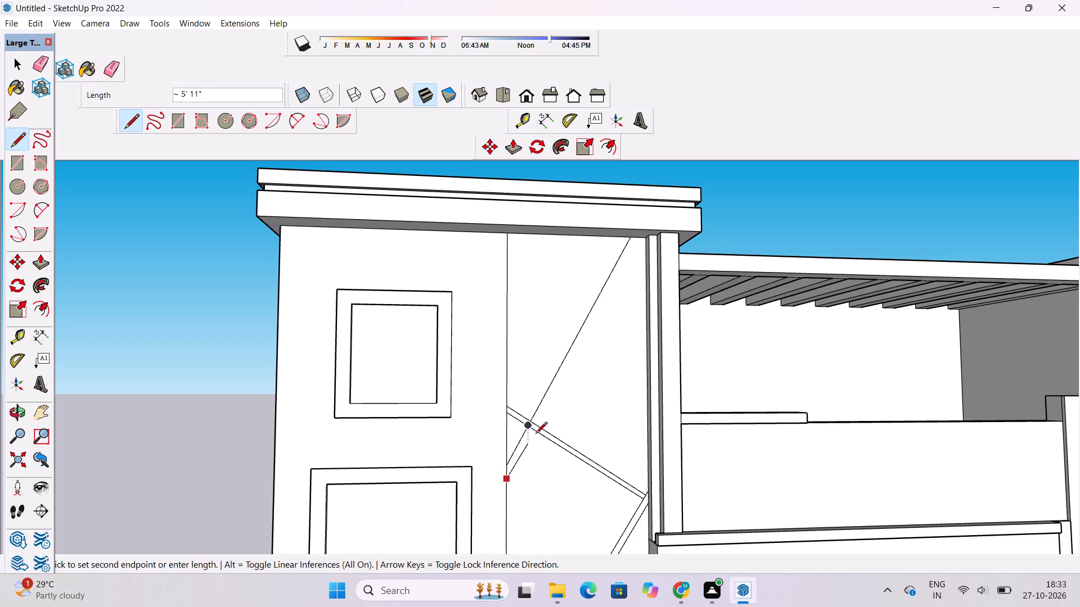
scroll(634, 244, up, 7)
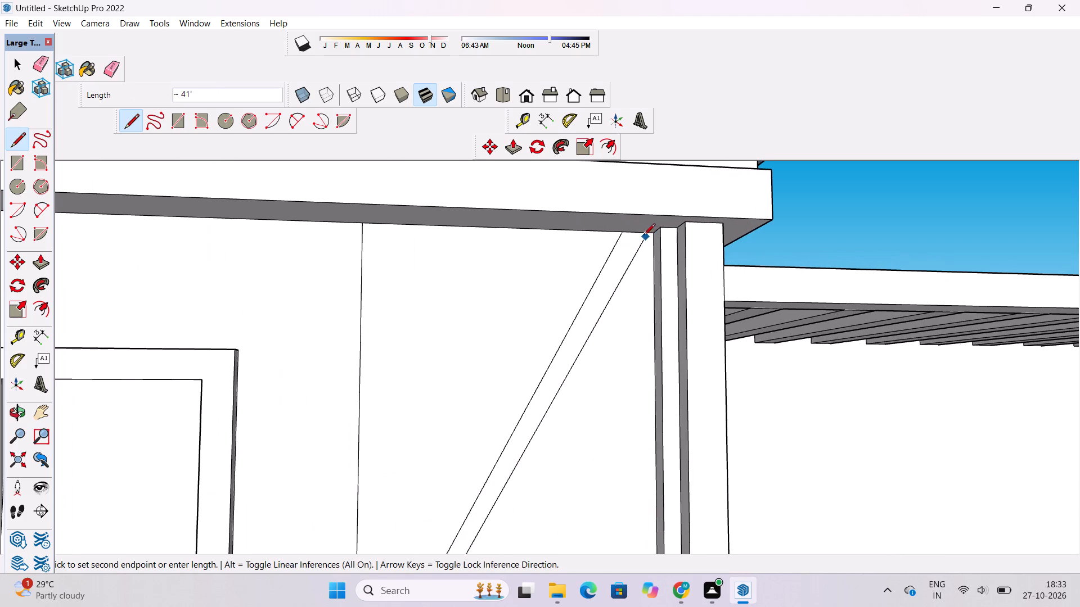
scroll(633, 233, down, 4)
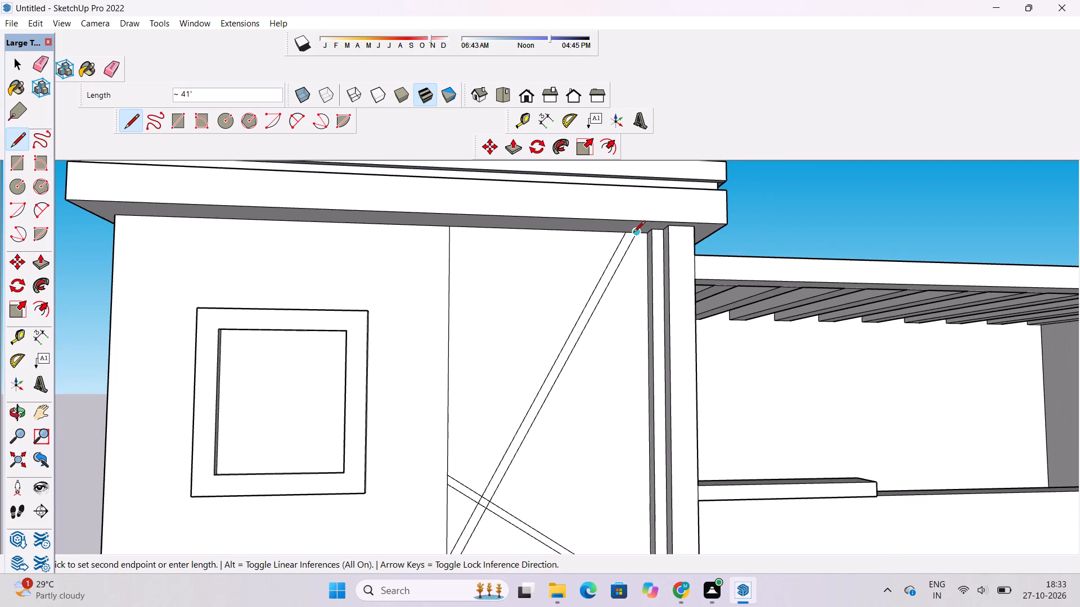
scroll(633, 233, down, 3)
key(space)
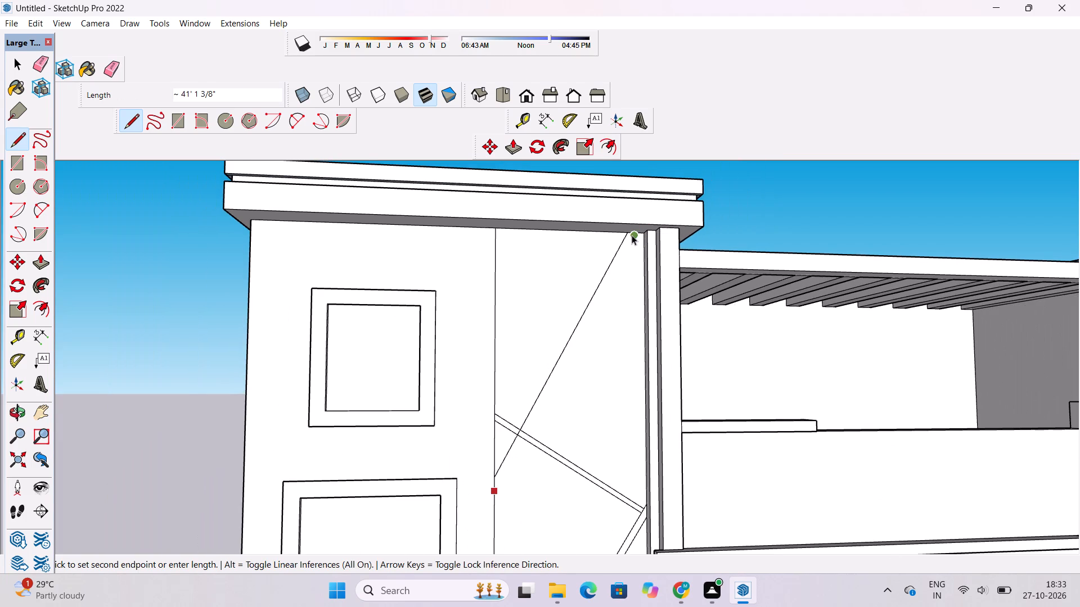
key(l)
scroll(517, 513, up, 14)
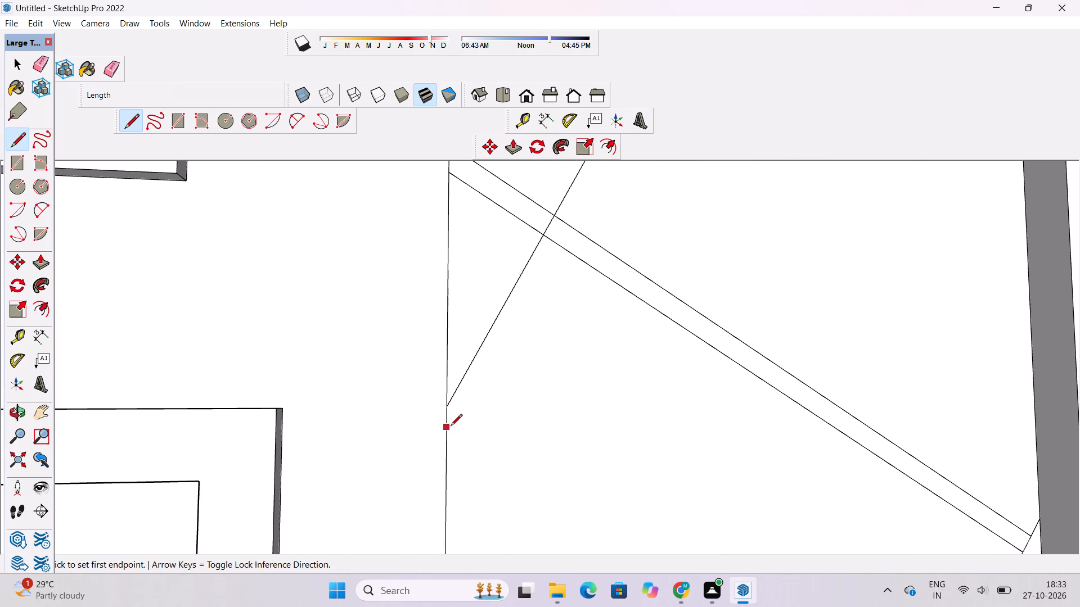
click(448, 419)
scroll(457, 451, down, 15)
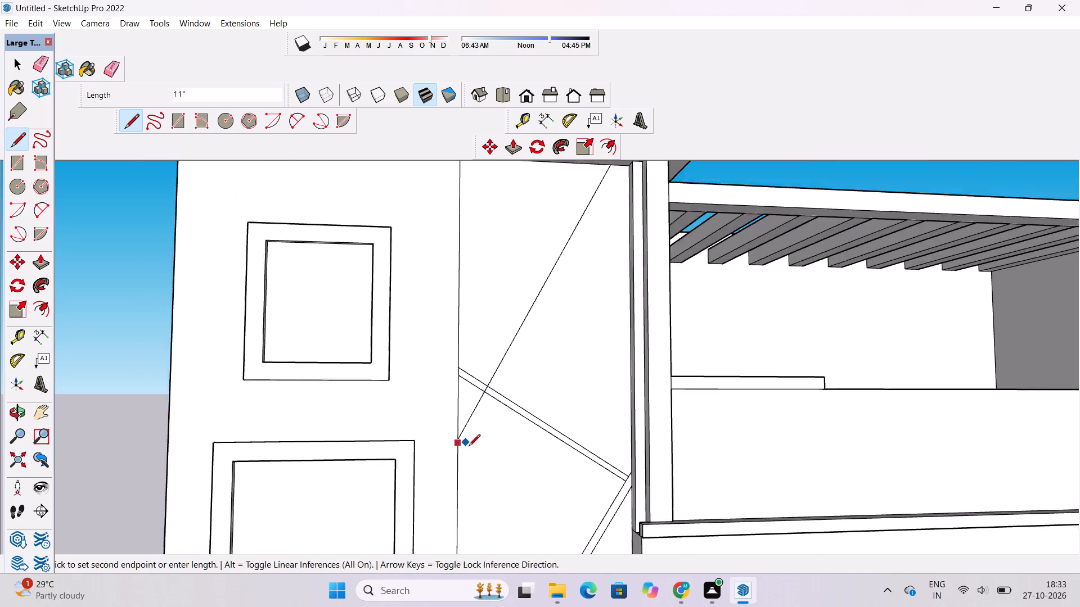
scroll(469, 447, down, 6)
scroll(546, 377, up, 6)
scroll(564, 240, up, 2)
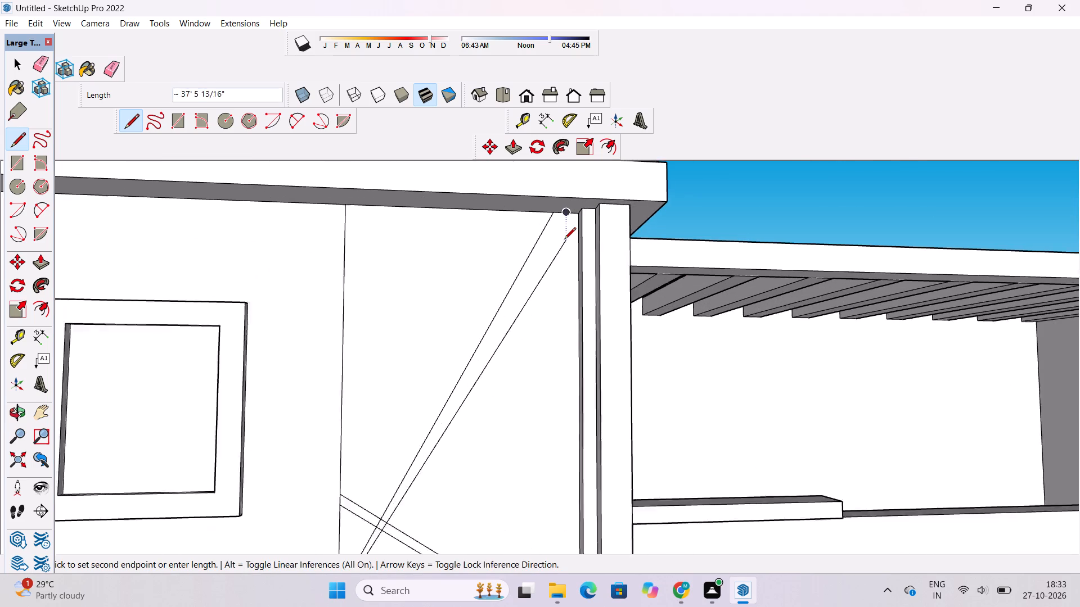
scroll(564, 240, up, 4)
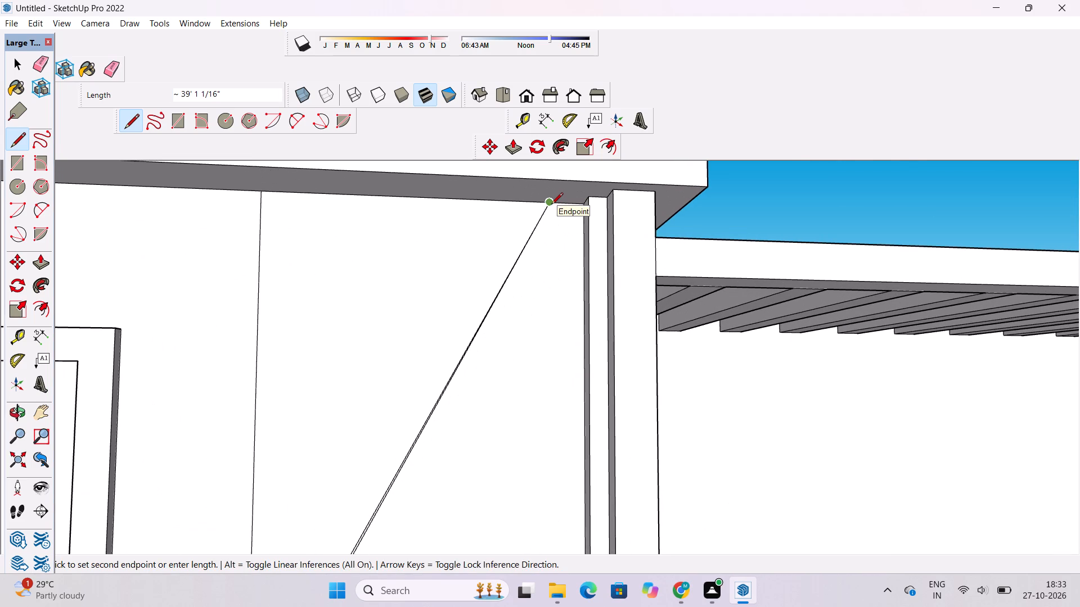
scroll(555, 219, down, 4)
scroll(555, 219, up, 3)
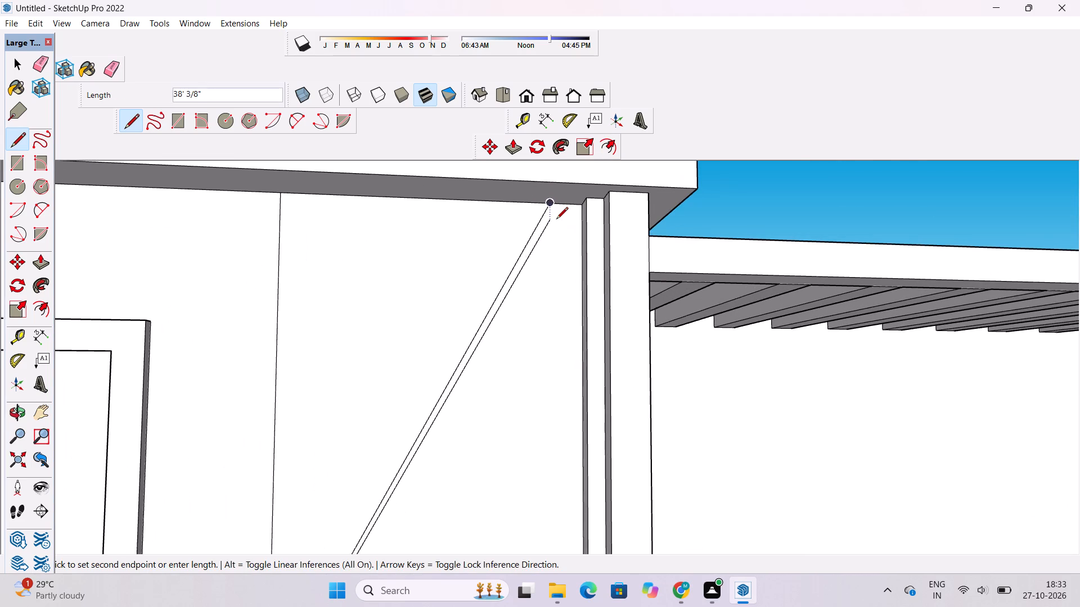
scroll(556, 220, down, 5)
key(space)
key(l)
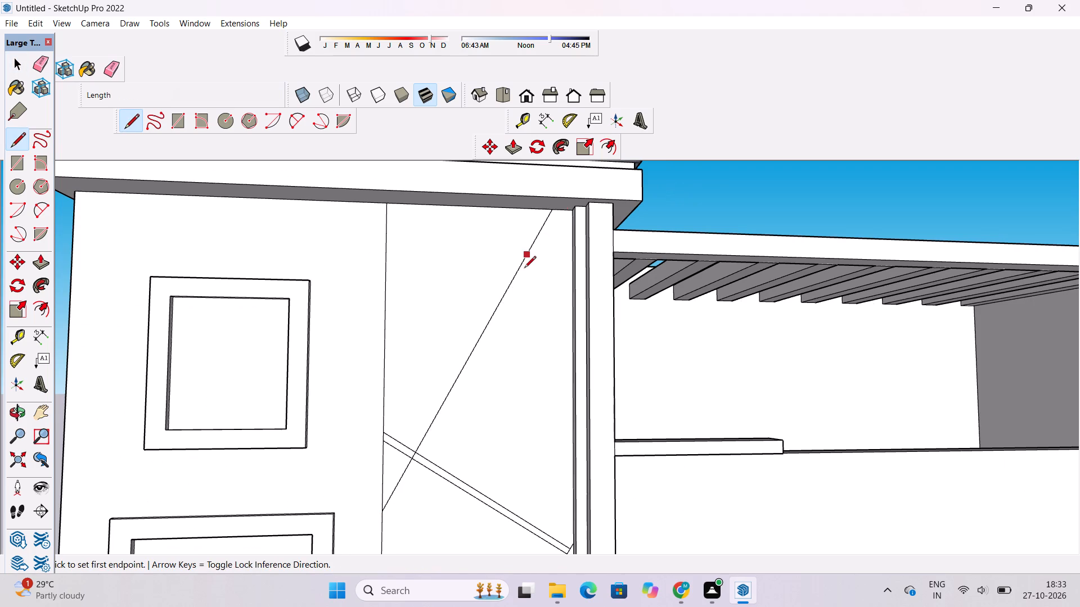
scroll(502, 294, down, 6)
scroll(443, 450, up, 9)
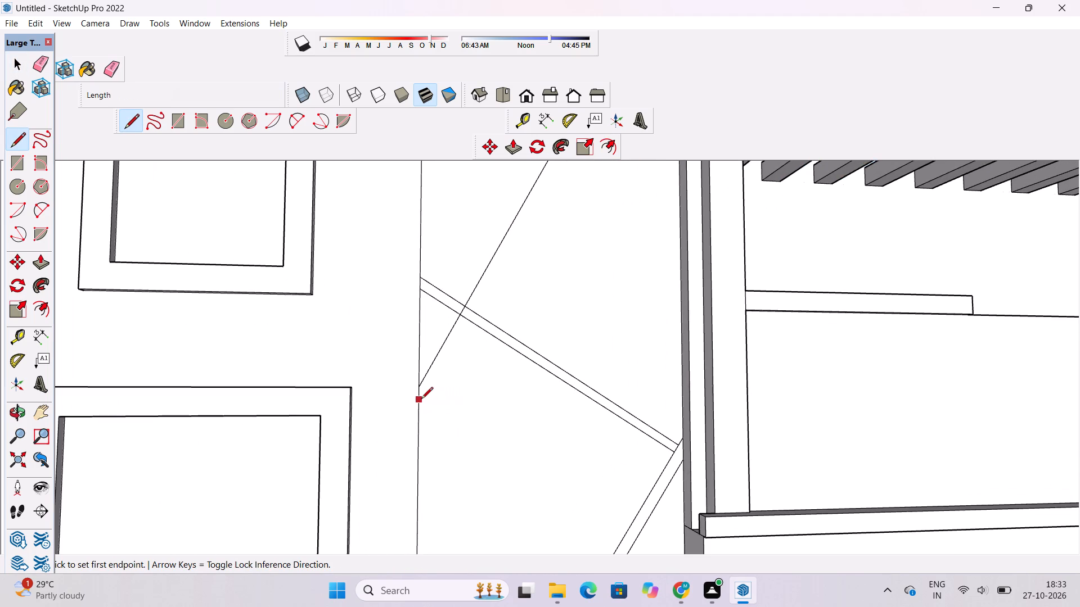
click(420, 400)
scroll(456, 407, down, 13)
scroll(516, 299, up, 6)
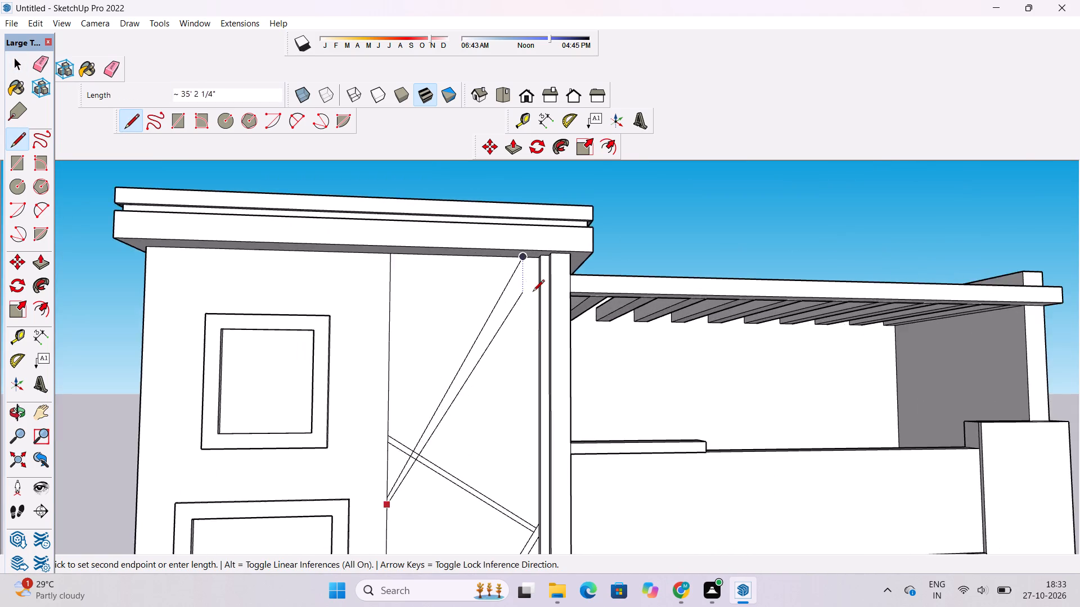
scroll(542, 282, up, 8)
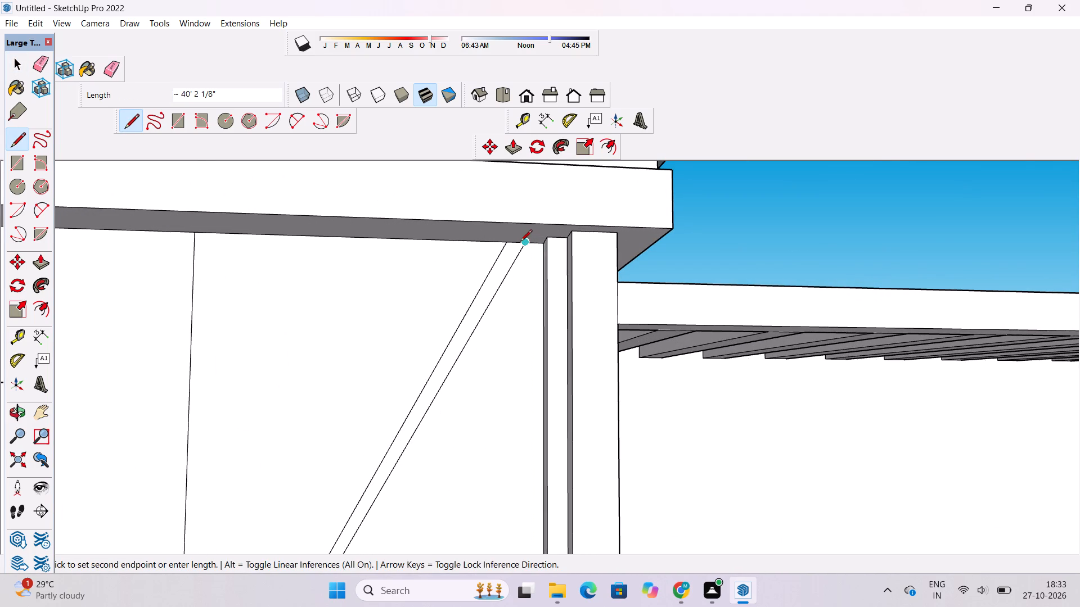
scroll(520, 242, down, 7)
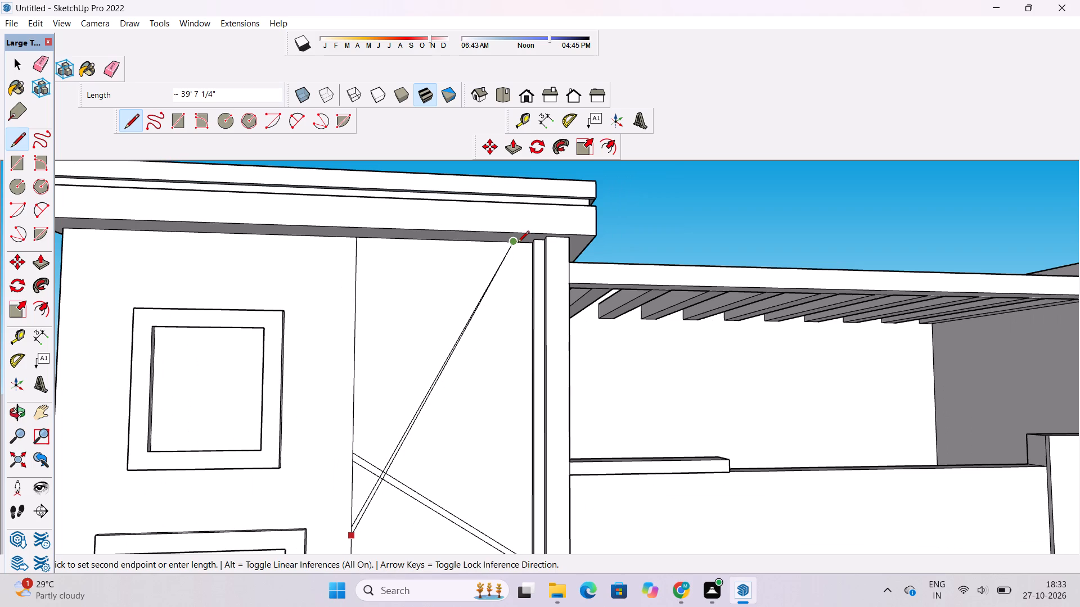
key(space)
Examine the steep diagonal and the band it crosses on the tall block's plain strip.
text(l)
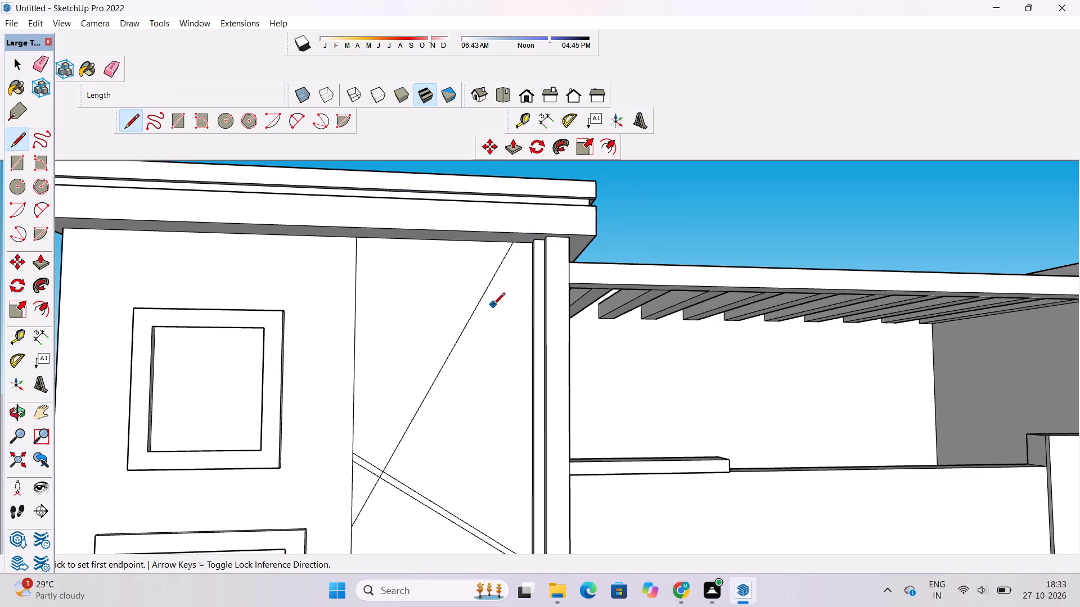
scroll(491, 305, down, 6)
key(o)
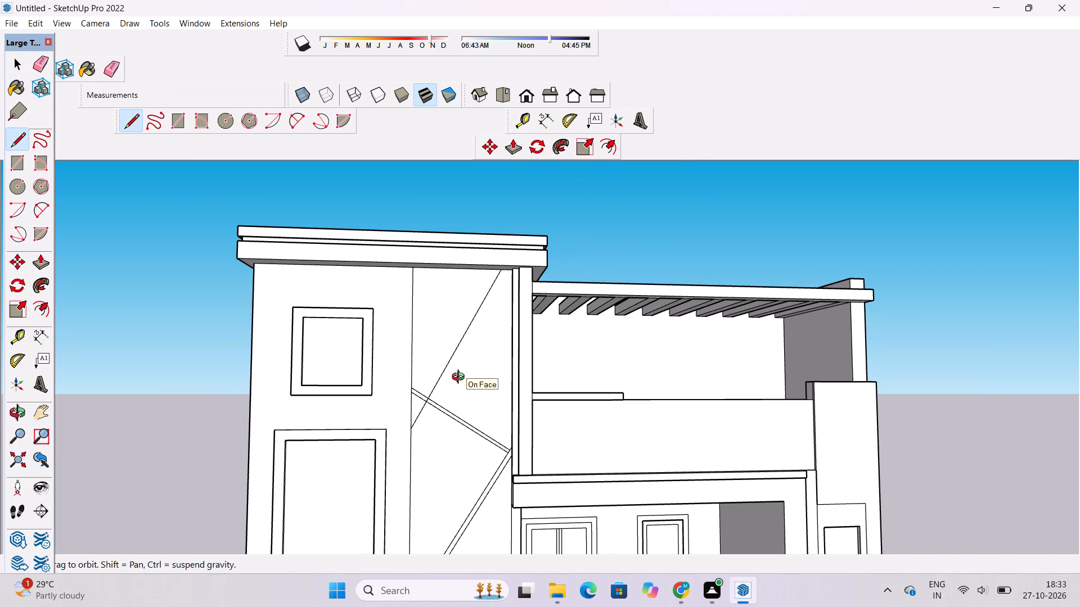
scroll(461, 378, down, 1)
shift+drag(421, 453, 461, 359)
drag(471, 343, 444, 409)
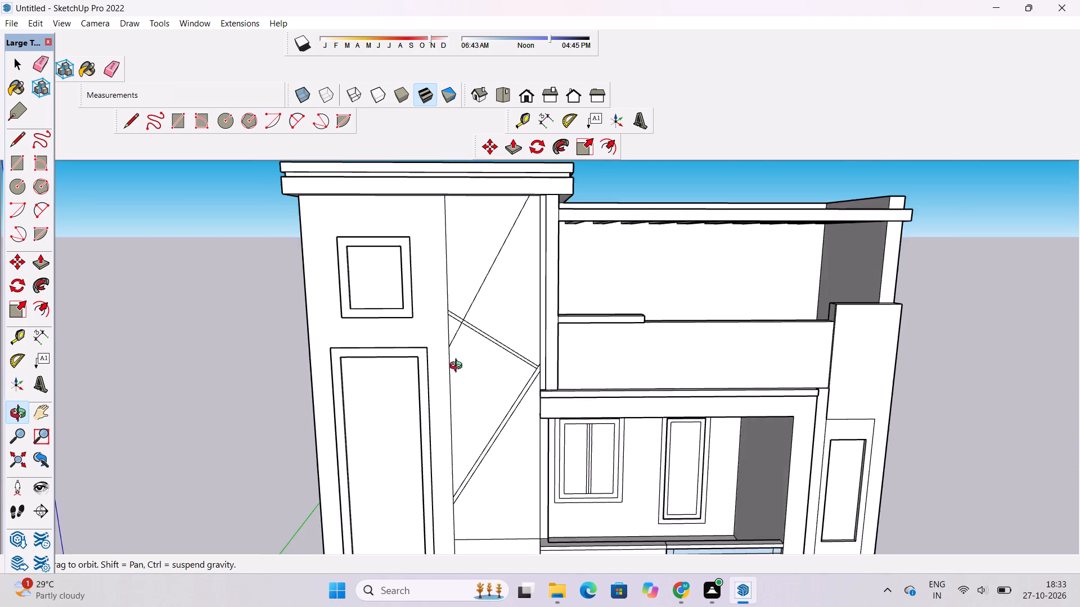
scroll(458, 367, up, 4)
shift+drag(466, 358, 460, 426)
drag(460, 429, 476, 375)
scroll(480, 366, down, 2)
shift+drag(481, 364, 481, 391)
Draw a parallel line about 41' long just below the steep diagonal, from the strip's inner edge to its top below the cornice.
key(l)
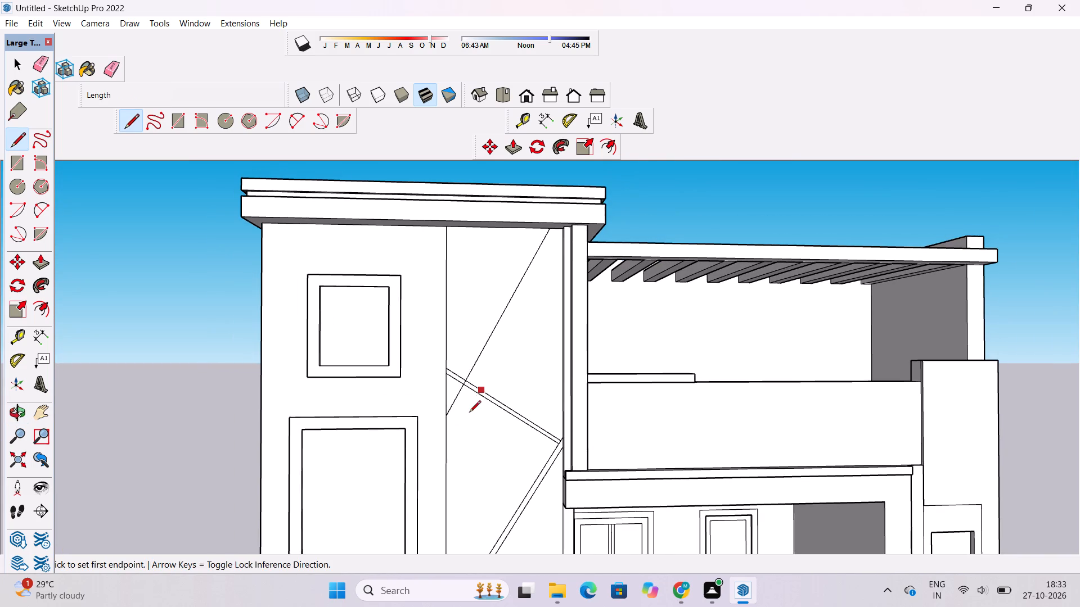
scroll(465, 421, up, 5)
scroll(432, 423, down, 2)
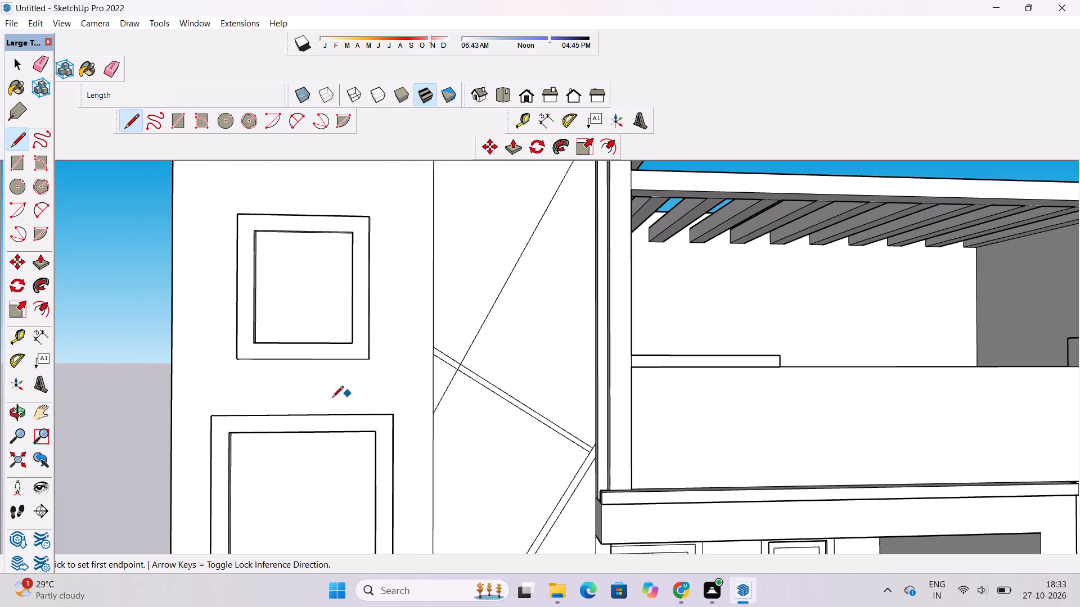
scroll(463, 415, down, 5)
scroll(569, 365, up, 3)
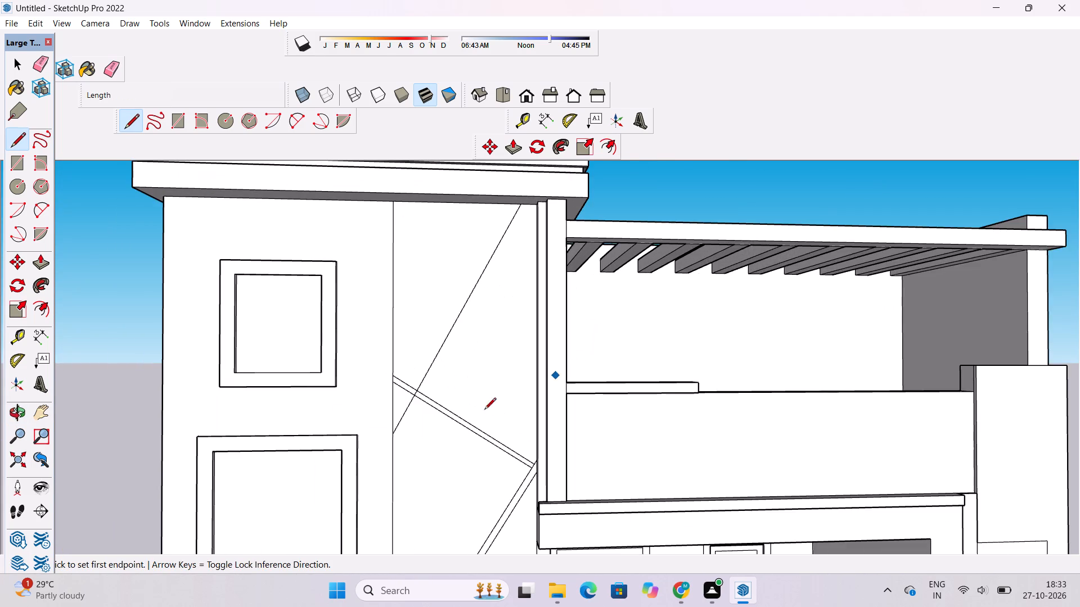
scroll(421, 429, up, 3)
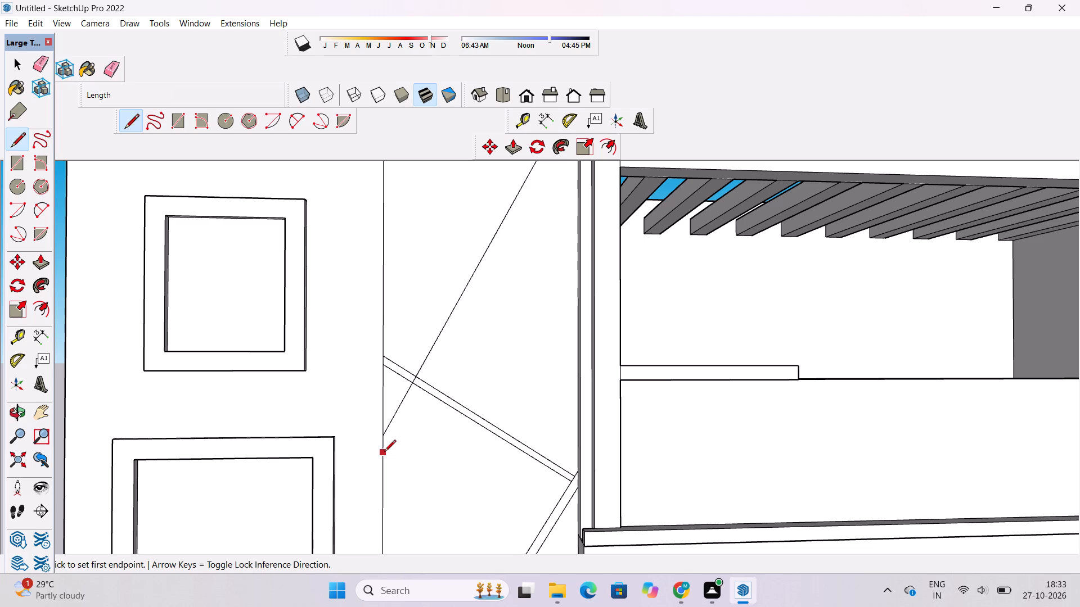
click(384, 452)
scroll(384, 453, down, 8)
scroll(455, 328, up, 4)
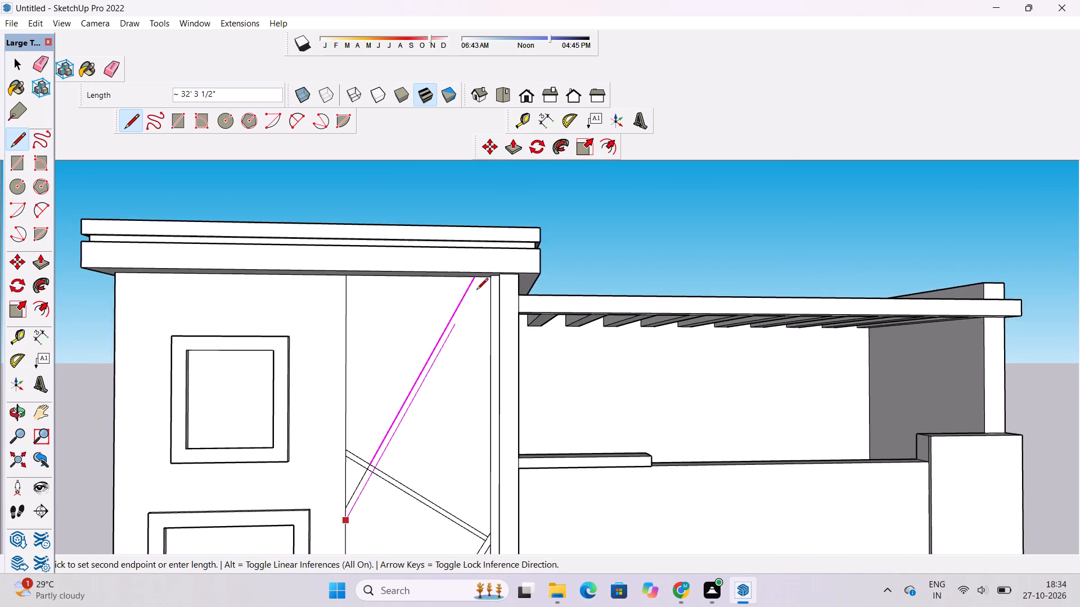
scroll(479, 286, up, 4)
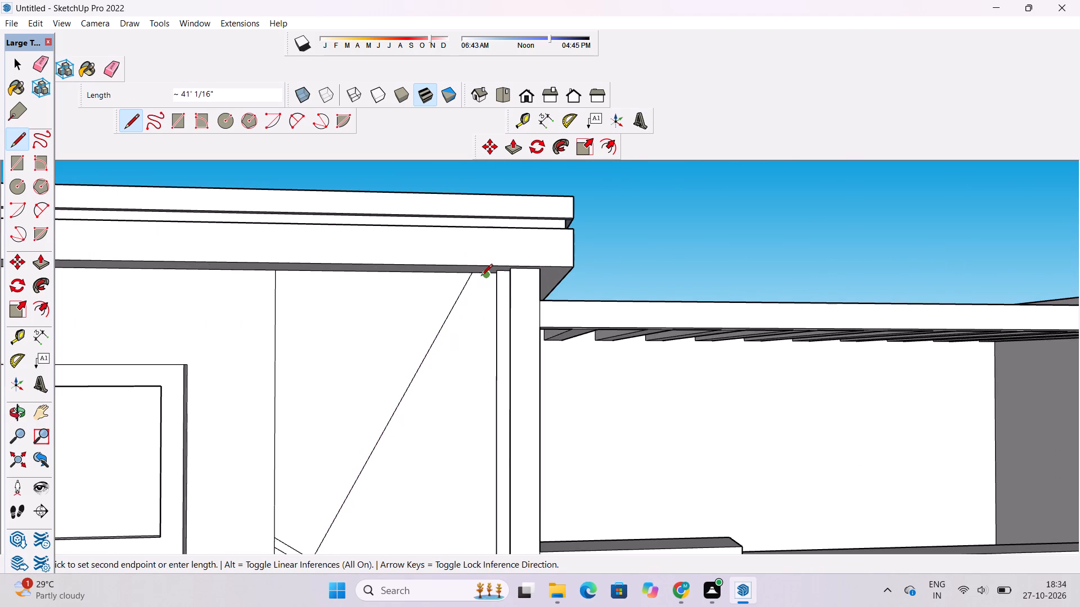
scroll(481, 277, up, 4)
click(480, 277)
scroll(484, 273, down, 13)
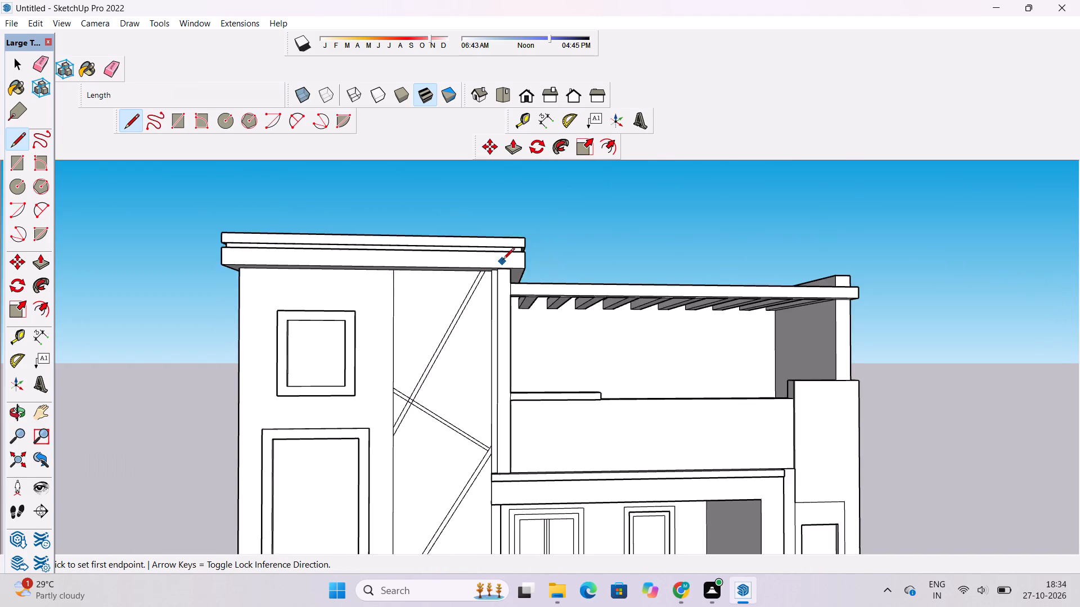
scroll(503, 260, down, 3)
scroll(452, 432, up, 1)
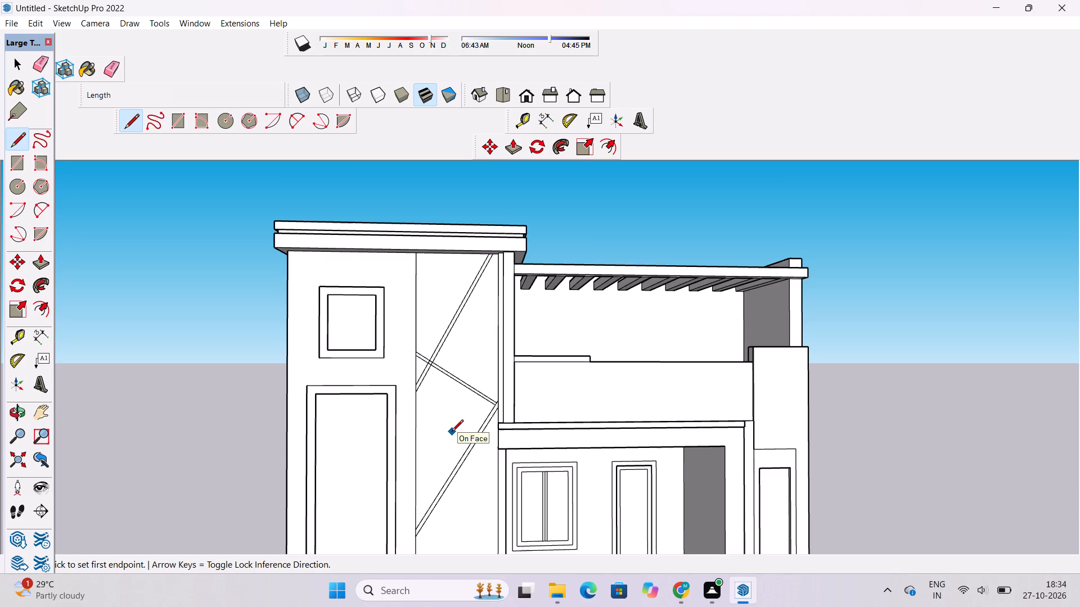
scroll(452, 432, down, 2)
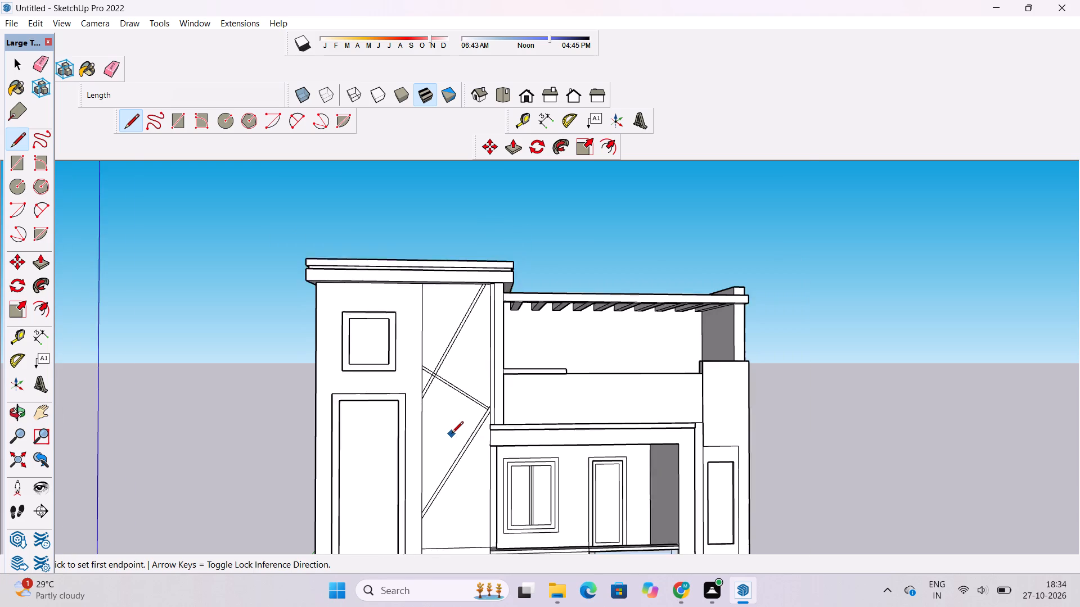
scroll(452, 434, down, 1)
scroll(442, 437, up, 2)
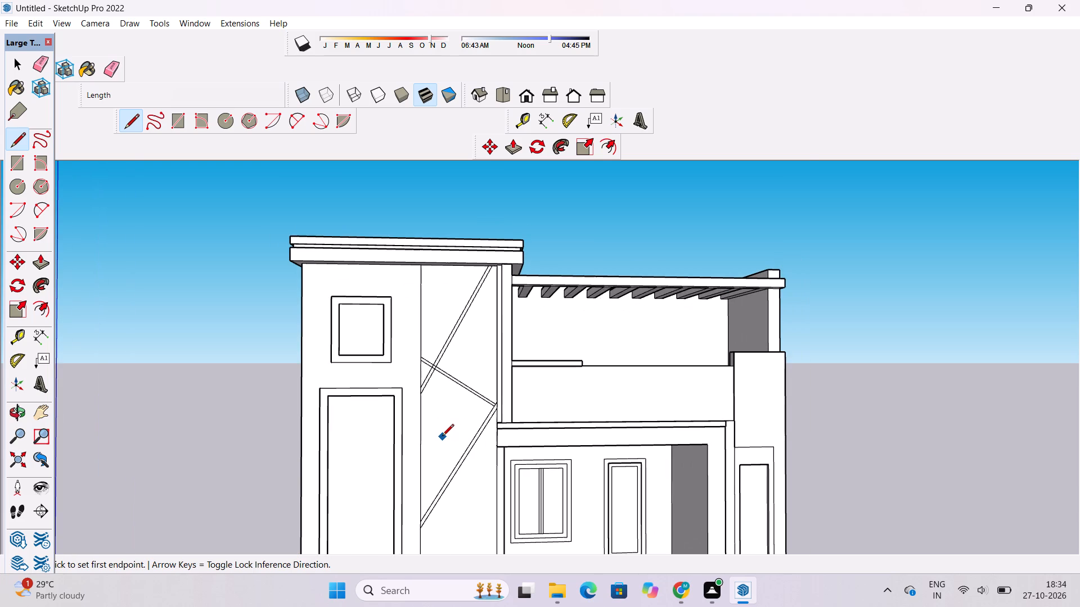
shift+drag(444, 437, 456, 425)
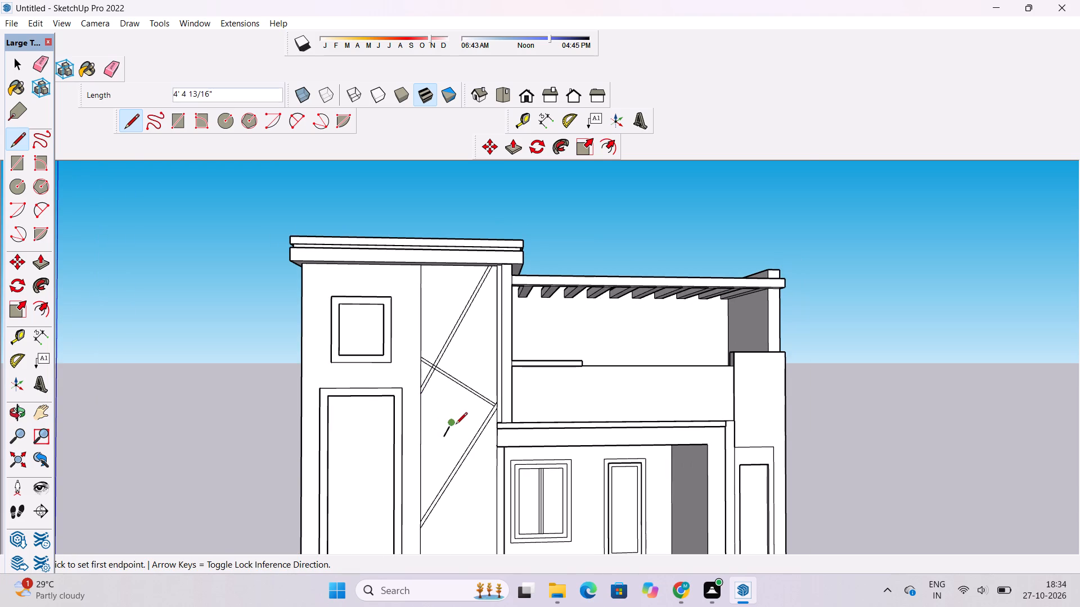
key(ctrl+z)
Draw a diagonal line from the strip's inner edge, just below the steep band, across the existing band to the strip's outer edge.
scroll(453, 426, up, 1)
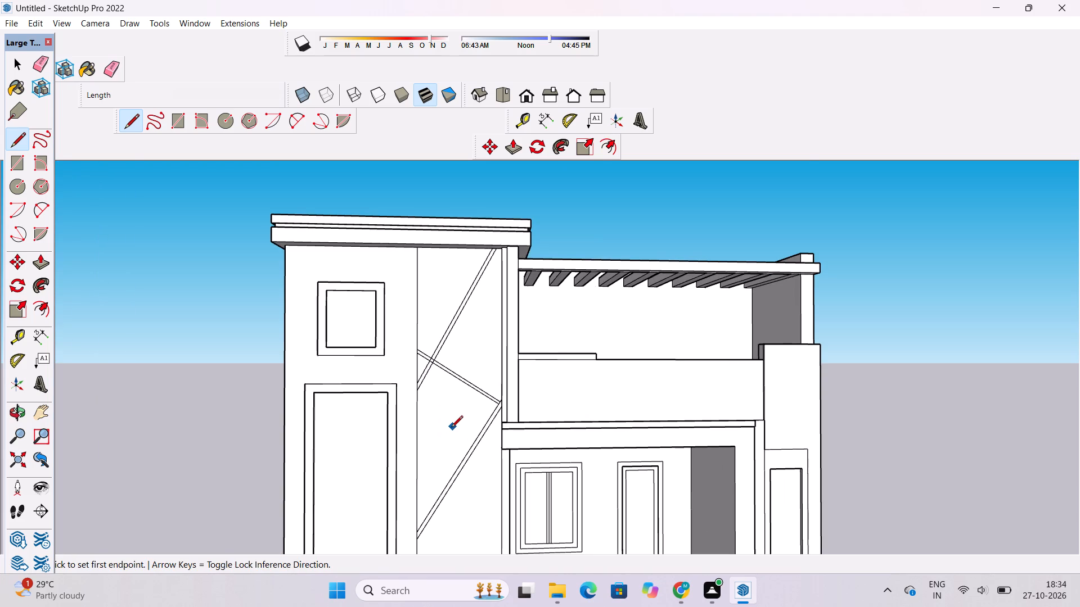
scroll(337, 436, up, 5)
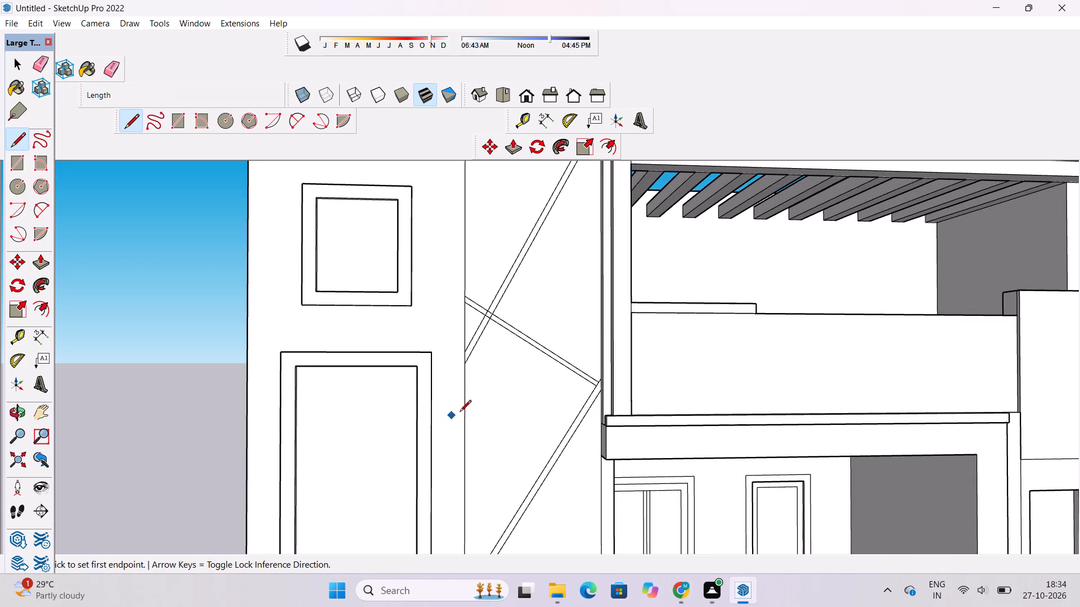
scroll(462, 412, up, 3)
scroll(604, 397, down, 4)
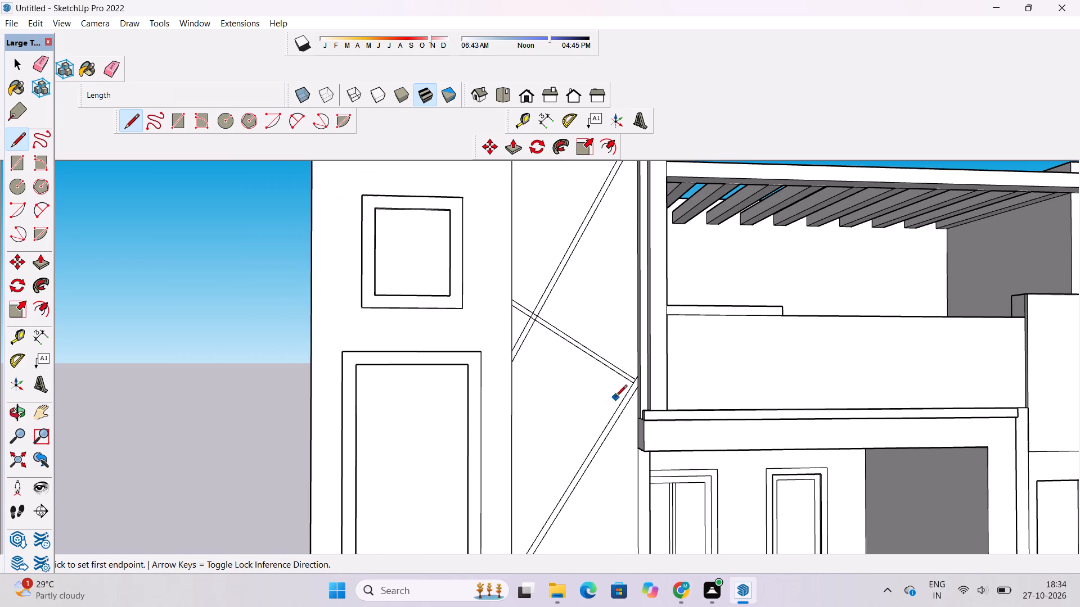
scroll(495, 361, up, 5)
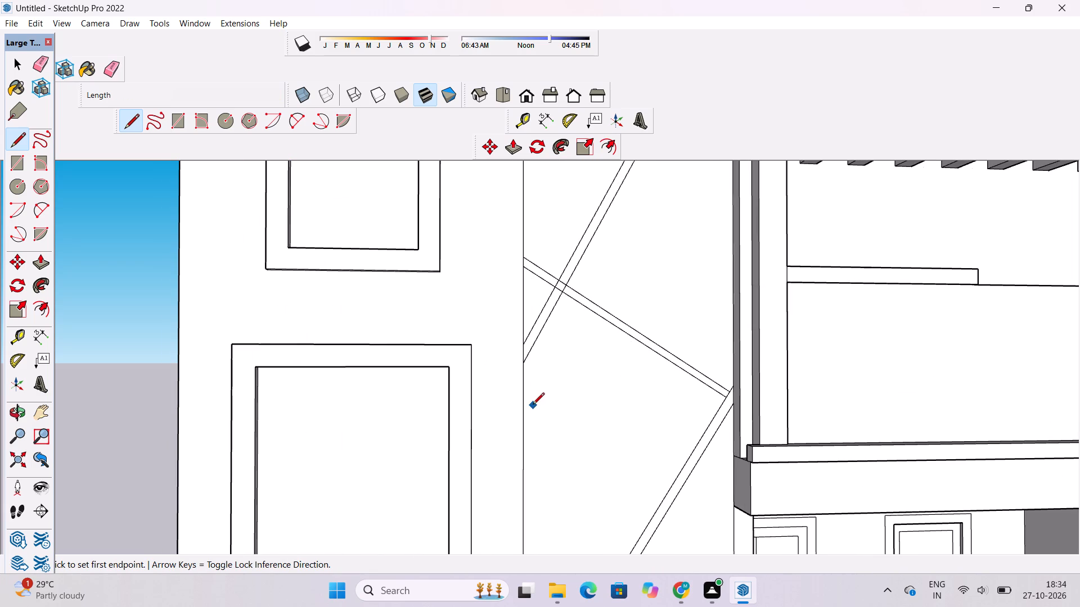
click(525, 408)
scroll(525, 408, down, 2)
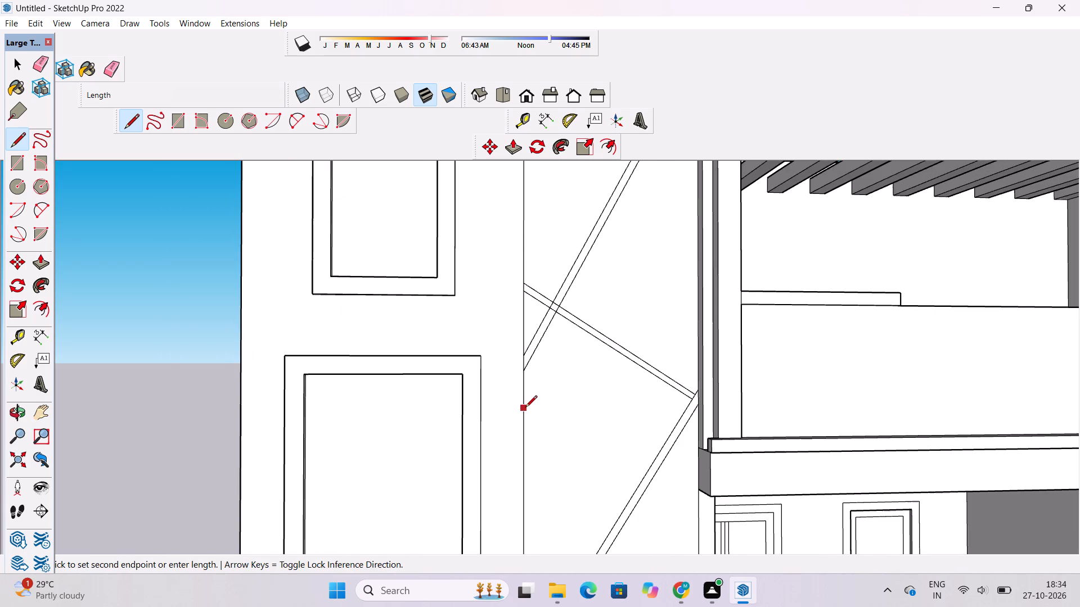
scroll(631, 293, up, 5)
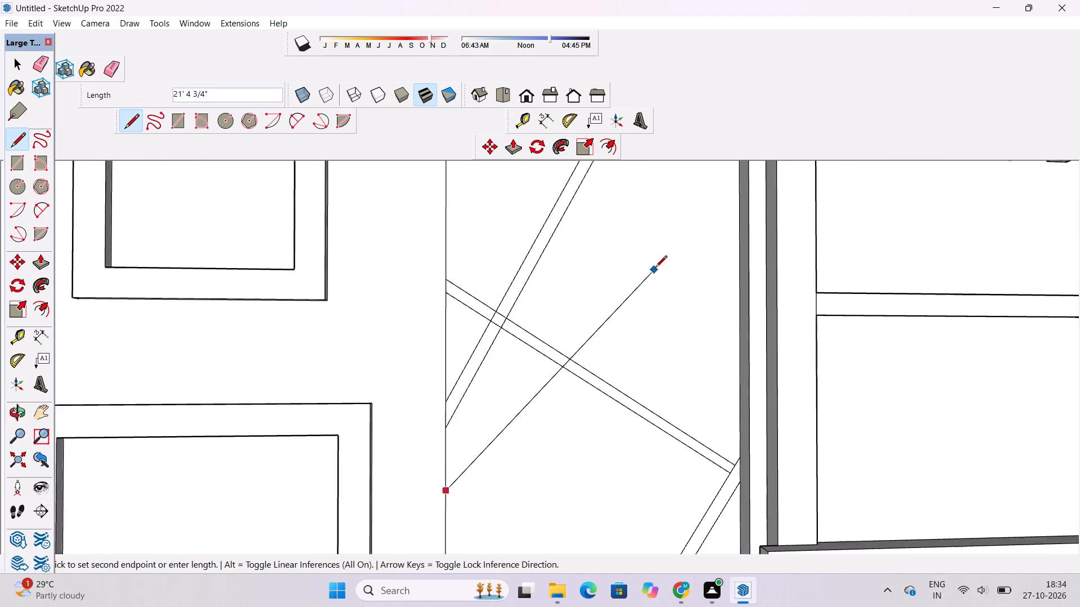
scroll(655, 268, up, 1)
click(746, 209)
scroll(691, 235, down, 4)
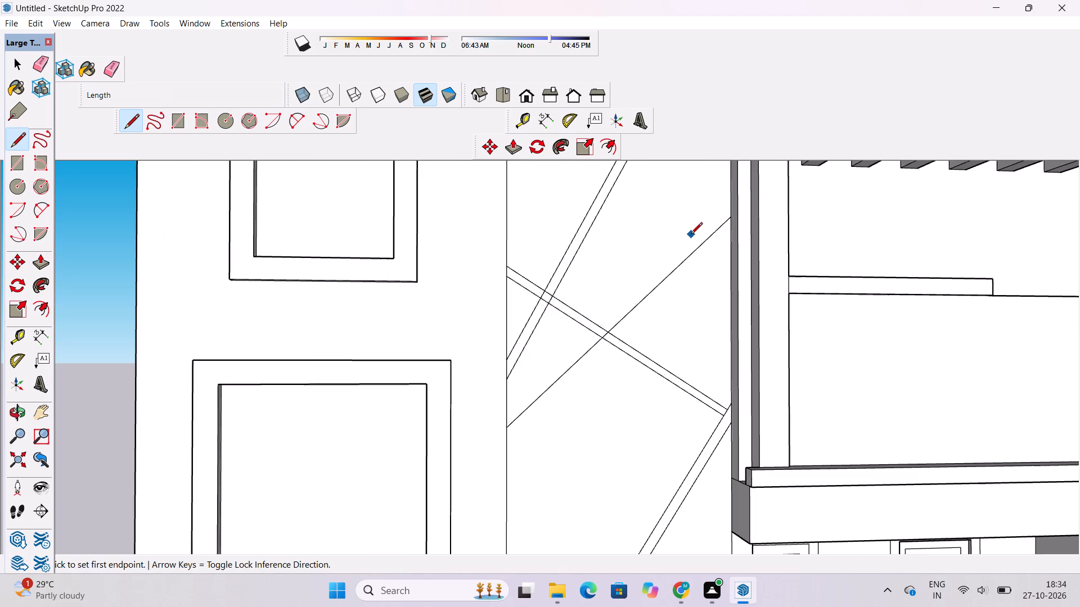
Draw a parallel line about 28' long just below the new diagonal, from the strip's inner edge to its outer edge.
scroll(691, 235, down, 3)
scroll(560, 392, up, 2)
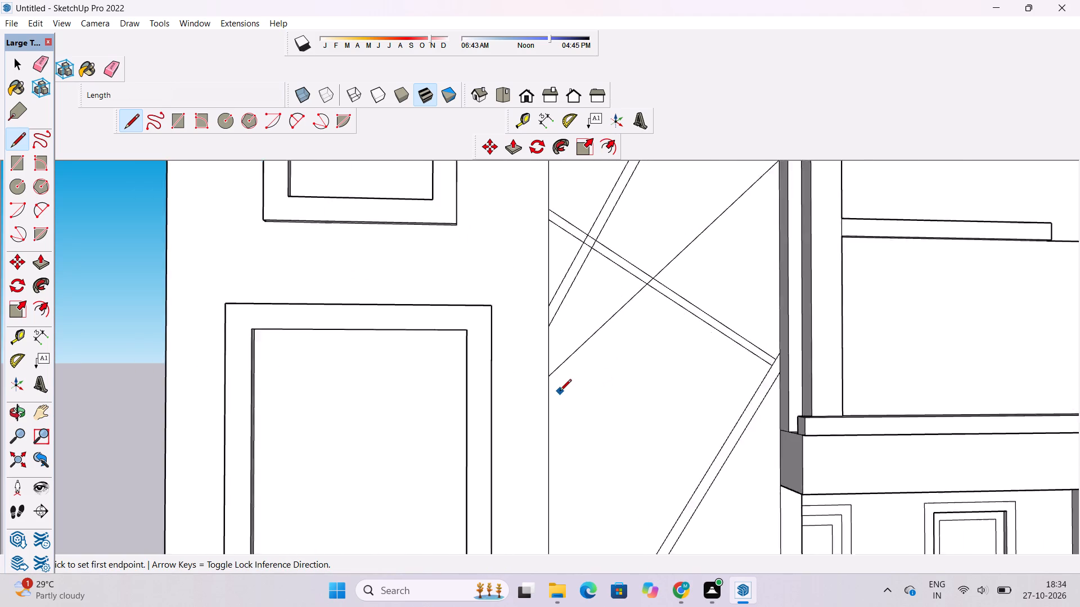
scroll(560, 392, up, 6)
click(543, 380)
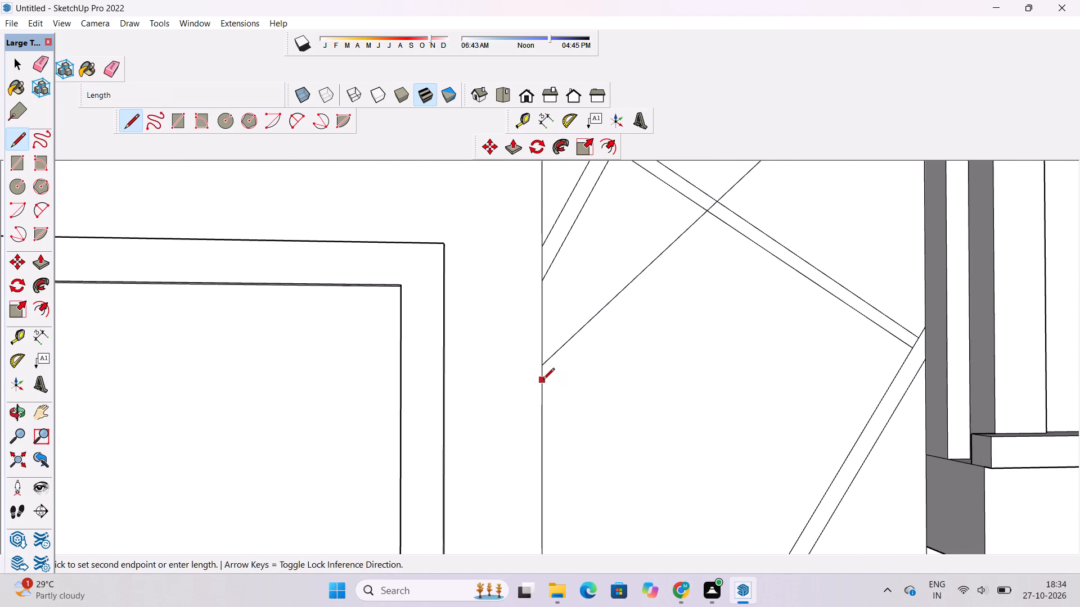
scroll(543, 380, down, 13)
scroll(625, 307, up, 6)
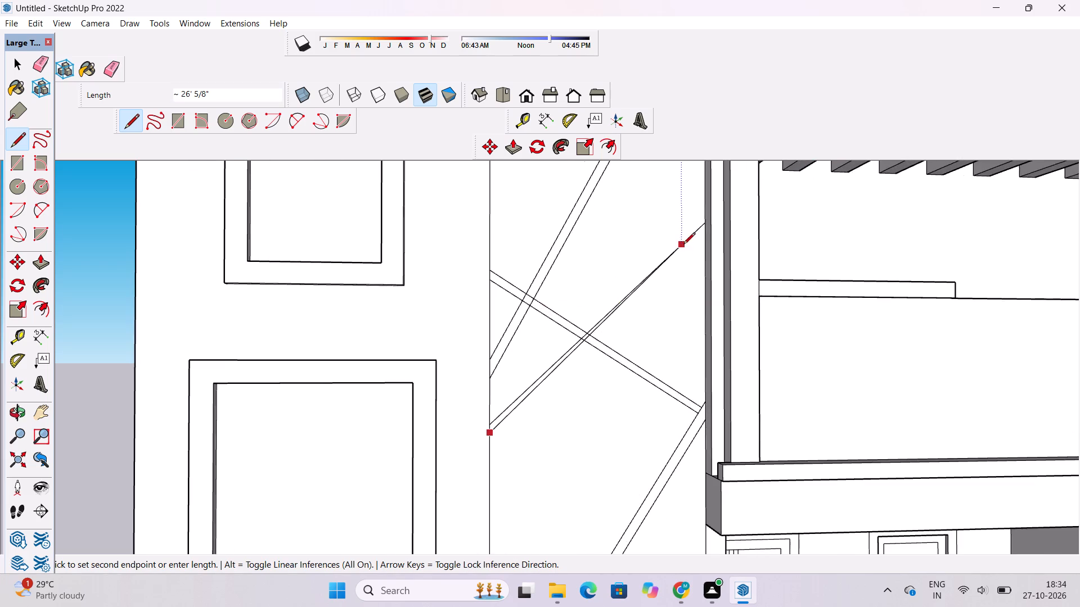
scroll(683, 245, up, 10)
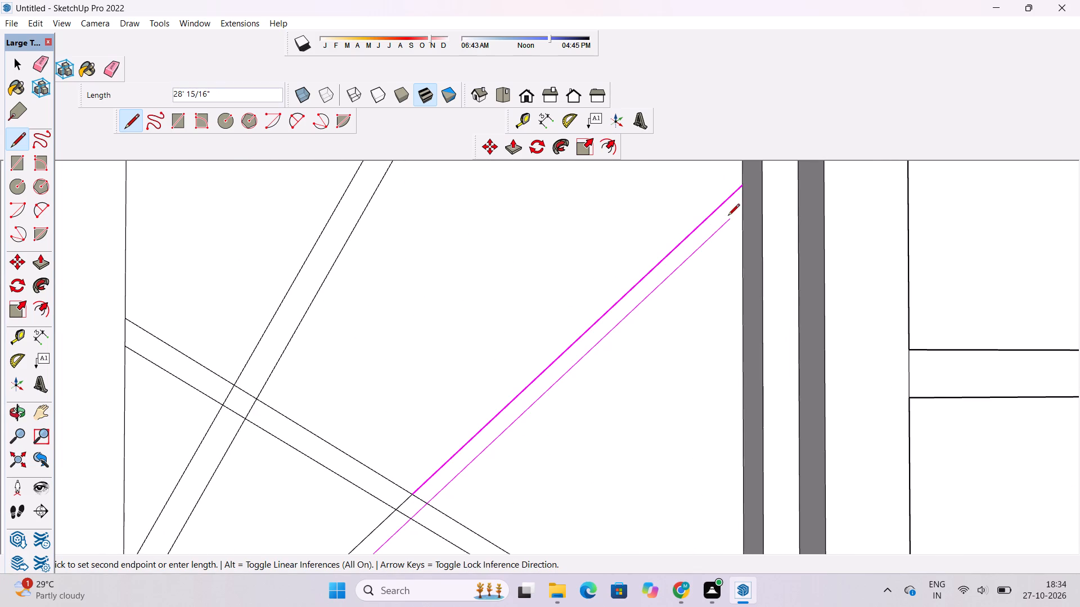
click(745, 205)
scroll(718, 230, down, 6)
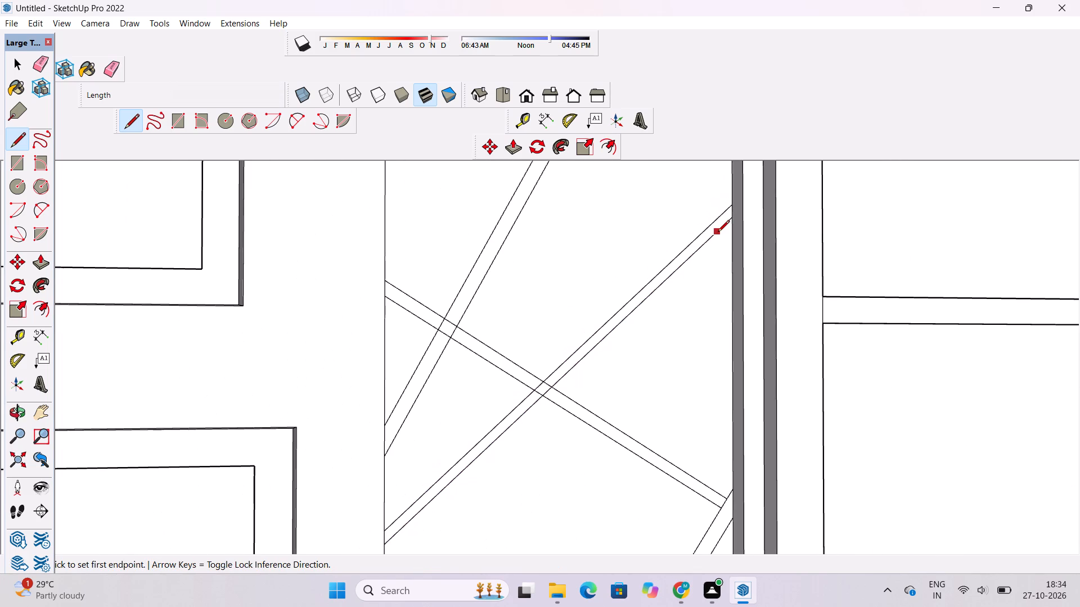
Examine the crossing diagonal bands on the plain strip and the area below the cornice.
key(o)
scroll(525, 275, down, 10)
shift+drag(556, 287, 548, 365)
scroll(549, 365, down, 2)
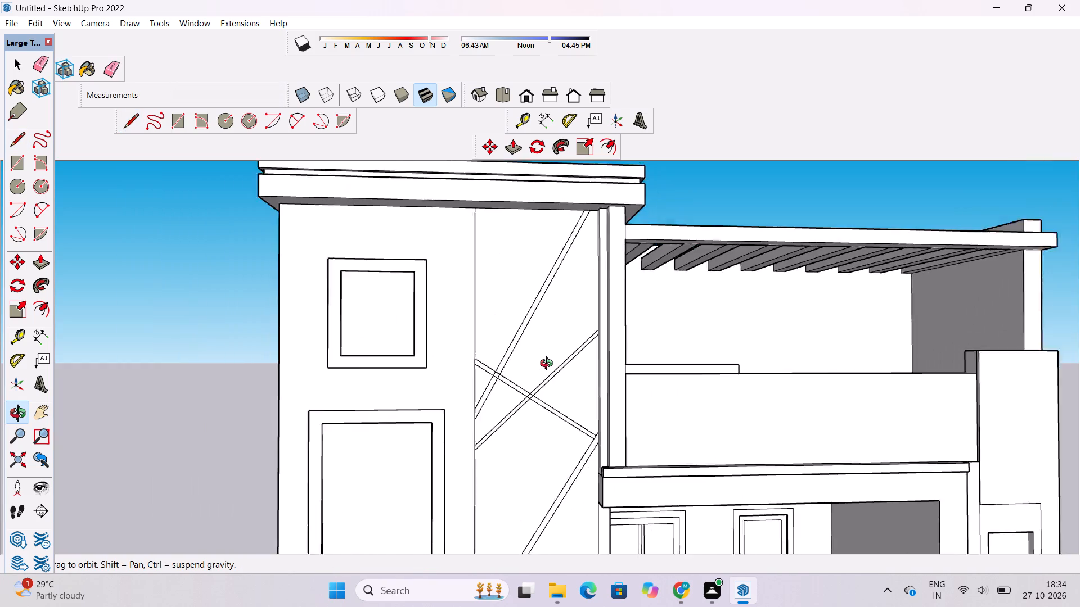
scroll(549, 365, down, 3)
drag(552, 366, 631, 357)
shift+drag(628, 343, 641, 405)
drag(638, 411, 589, 381)
scroll(576, 402, up, 5)
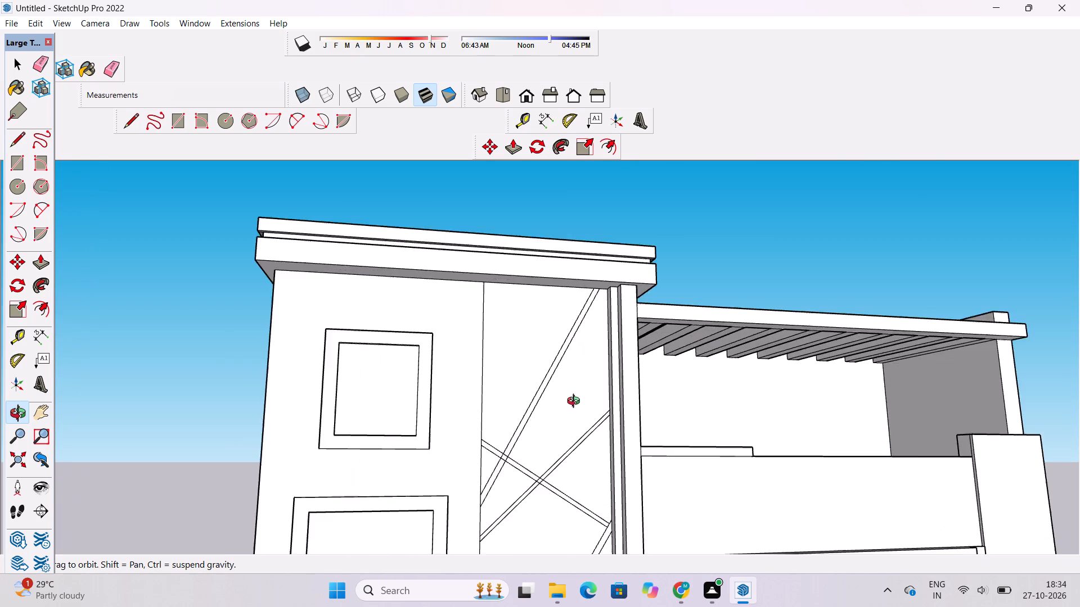
shift+drag(589, 404, 626, 442)
drag(625, 442, 601, 423)
scroll(599, 418, up, 1)
Draw a diagonal line about 29' 4" long from the newest band's upper end at the outer edge to the strip's top inner corner.
key(l)
scroll(599, 418, up, 3)
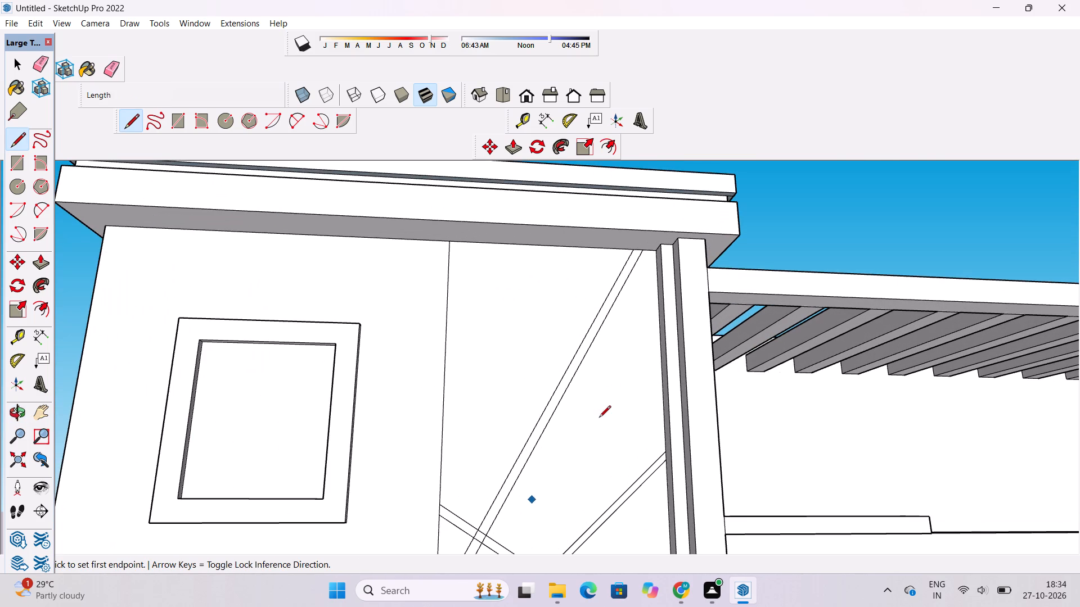
scroll(657, 458, up, 9)
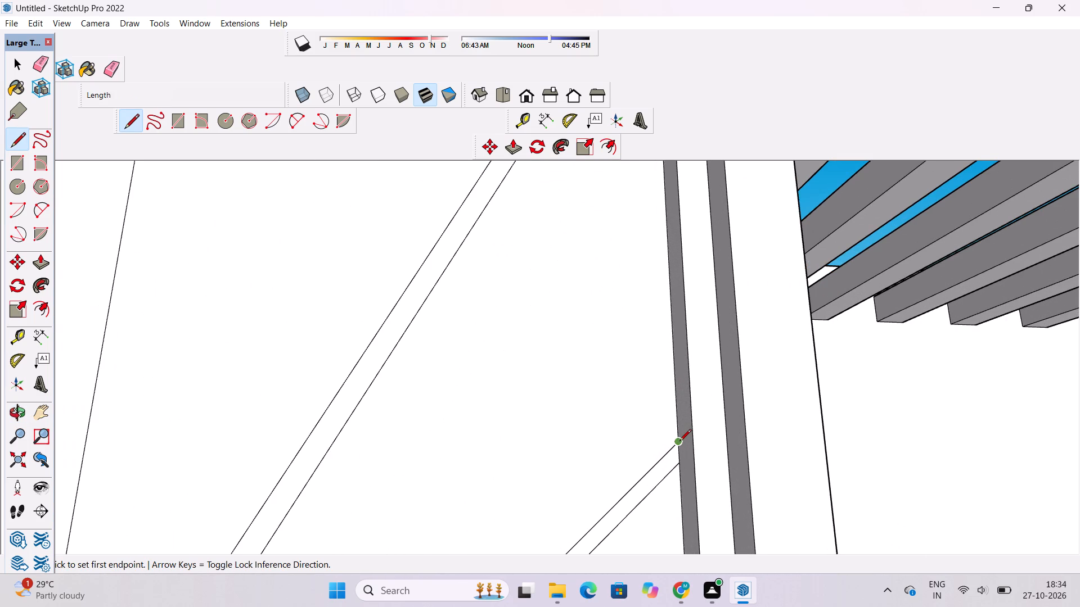
click(679, 442)
scroll(679, 442, down, 9)
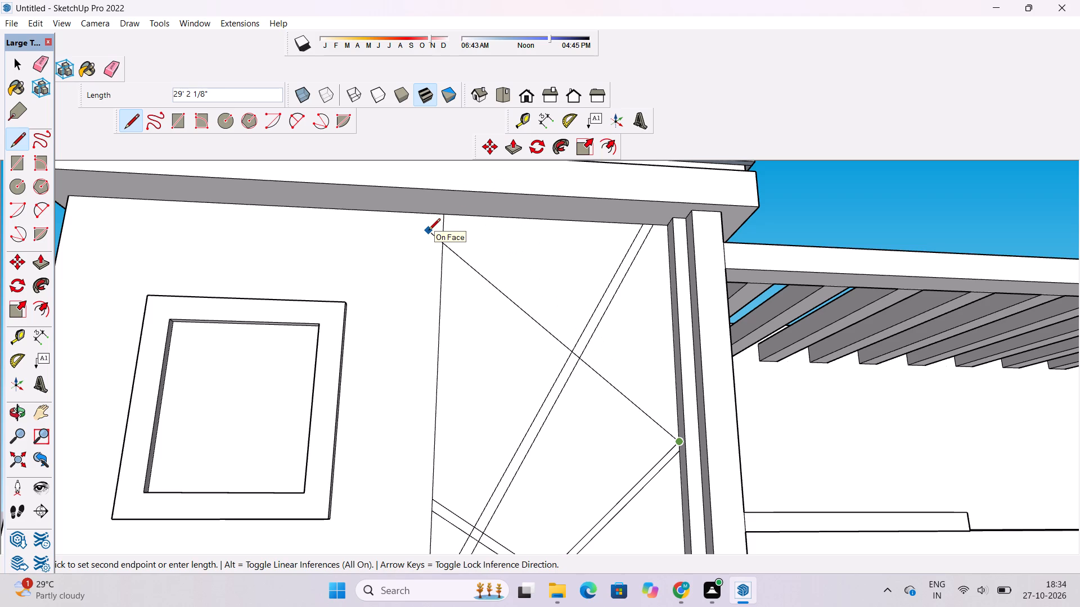
click(448, 215)
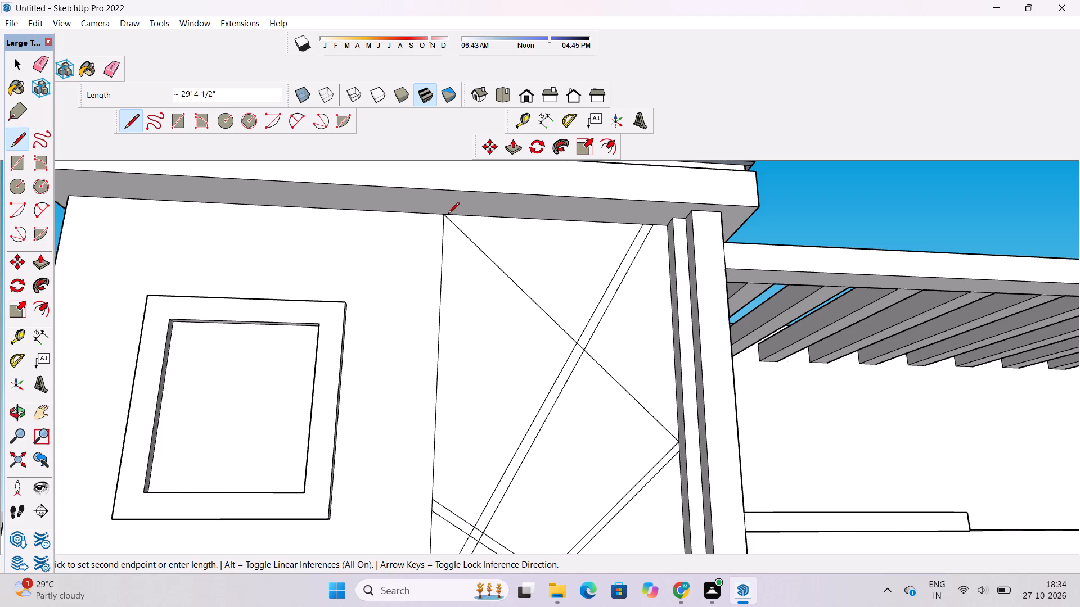
Draw a parallel line just below the top diagonal, from the newest band's upper end to the inner edge below the cornice corner.
scroll(448, 214, down, 1)
scroll(620, 388, up, 3)
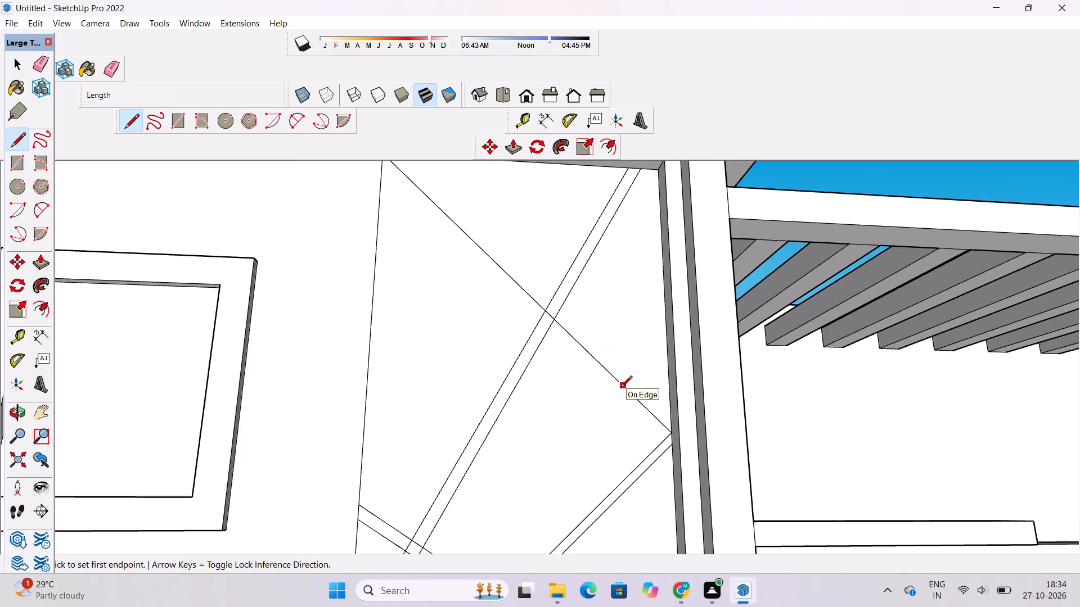
scroll(620, 388, up, 2)
scroll(685, 465, up, 8)
click(668, 428)
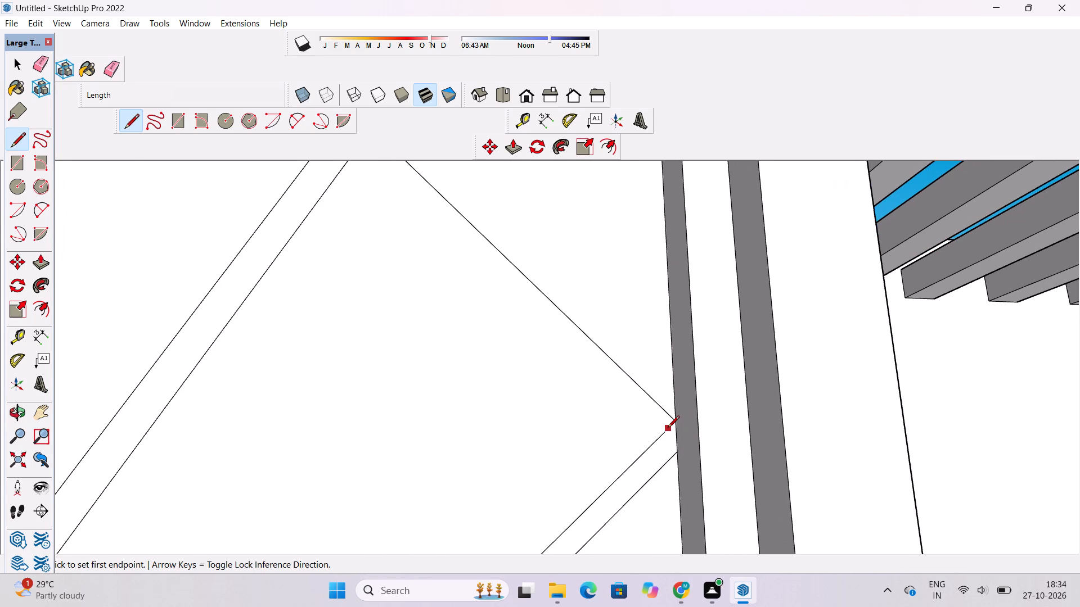
scroll(668, 428, down, 13)
scroll(429, 256, up, 3)
scroll(444, 213, up, 3)
click(429, 182)
scroll(427, 194, down, 7)
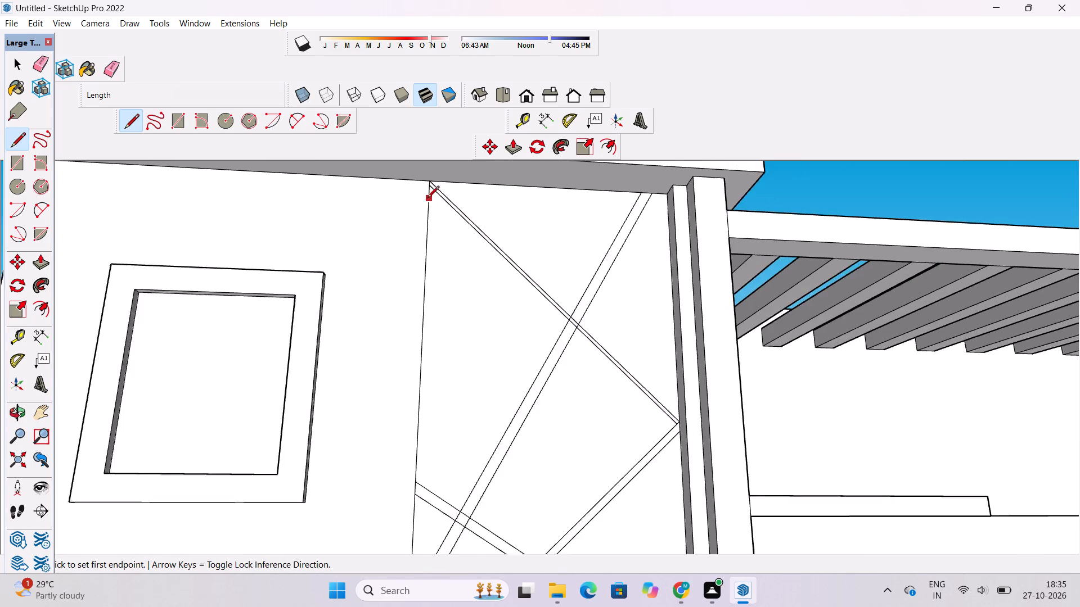
Undo the last parallel line and redraw it about 28' 11" long, from the outer edge to the inner edge just below the cornice corner.
scroll(427, 198, down, 3)
key(ctrl+z)
scroll(596, 358, up, 10)
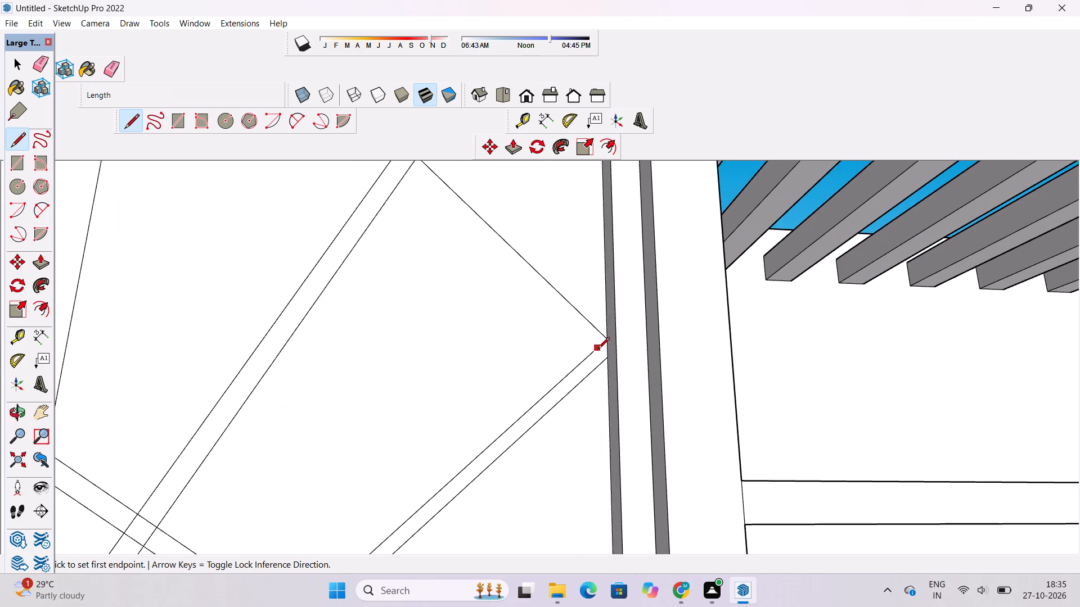
click(598, 348)
scroll(598, 350, down, 10)
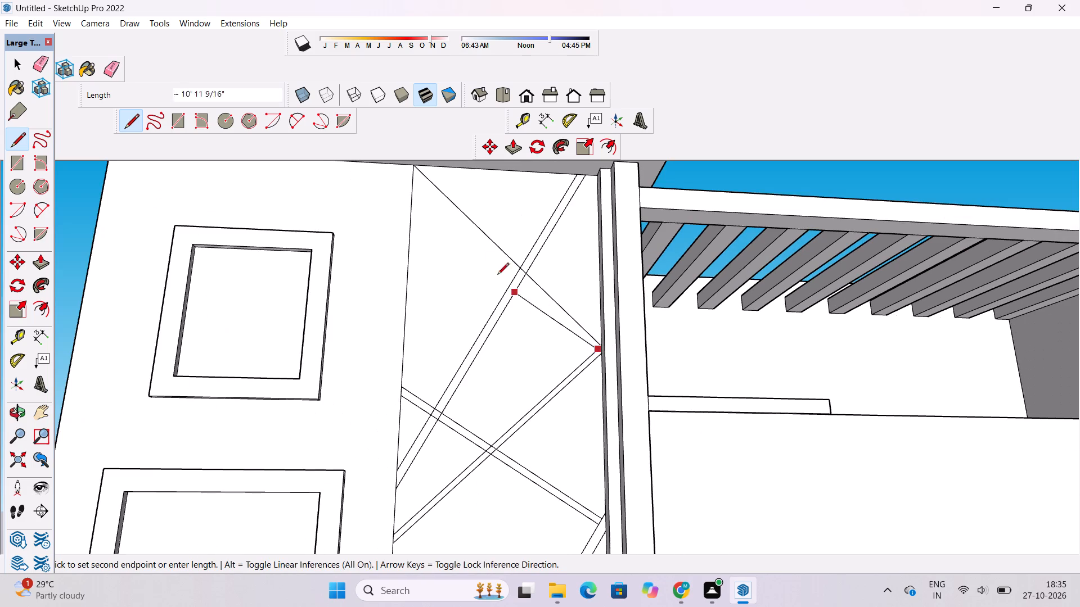
scroll(412, 178, up, 5)
scroll(417, 242, down, 9)
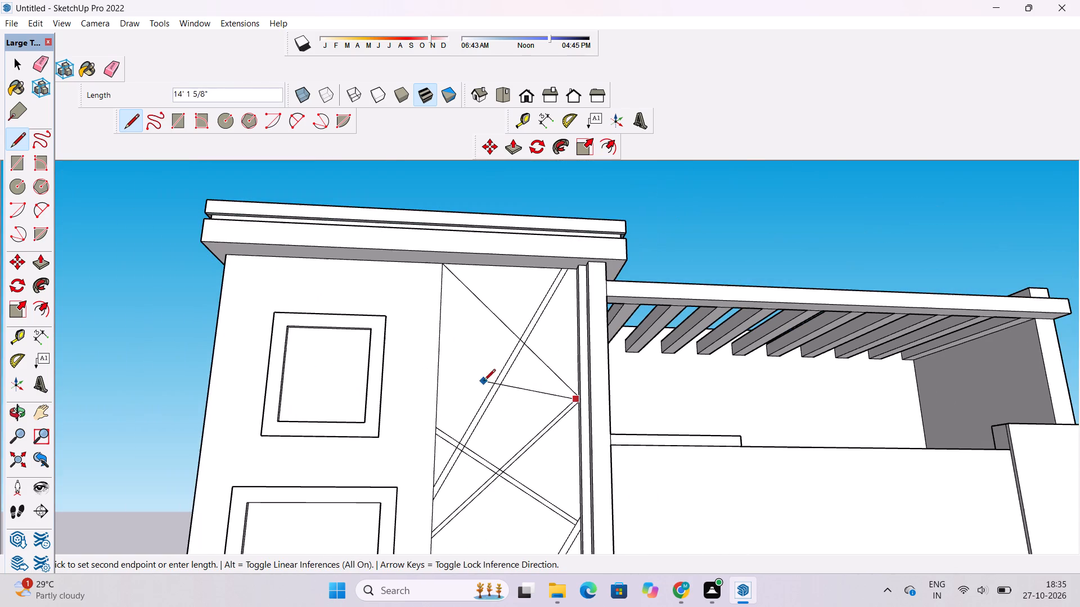
scroll(439, 276, up, 11)
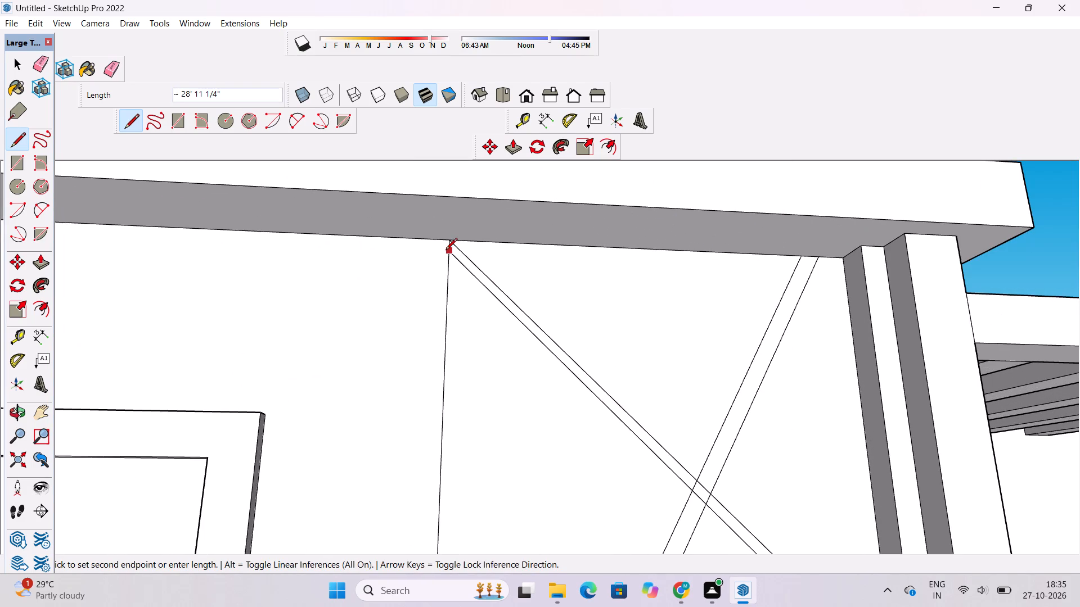
click(445, 251)
scroll(430, 233, down, 11)
Erase all segments of the lower line of the steep diagonal band running from the strip's inner edge up to the cornice.
key(o)
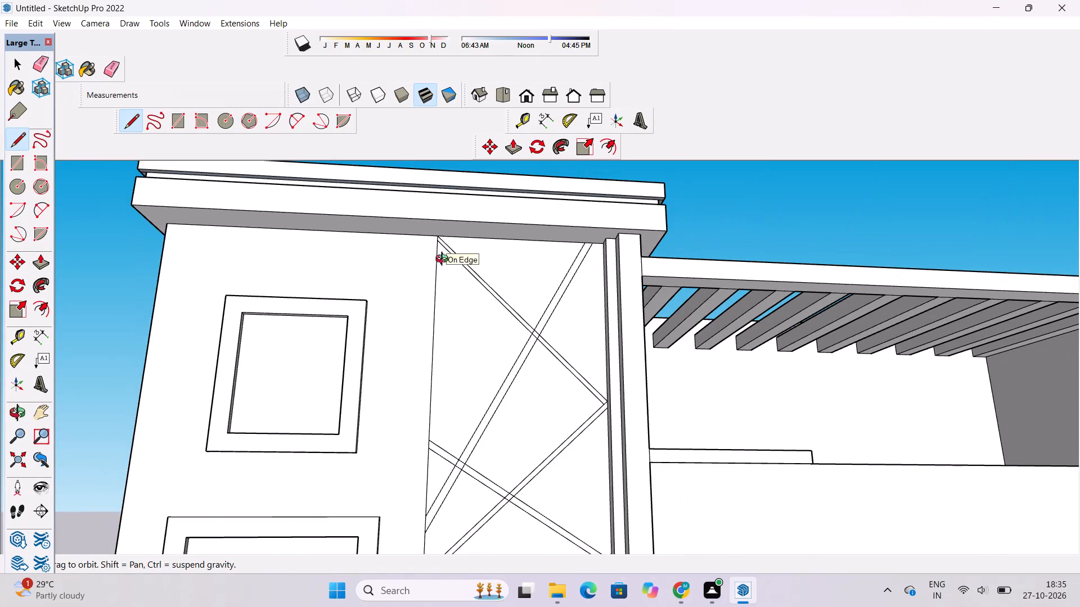
scroll(499, 337, down, 5)
shift+drag(487, 403, 488, 365)
drag(488, 364, 534, 407)
scroll(548, 392, down, 1)
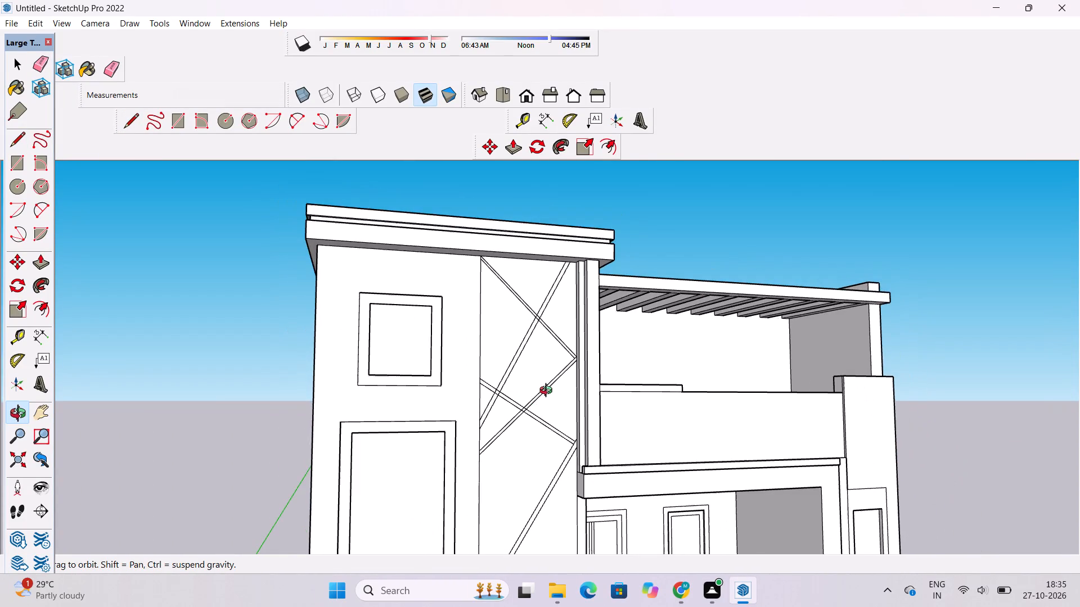
scroll(556, 377, up, 4)
shift+click(554, 375)
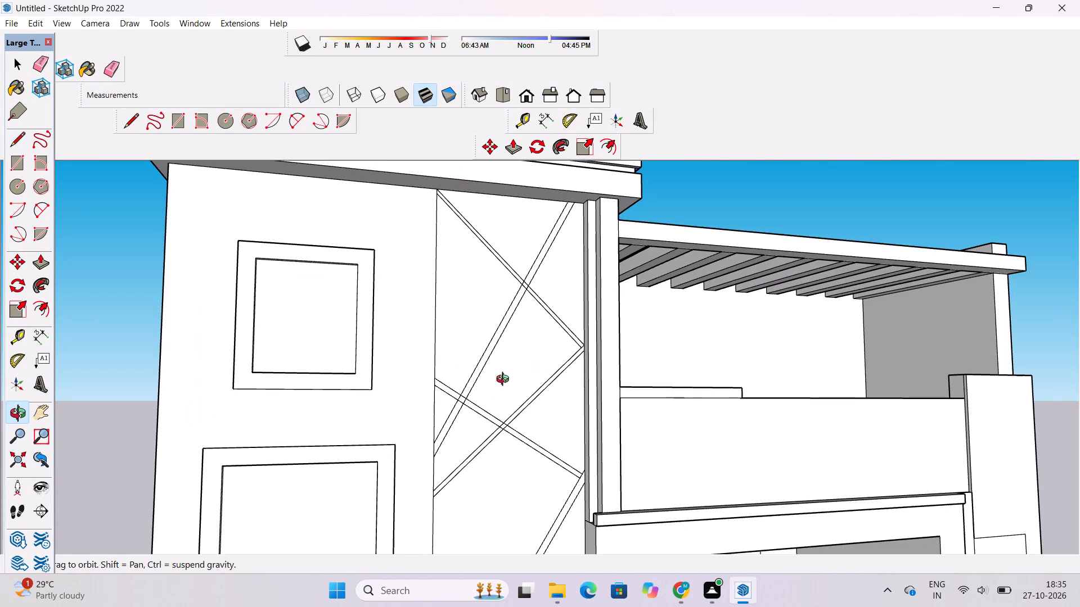
key(e)
scroll(477, 398, up, 10)
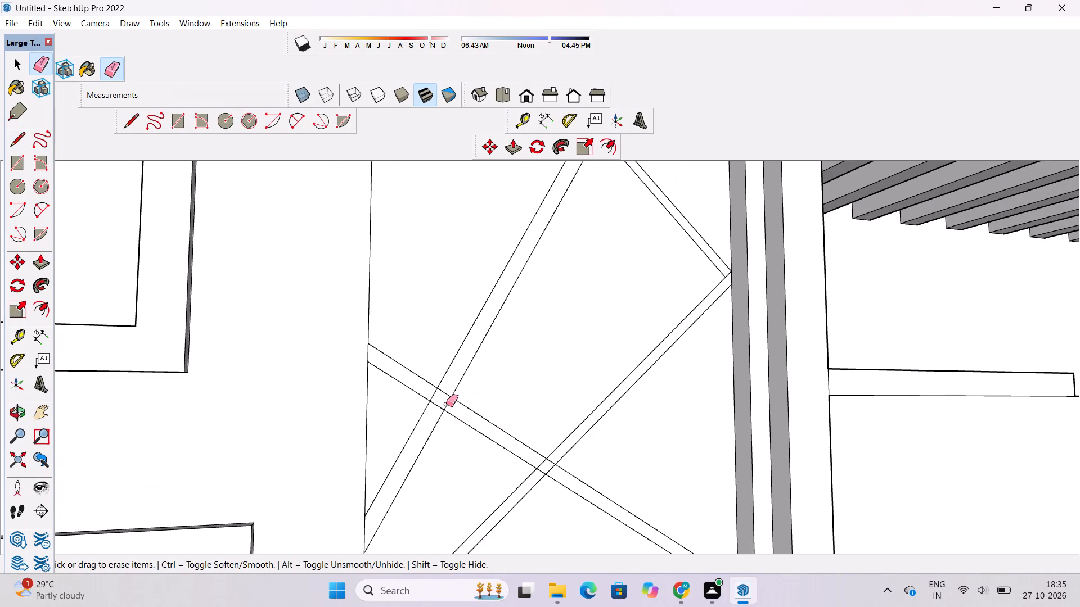
click(445, 404)
click(424, 436)
drag(425, 437, 426, 445)
click(460, 378)
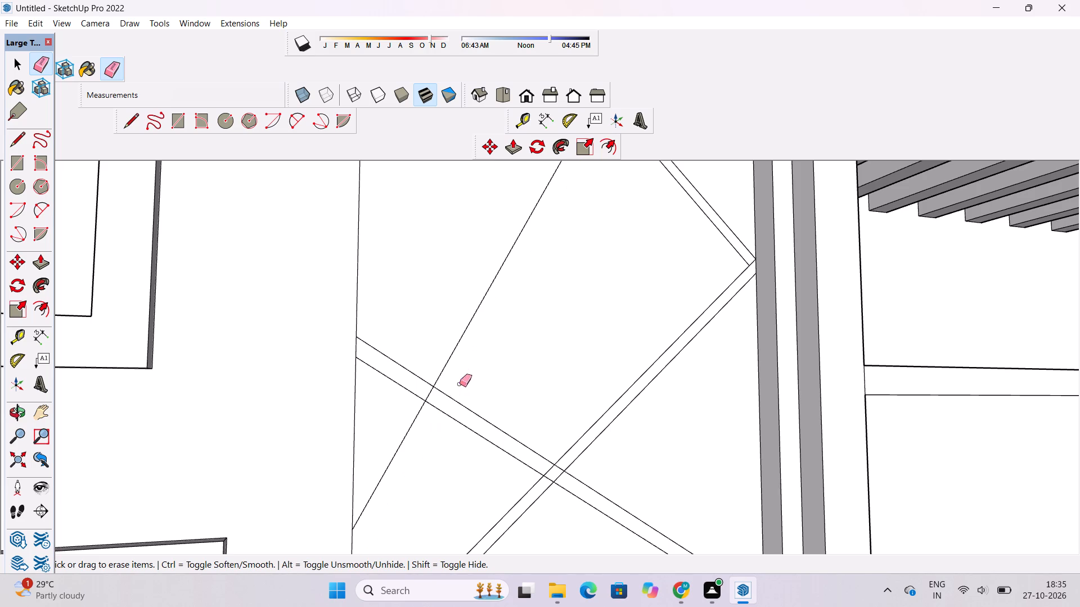
scroll(421, 456, down, 10)
scroll(504, 320, up, 14)
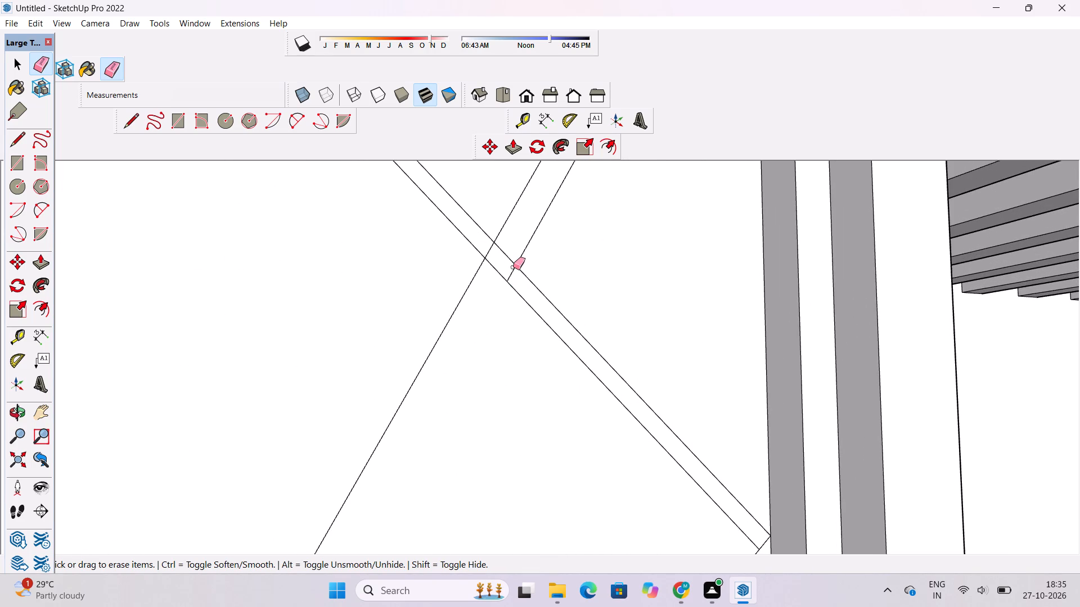
click(513, 267)
click(526, 244)
scroll(534, 384, down, 19)
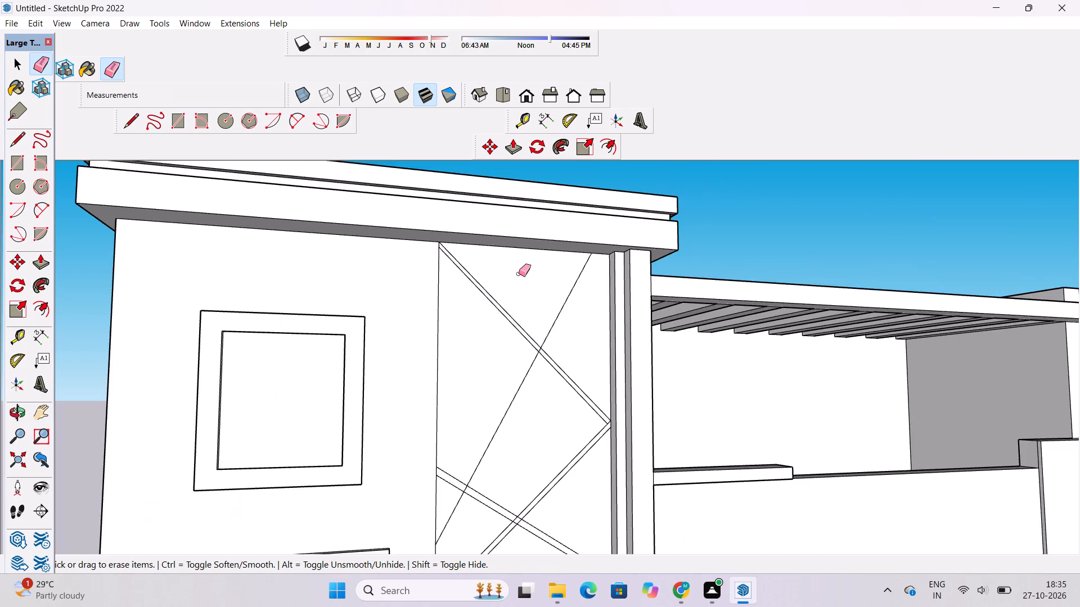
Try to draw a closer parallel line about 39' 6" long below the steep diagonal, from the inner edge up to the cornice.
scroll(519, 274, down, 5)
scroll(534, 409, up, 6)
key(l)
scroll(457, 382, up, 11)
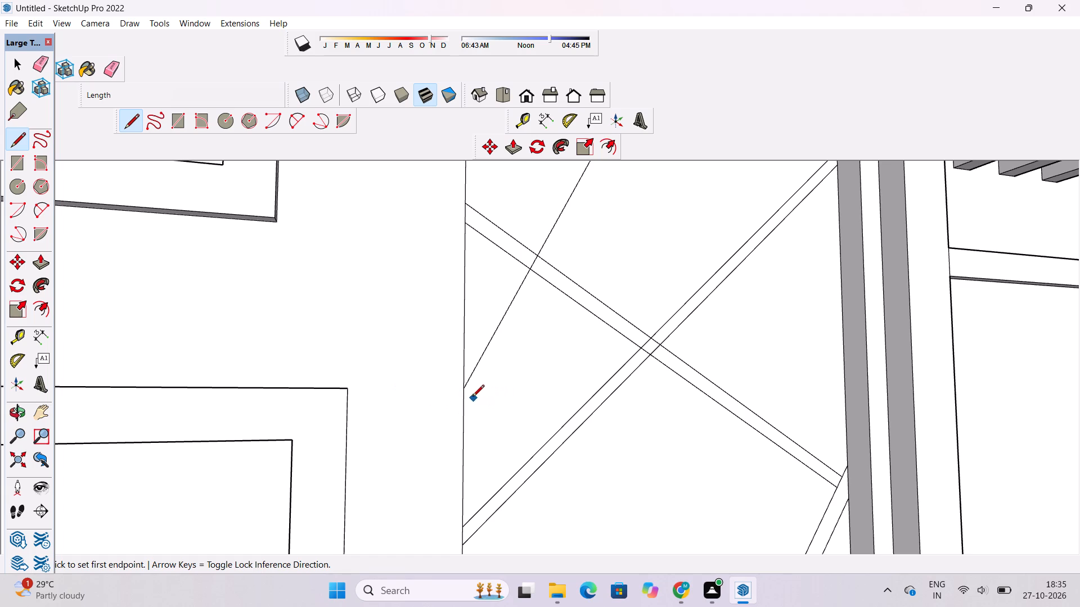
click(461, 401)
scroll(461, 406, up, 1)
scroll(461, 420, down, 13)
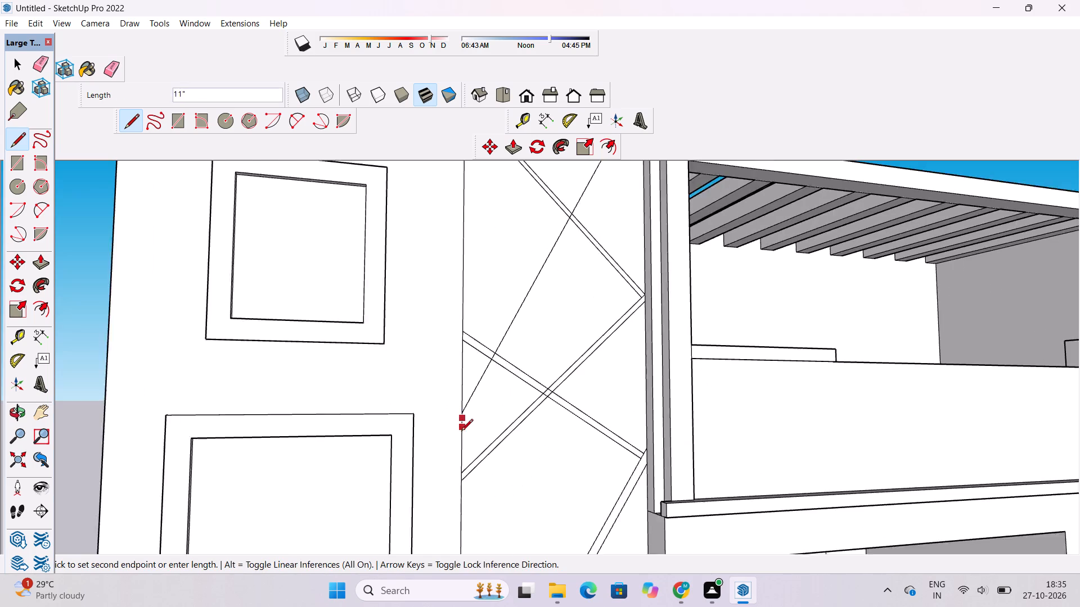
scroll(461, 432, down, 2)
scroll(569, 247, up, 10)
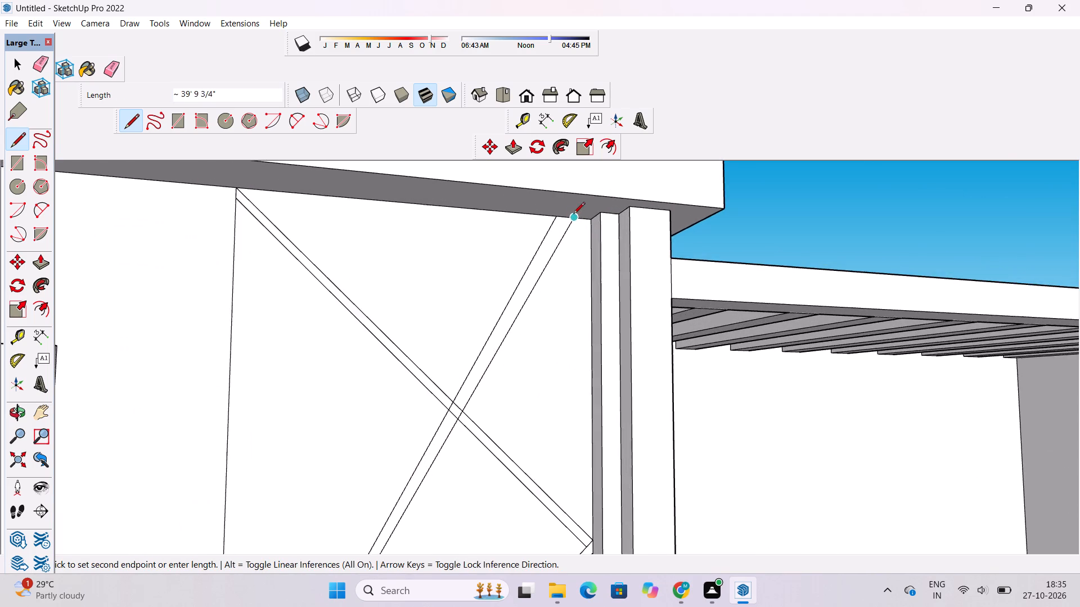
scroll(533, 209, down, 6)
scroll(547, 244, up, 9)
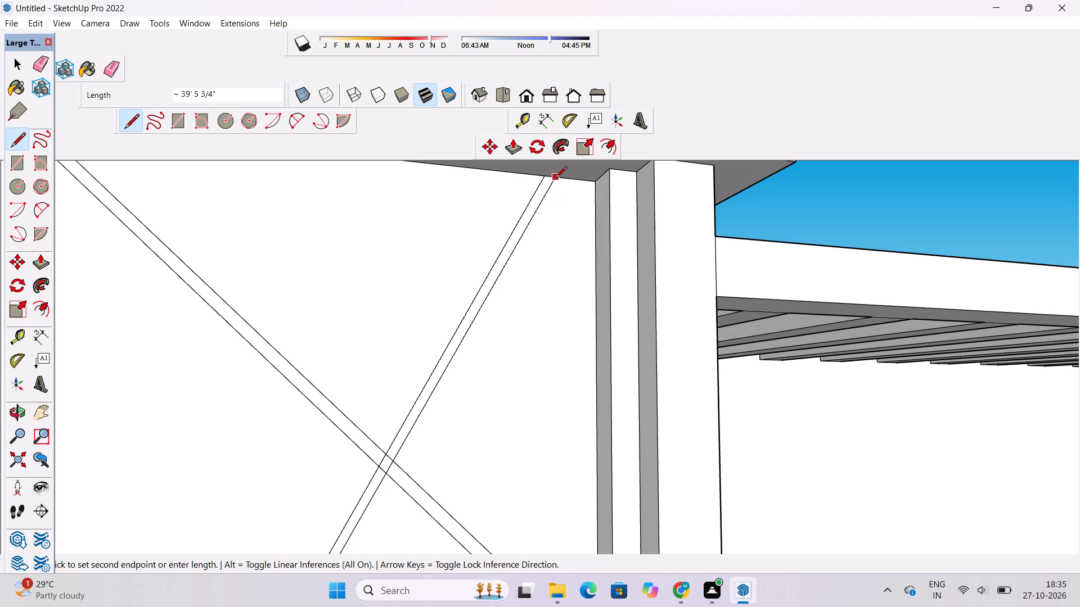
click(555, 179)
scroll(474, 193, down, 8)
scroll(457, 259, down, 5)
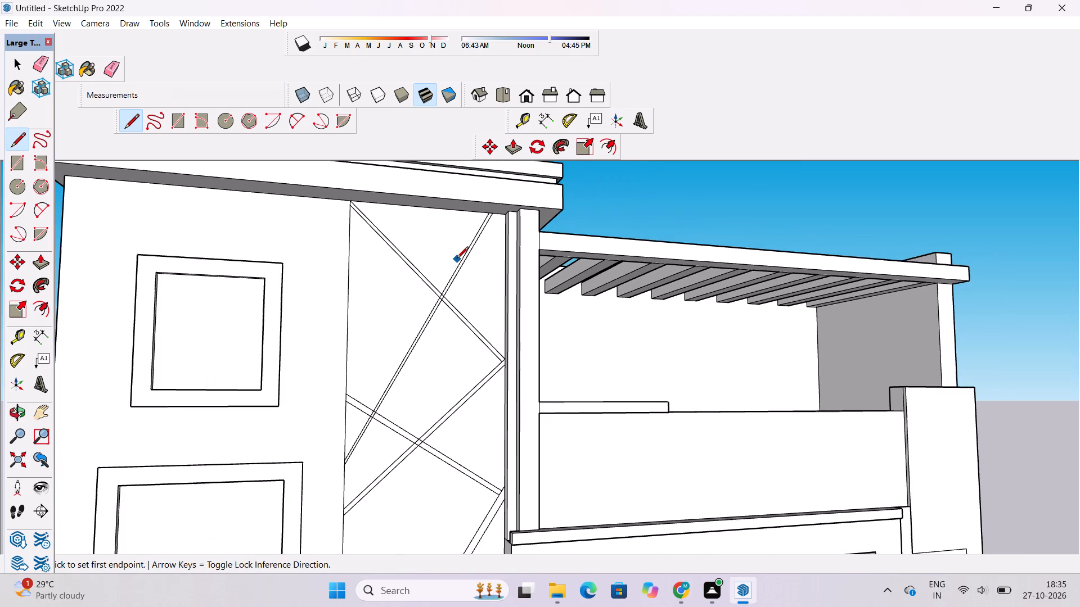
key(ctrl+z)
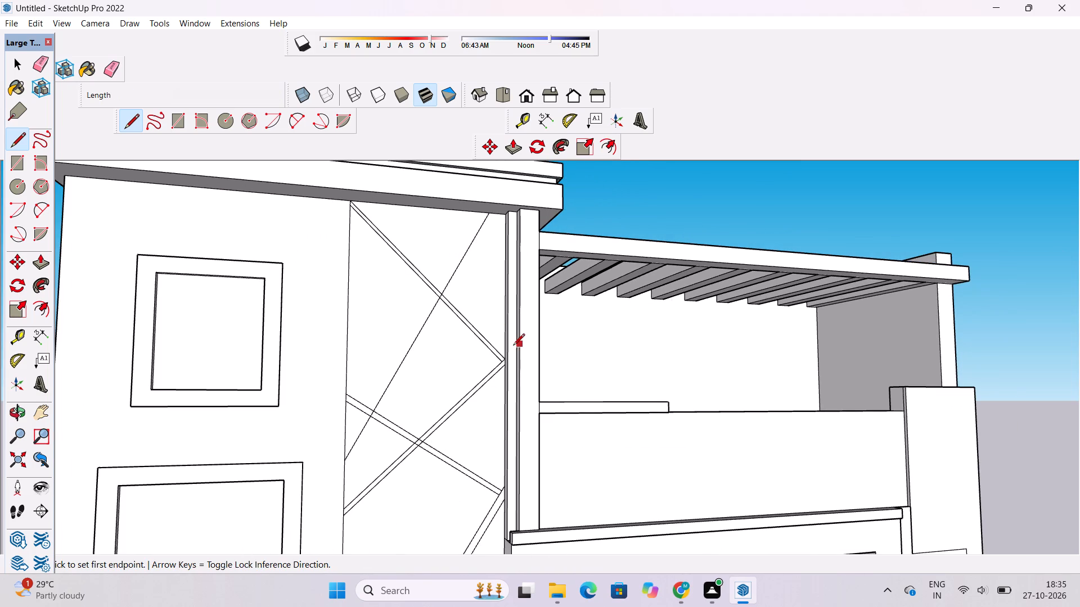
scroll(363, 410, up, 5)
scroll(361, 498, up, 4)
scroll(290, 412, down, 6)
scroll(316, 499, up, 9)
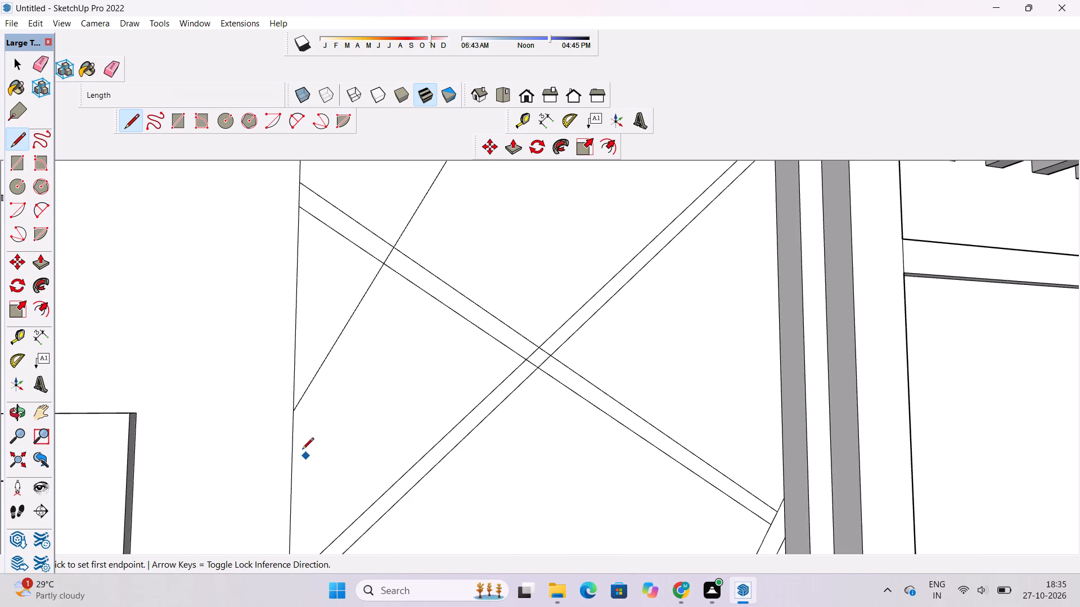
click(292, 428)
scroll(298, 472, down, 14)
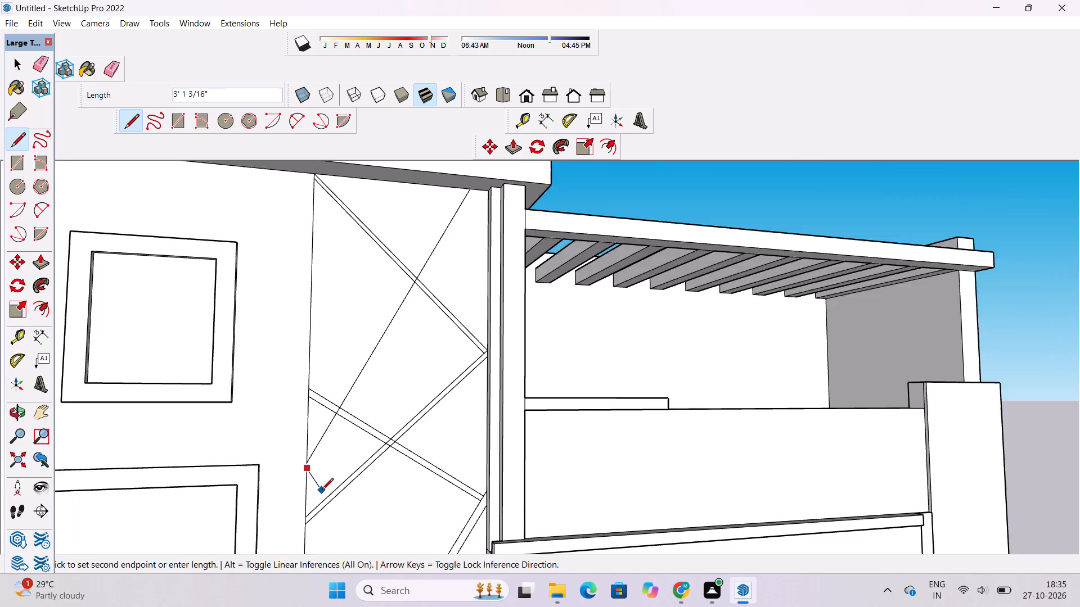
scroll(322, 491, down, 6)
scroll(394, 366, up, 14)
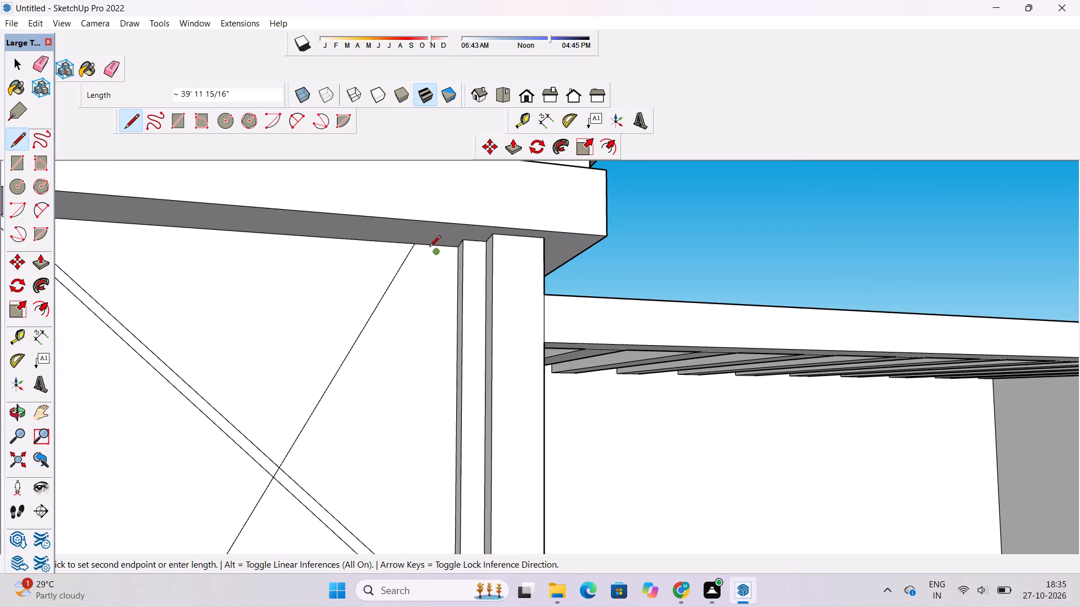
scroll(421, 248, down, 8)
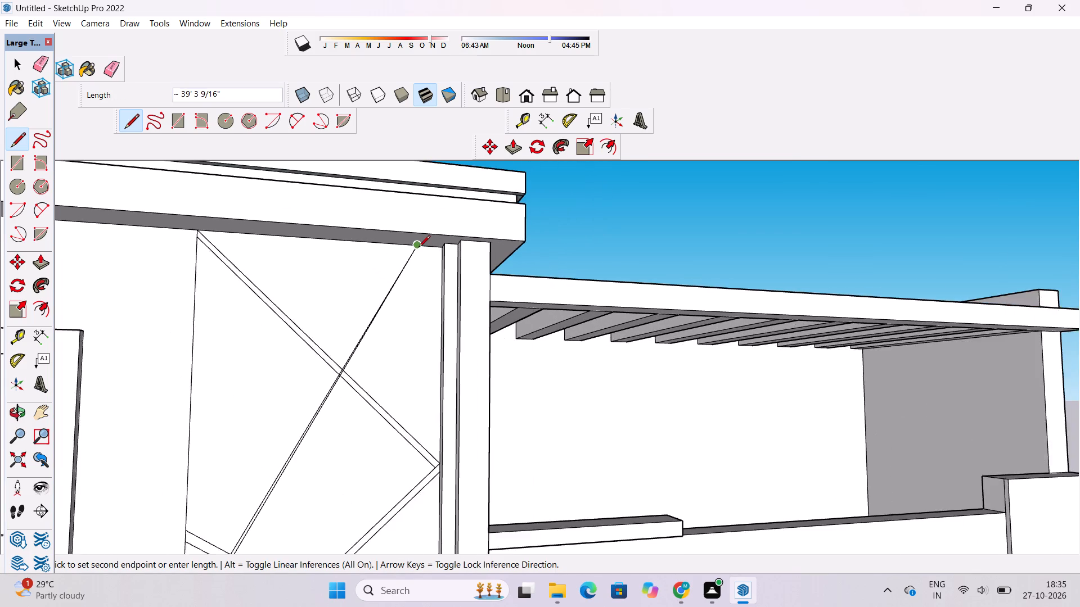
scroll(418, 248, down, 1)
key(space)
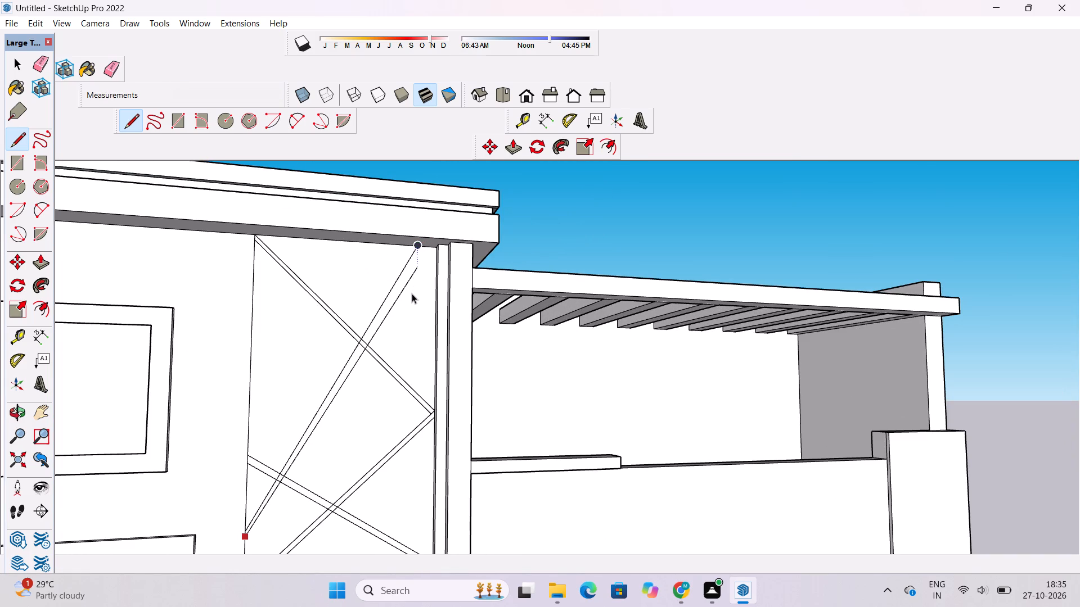
Draw a parallel line just below the remaining steep diagonal, from the strip's inner edge up to the cornice underside.
key(l)
scroll(193, 437, down, 4)
scroll(243, 577, up, 10)
scroll(272, 393, down, 6)
scroll(251, 502, up, 6)
scroll(212, 472, up, 8)
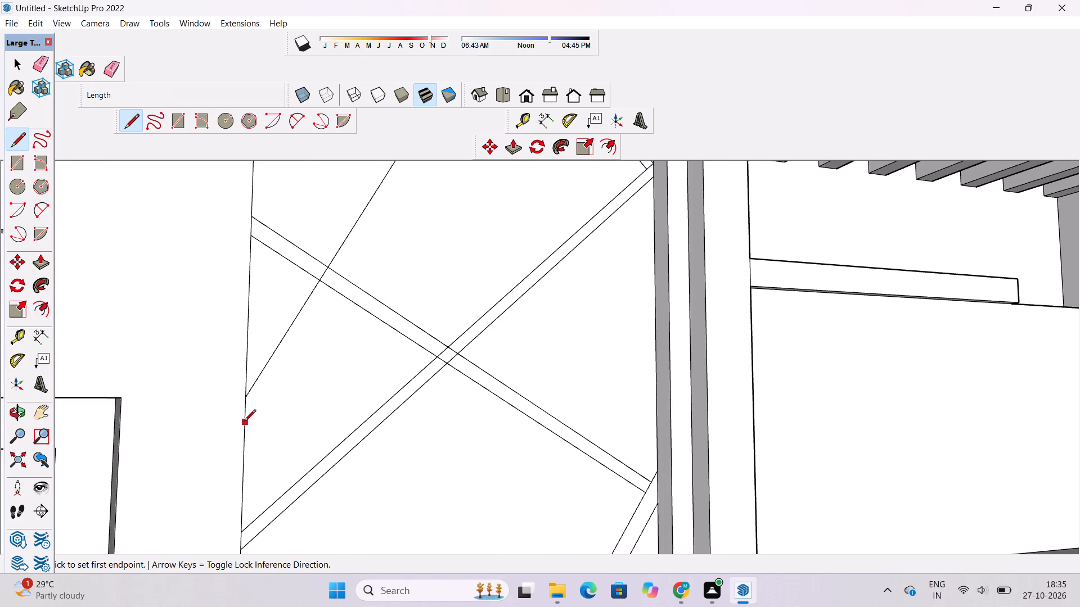
click(244, 416)
scroll(302, 465, down, 8)
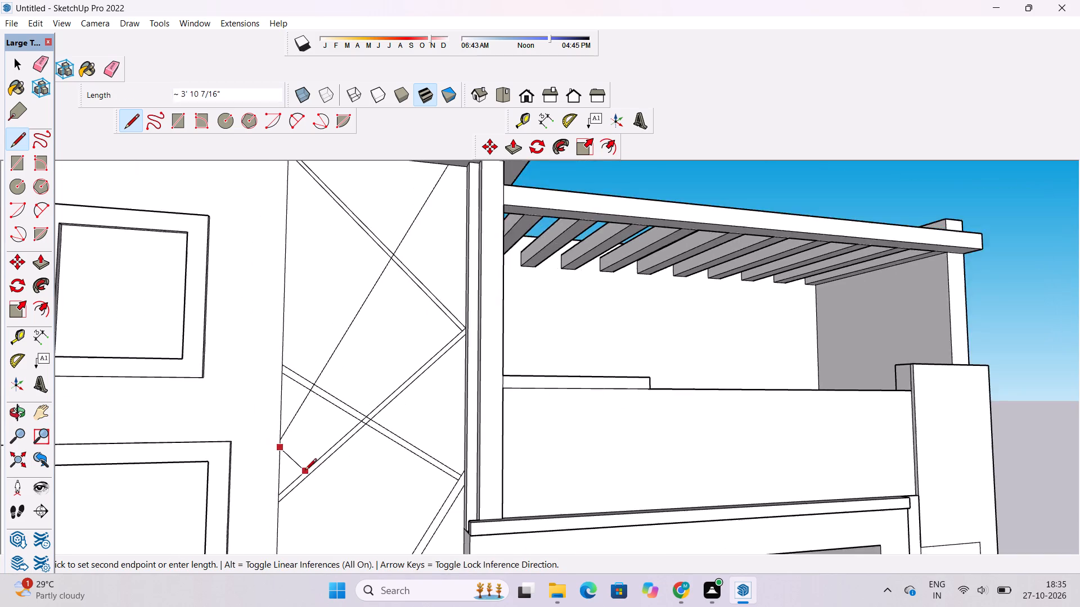
scroll(305, 471, down, 7)
scroll(374, 310, up, 10)
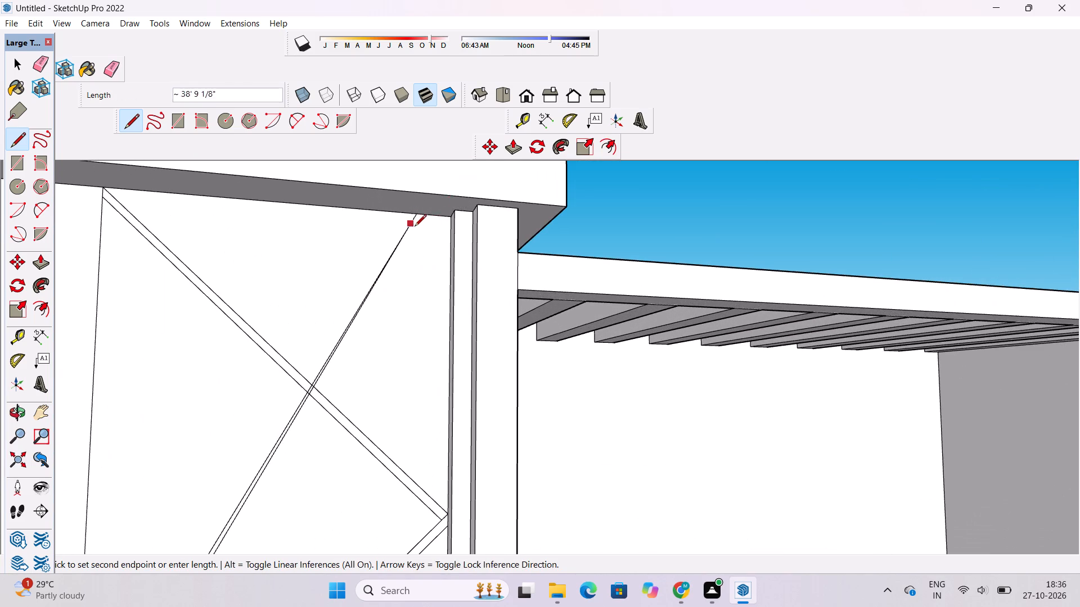
scroll(413, 228, up, 9)
click(433, 198)
scroll(424, 200, down, 3)
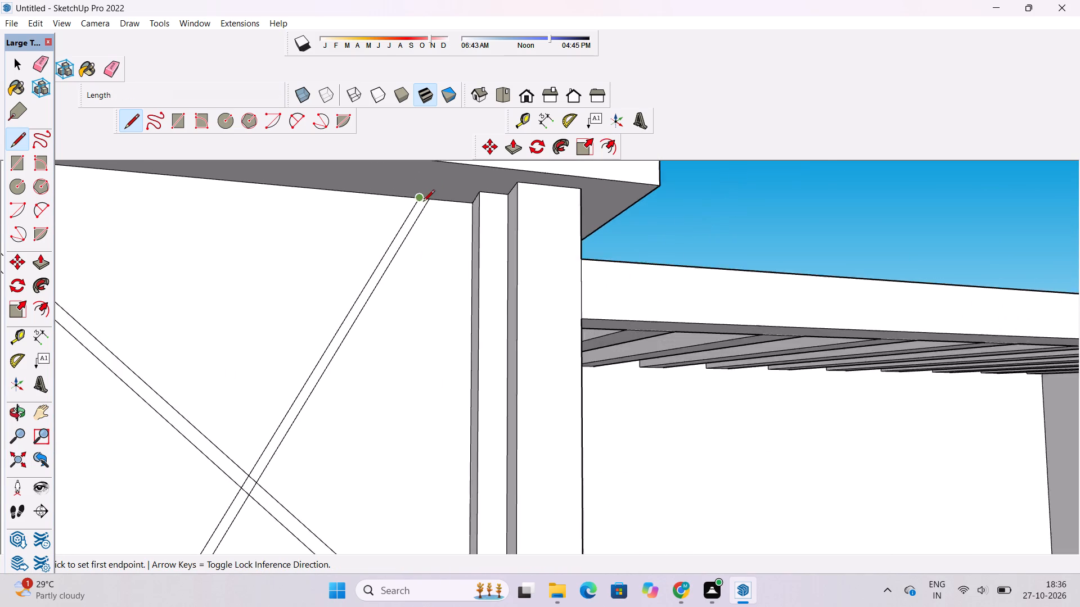
scroll(423, 202, down, 12)
scroll(380, 287, down, 5)
Extrude the lowest diagonal band on the plain strip outward by 1".
key(o)
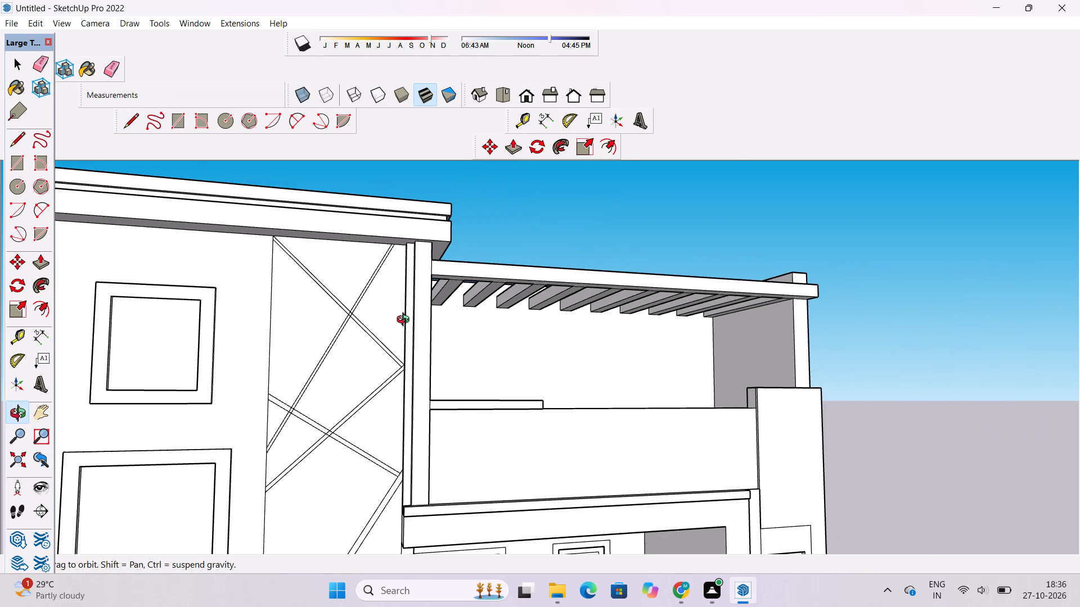
drag(406, 321, 406, 342)
shift+drag(401, 365, 409, 278)
drag(411, 289, 374, 313)
scroll(371, 314, down, 3)
shift+drag(358, 399, 397, 328)
drag(407, 355, 401, 375)
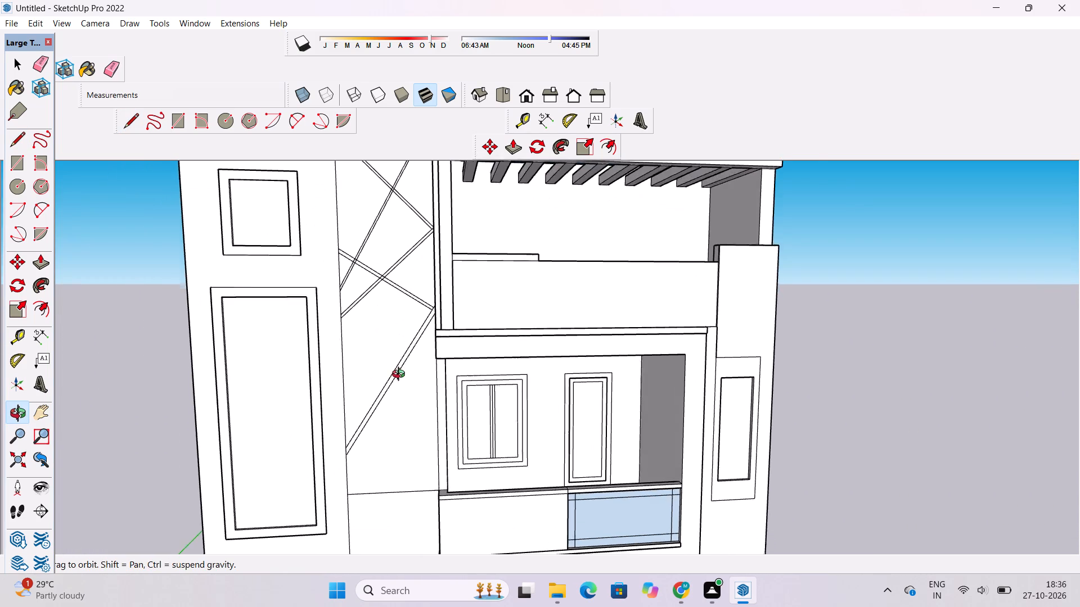
drag(401, 375, 399, 380)
shift+drag(399, 357, 408, 337)
scroll(410, 336, up, 2)
drag(411, 336, 442, 338)
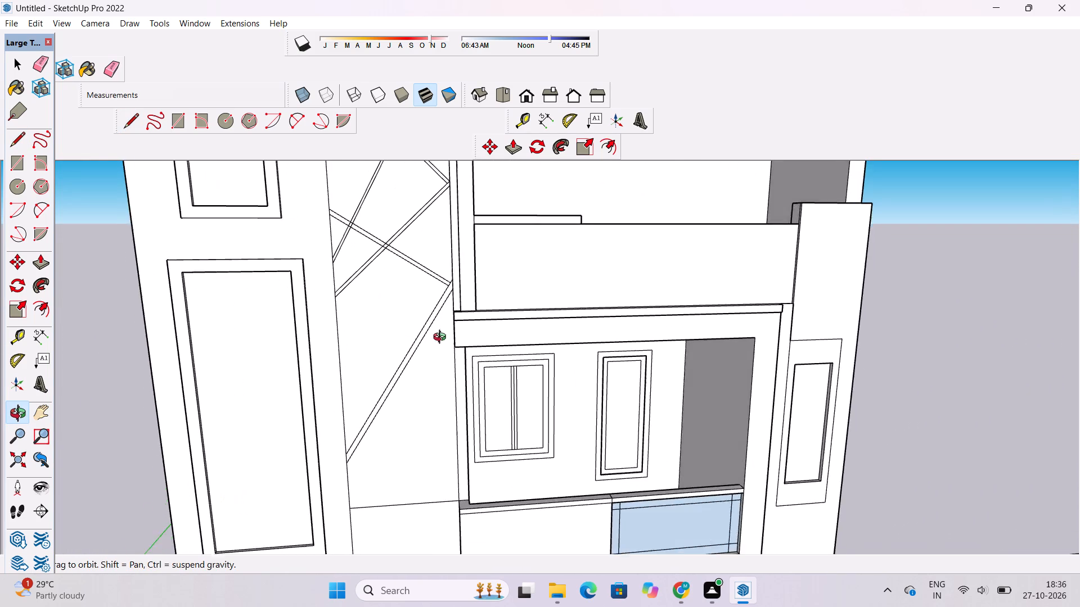
drag(442, 338, 482, 343)
scroll(443, 369, up, 2)
double_click(443, 374)
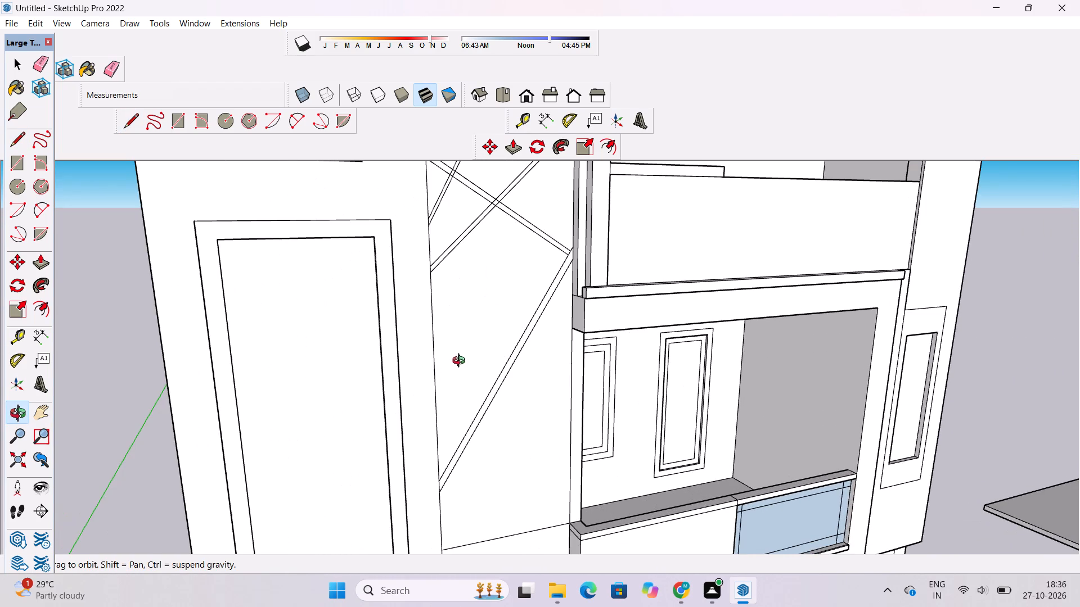
key(p)
scroll(475, 388, down, 4)
scroll(465, 454, up, 8)
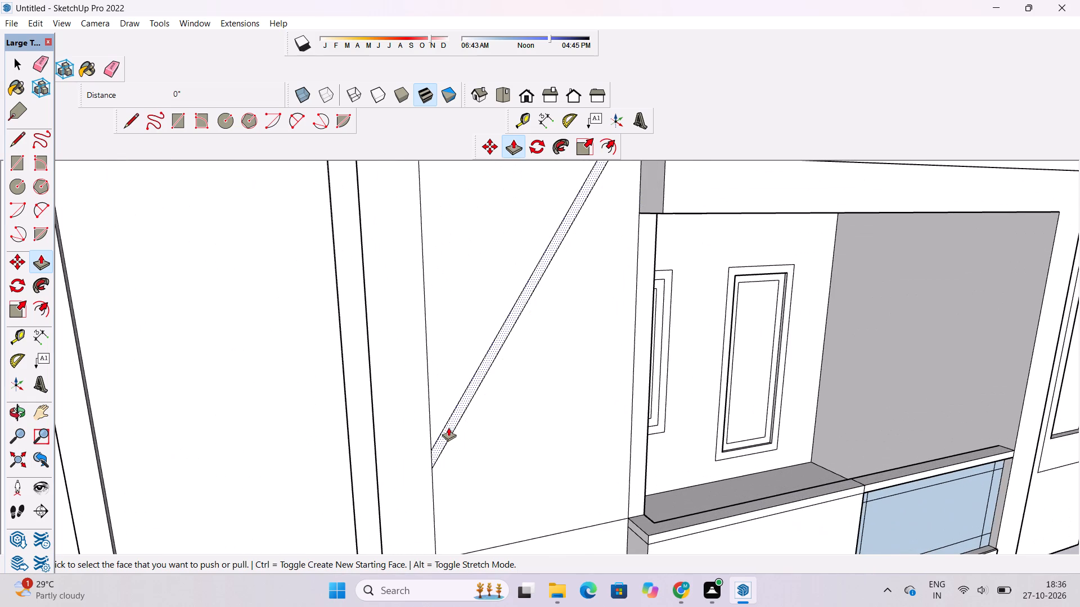
click(448, 427)
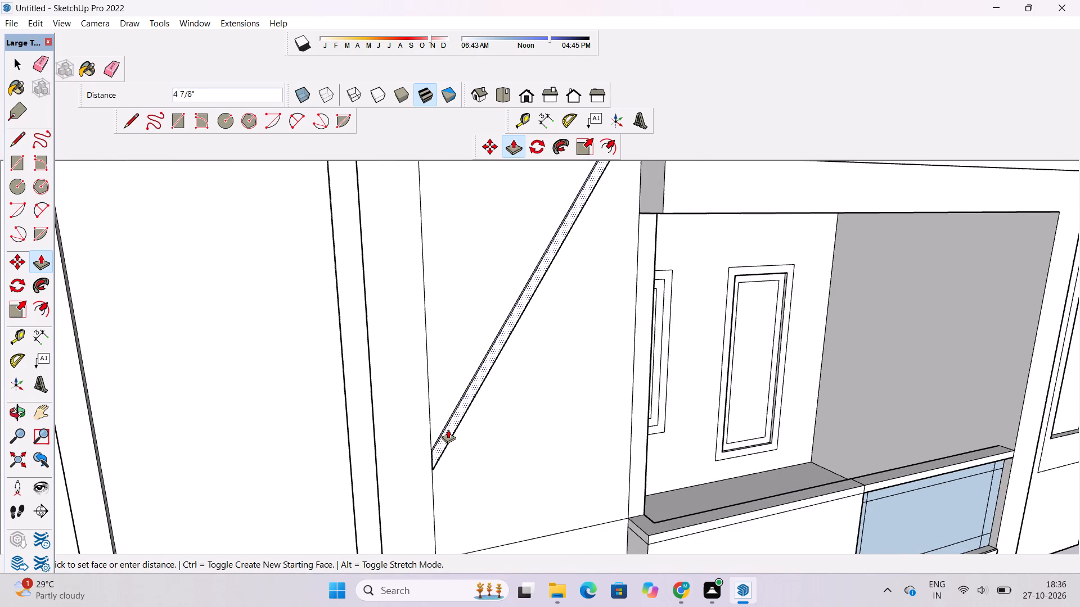
text(1")
key(Return)
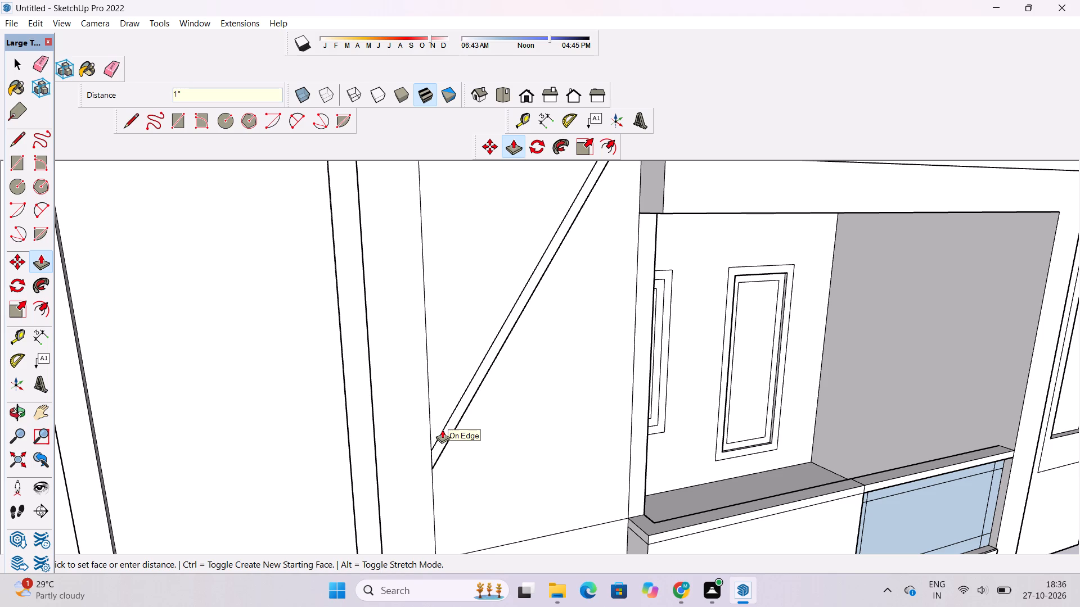
Extrude the lower section of the adjoining diagonal band 1", flush with the raised lowest band.
scroll(459, 541, down, 8)
scroll(555, 294, up, 13)
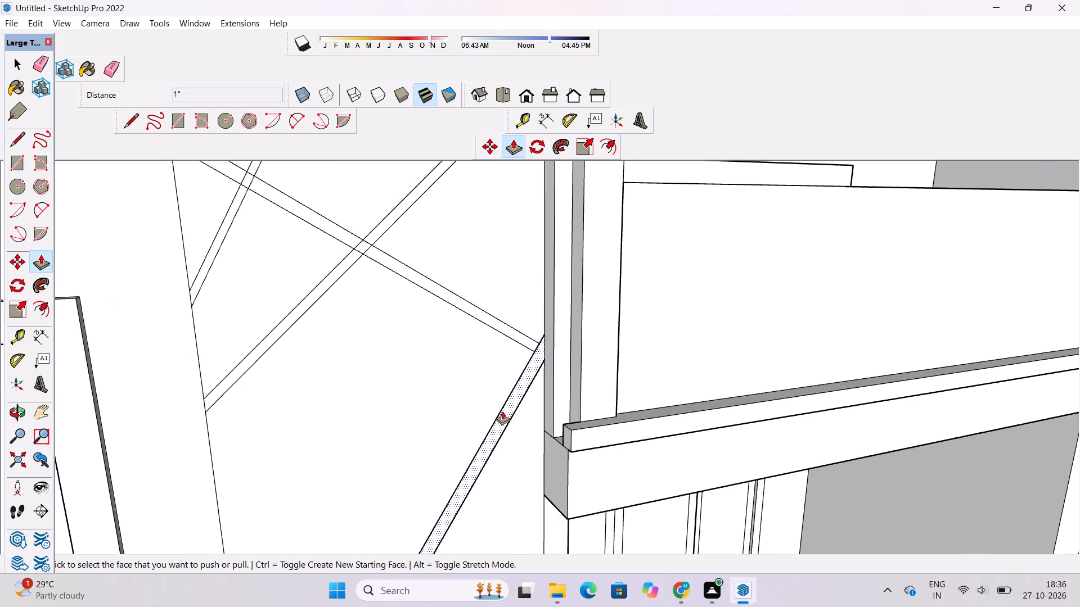
scroll(502, 411, up, 8)
click(601, 243)
click(607, 266)
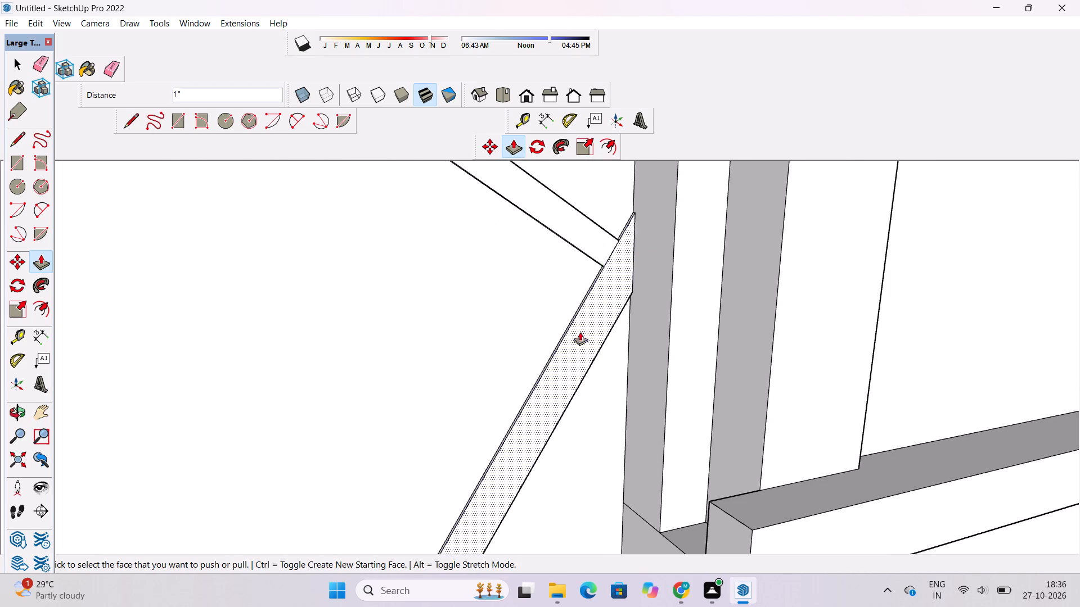
Erase the dividing lines inside the crossing of the lower descending band and the rising band that ends at the inner pillar.
scroll(555, 400, down, 15)
scroll(439, 294, up, 13)
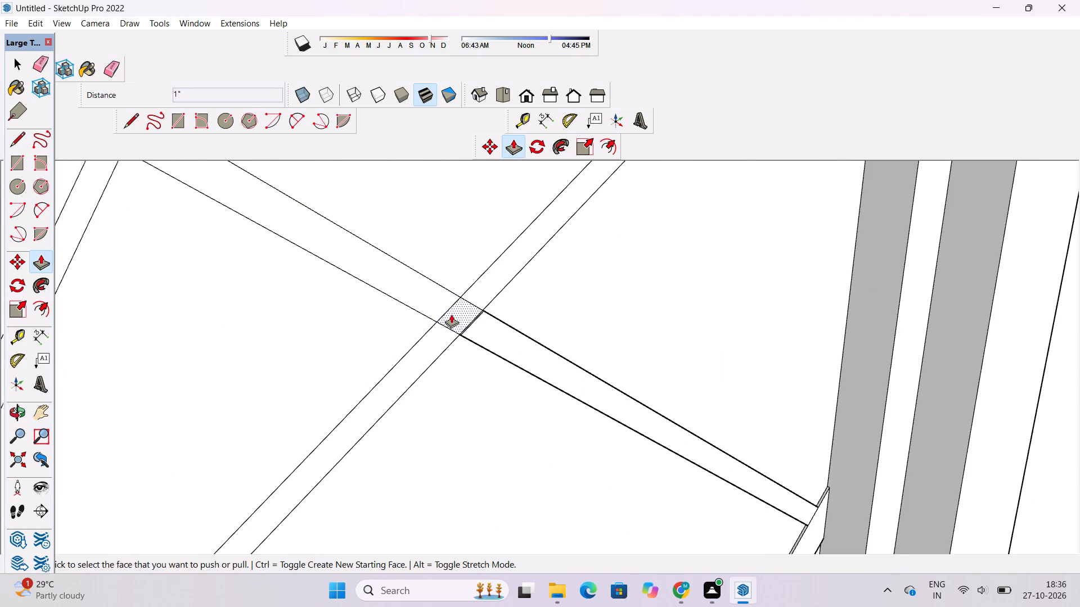
scroll(453, 316, up, 4)
key(e)
drag(443, 302, 448, 310)
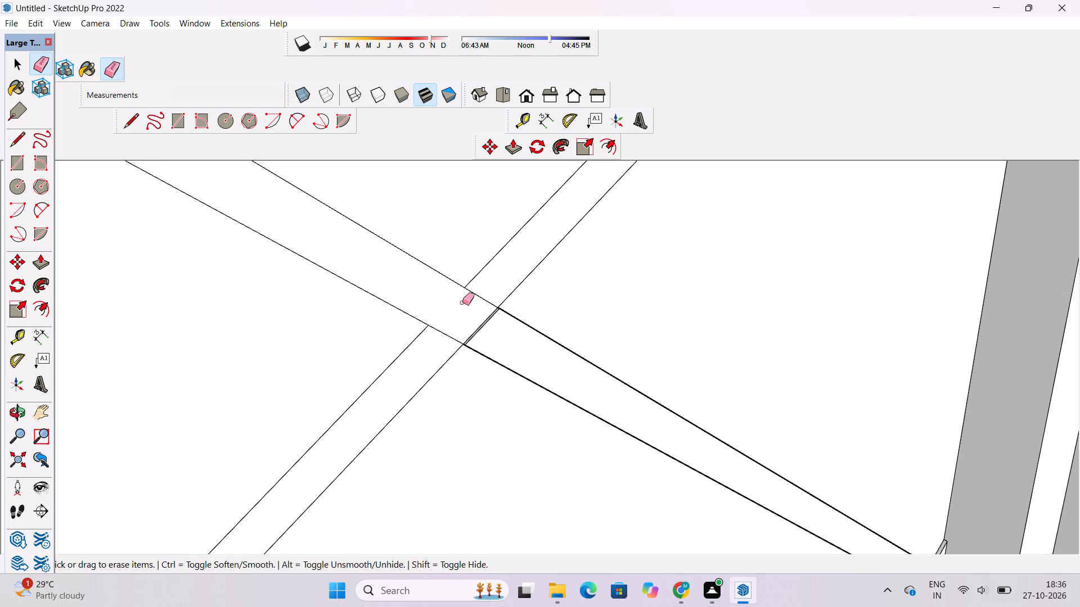
drag(478, 292, 440, 339)
Extrude the merged rising band and adjoining descending band section 1", flush with the raised lower section.
key(p)
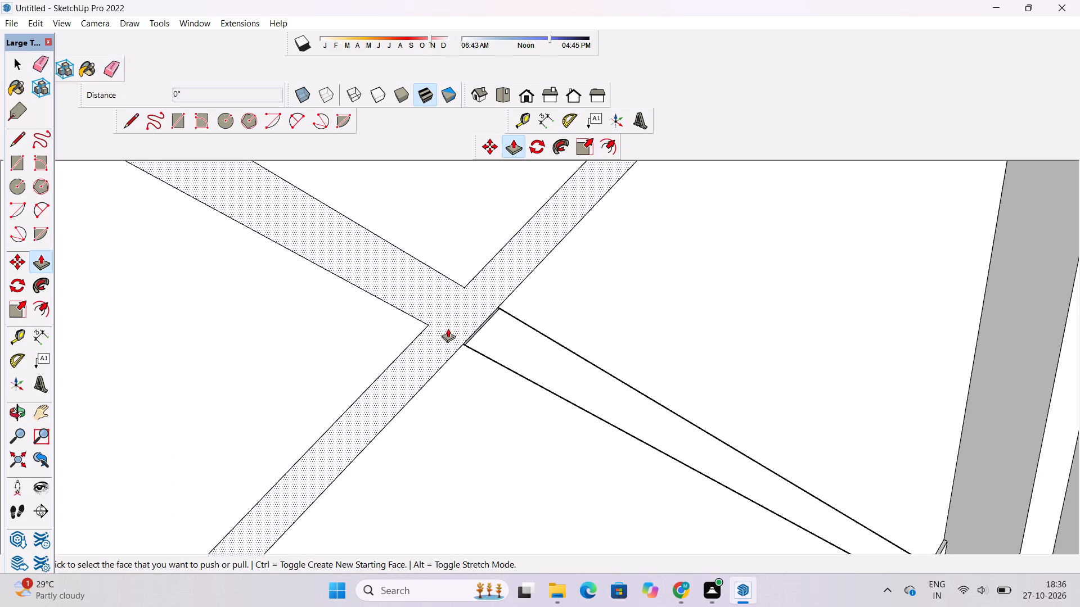
click(454, 316)
click(473, 331)
Erase the dividing lines inside the crossing of the lower descending band and the steep diagonal band.
scroll(497, 369, down, 10)
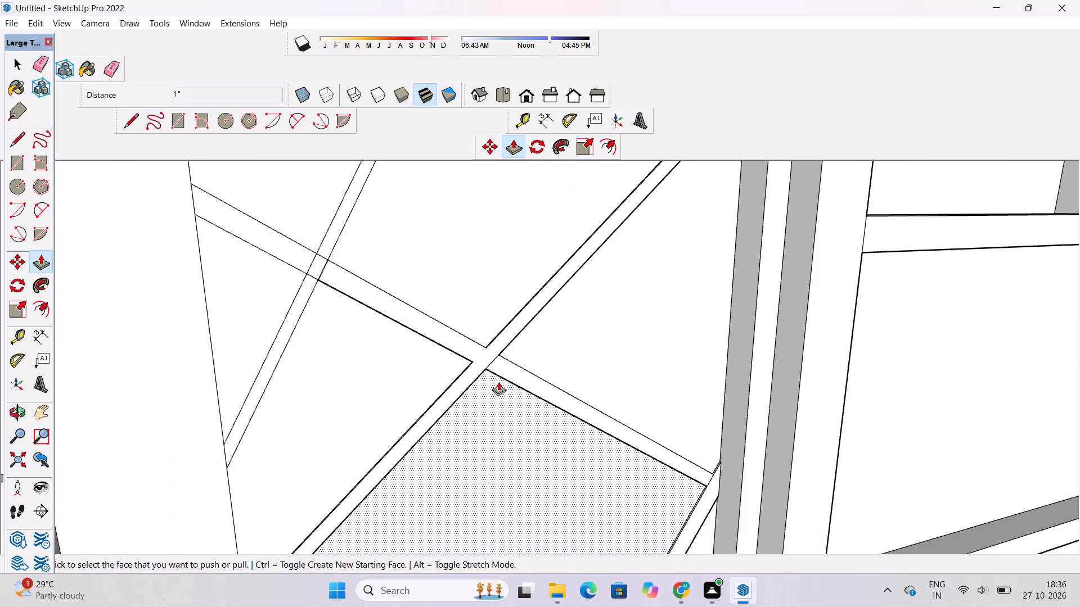
scroll(498, 382, down, 1)
key(e)
scroll(341, 290, up, 11)
drag(321, 251, 321, 254)
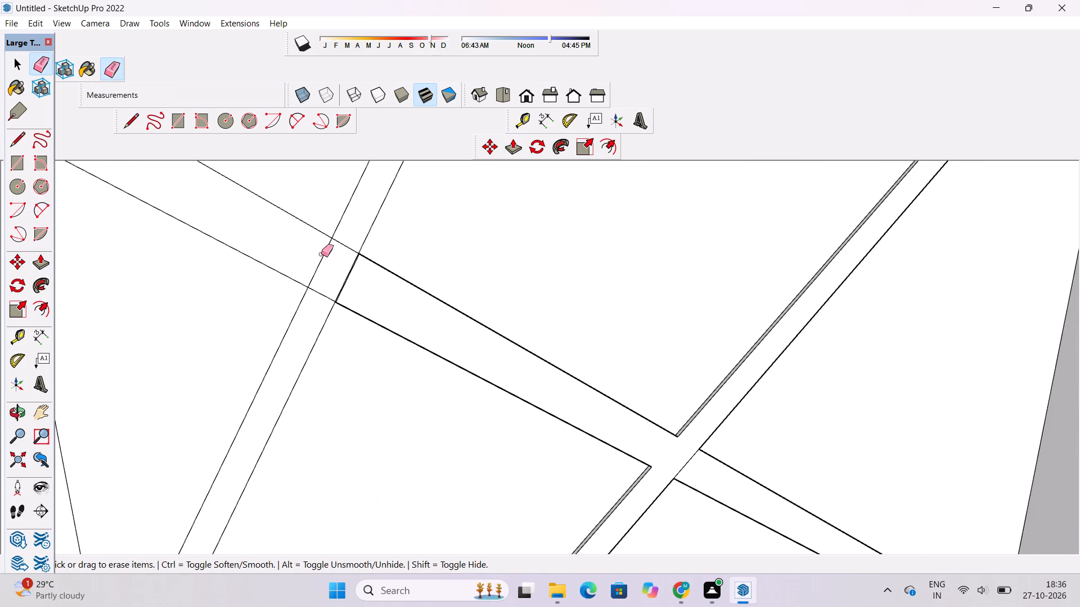
drag(321, 254, 325, 264)
drag(359, 232, 315, 315)
Erase the dividing lines inside the uppermost crossing, where the steep band meets the upper descending band.
scroll(471, 347, down, 10)
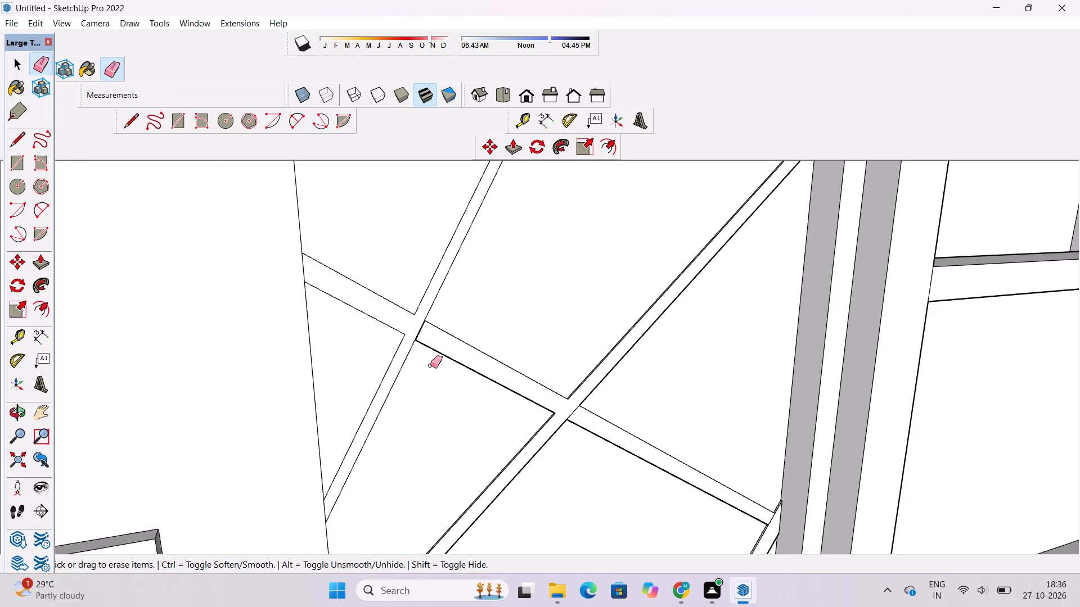
scroll(430, 365, down, 9)
scroll(424, 319, down, 4)
scroll(408, 441, down, 3)
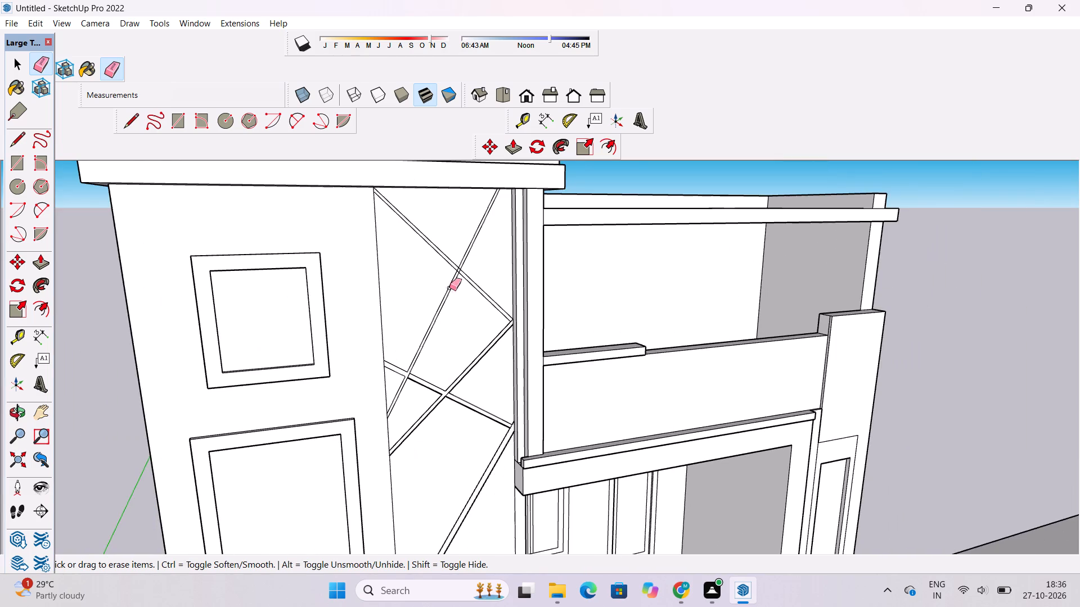
scroll(456, 262, up, 20)
scroll(456, 262, up, 3)
drag(467, 275, 440, 328)
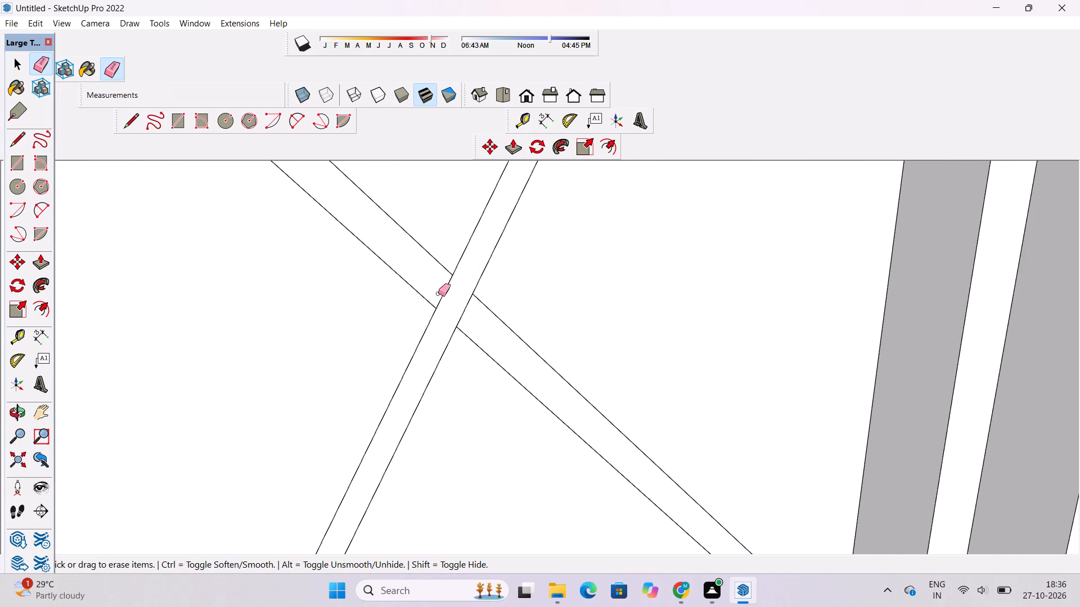
drag(437, 291, 475, 317)
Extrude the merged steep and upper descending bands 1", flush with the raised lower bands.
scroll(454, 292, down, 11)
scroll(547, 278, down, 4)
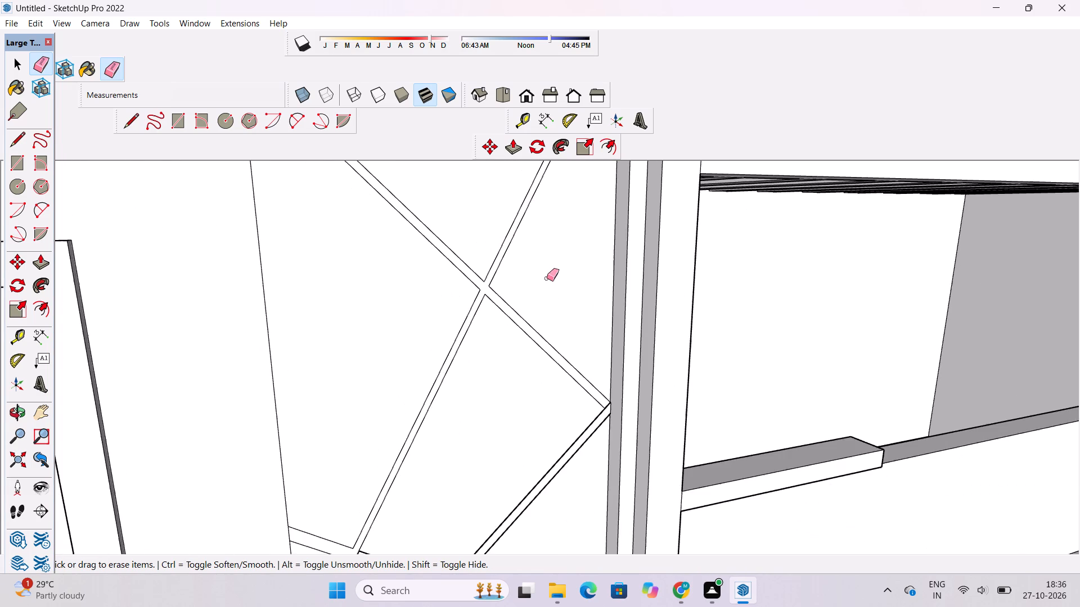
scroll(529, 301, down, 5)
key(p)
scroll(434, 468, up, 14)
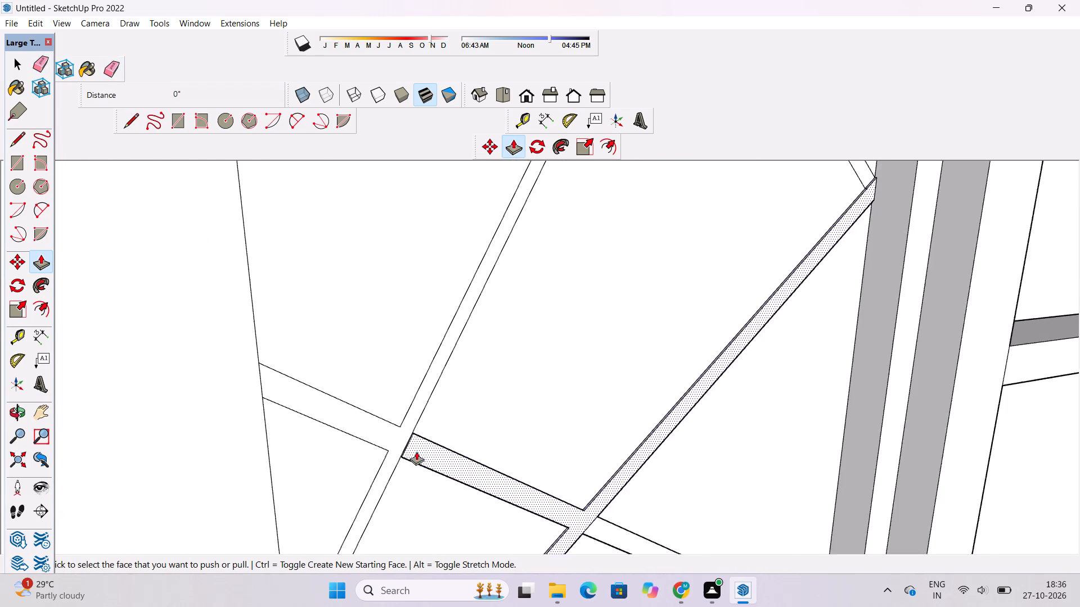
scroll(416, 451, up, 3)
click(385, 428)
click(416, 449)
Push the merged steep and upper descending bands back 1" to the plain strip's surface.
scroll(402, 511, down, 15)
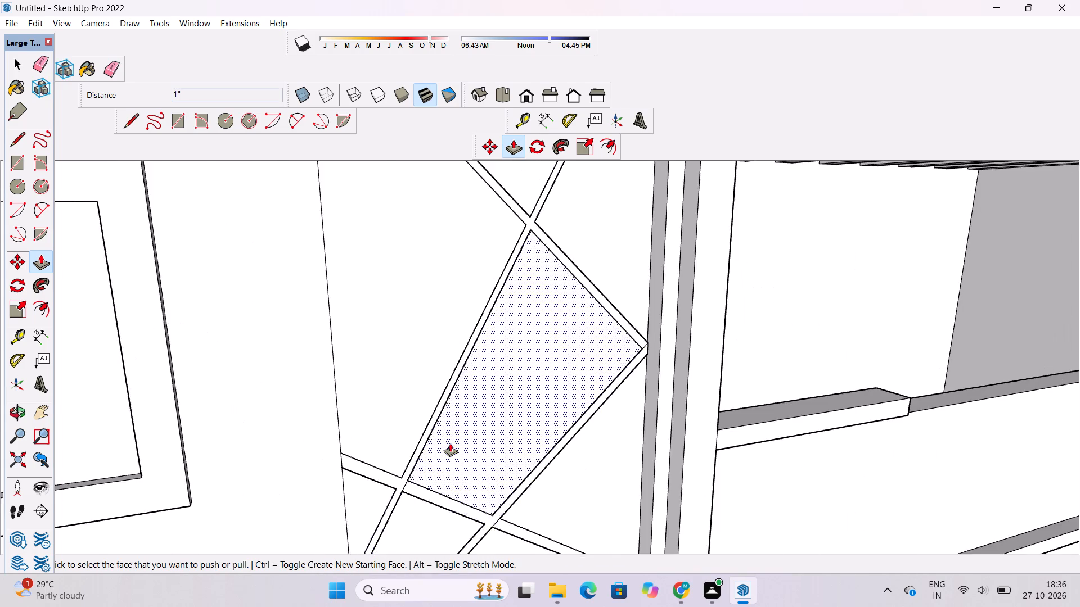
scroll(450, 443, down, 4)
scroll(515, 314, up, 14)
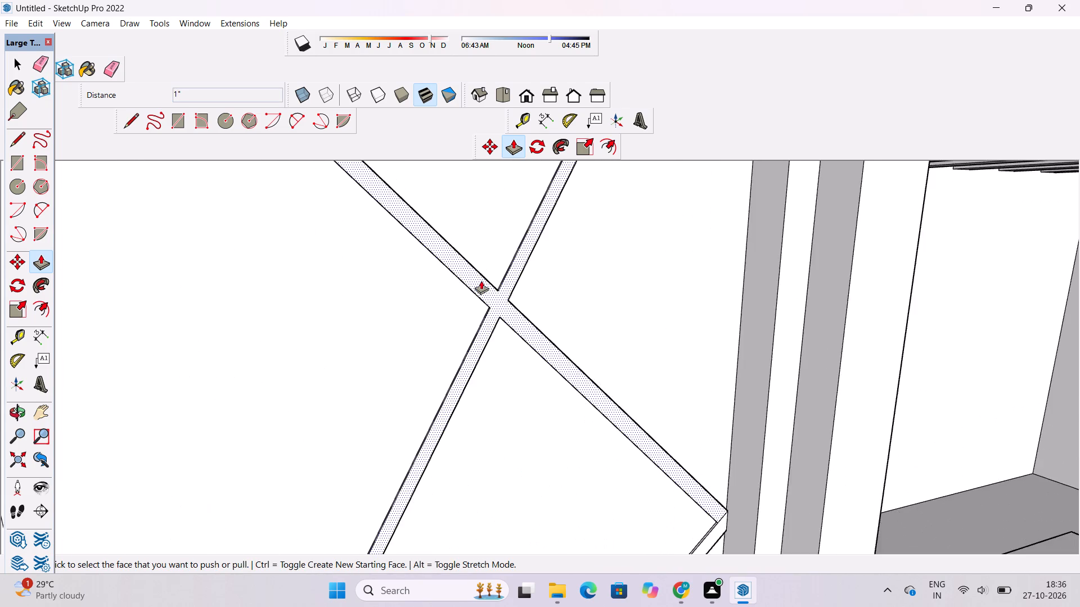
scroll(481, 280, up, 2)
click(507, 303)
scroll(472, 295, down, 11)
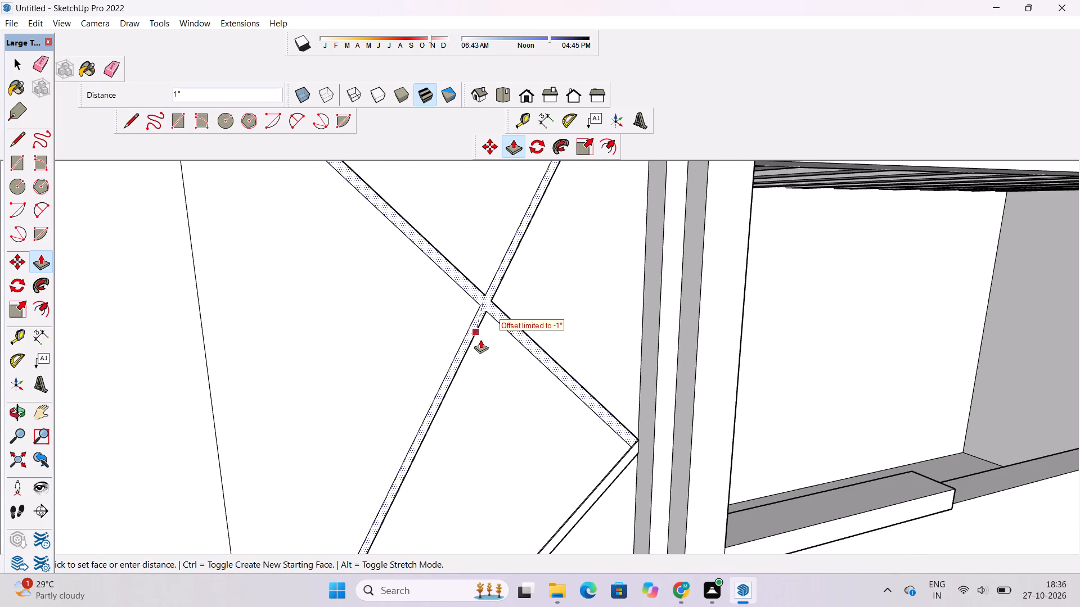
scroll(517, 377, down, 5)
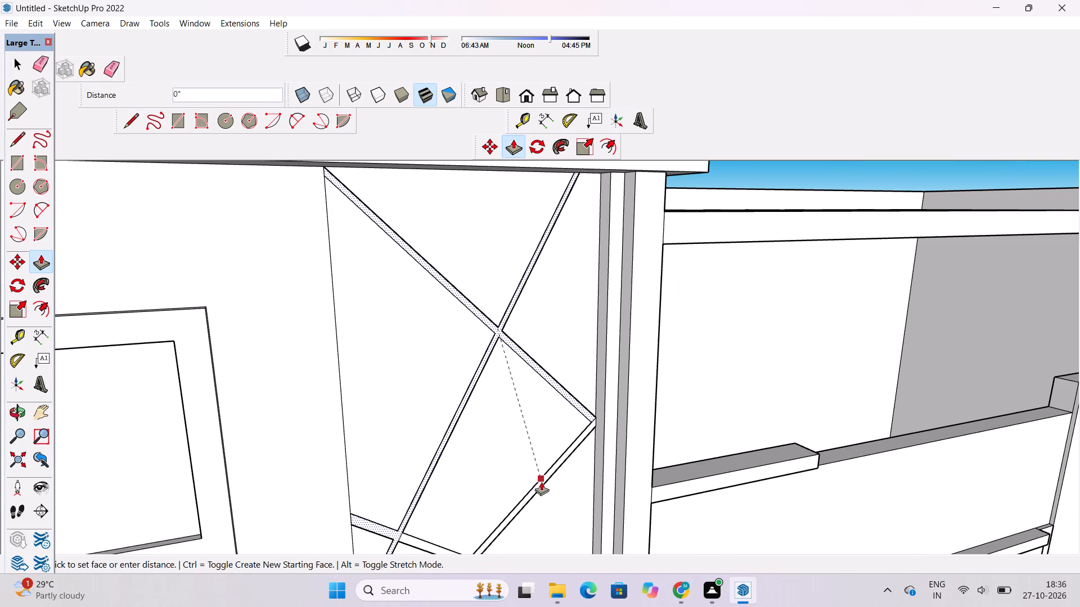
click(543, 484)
Extrude the merged steep and upper descending bands outward 1", flush with the raised band at the pillar.
scroll(526, 422, up, 5)
key(o)
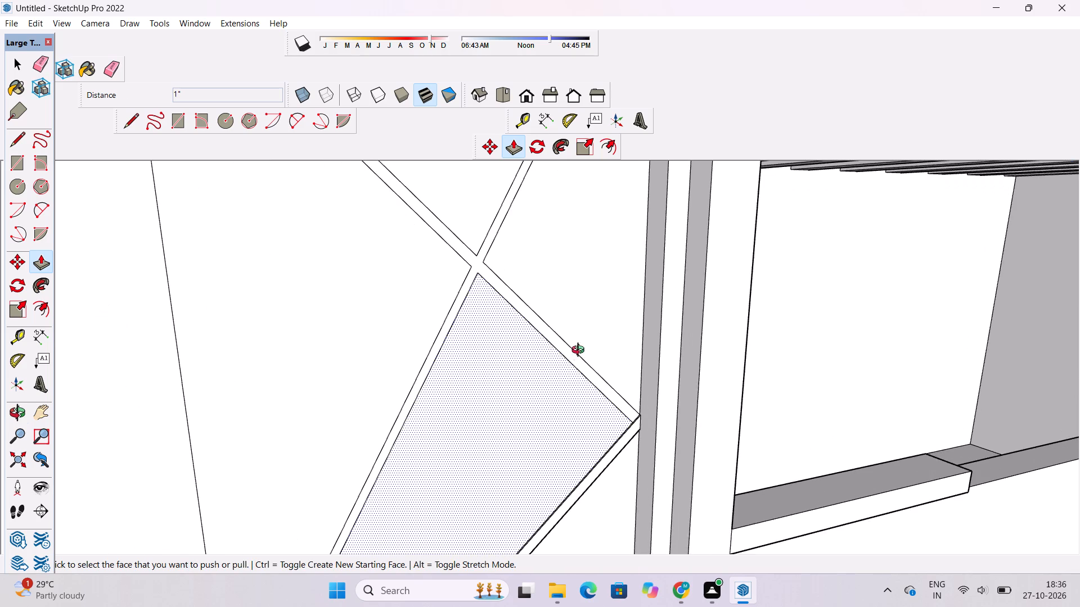
drag(574, 356, 597, 487)
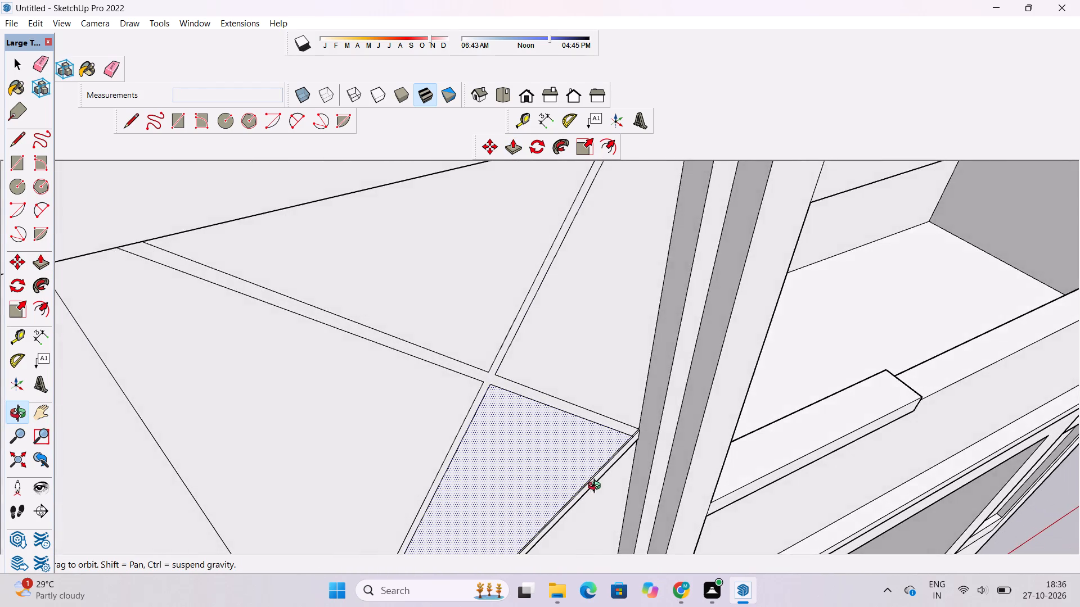
drag(593, 483, 571, 464)
drag(565, 463, 705, 423)
shift+drag(624, 407, 529, 451)
scroll(476, 419, down, 6)
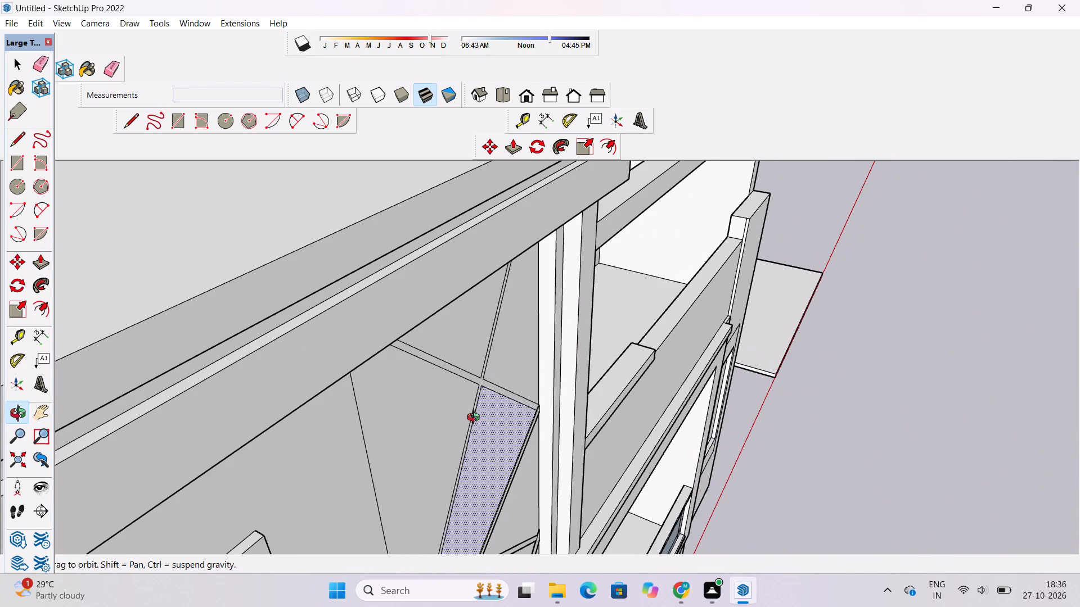
key(space)
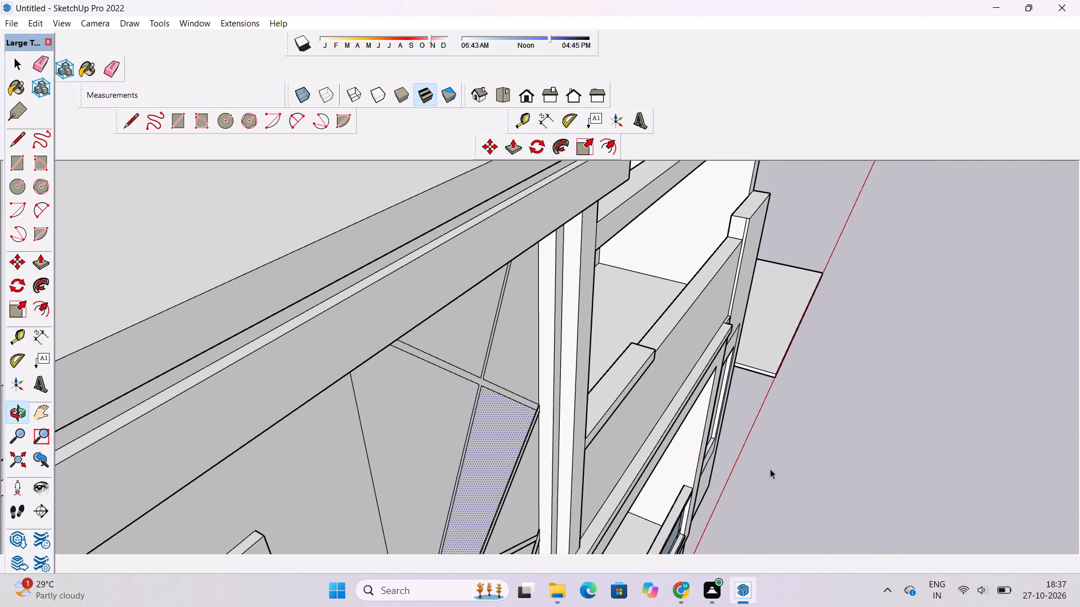
key(p)
scroll(534, 423, up, 11)
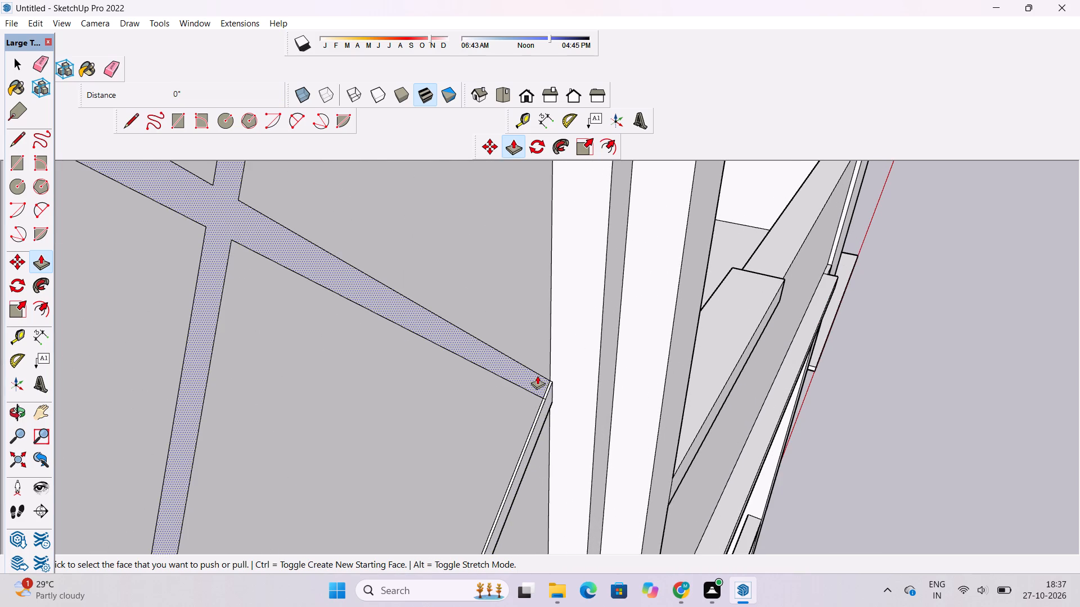
click(534, 379)
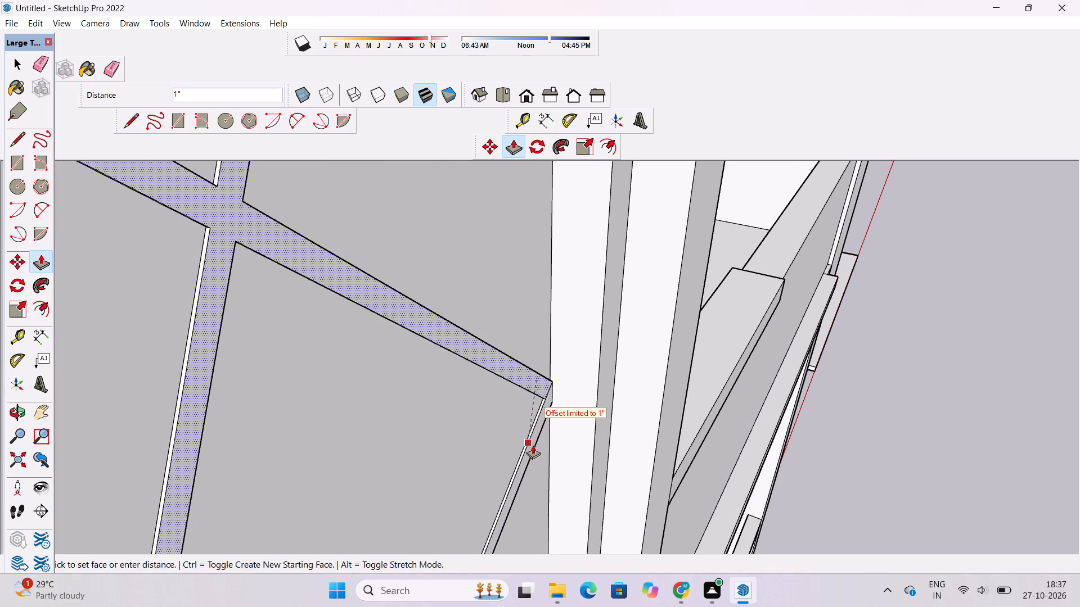
click(532, 445)
Erase the leftover seam on the raised bands where the steep band crosses the lower descending band.
scroll(528, 395, down, 5)
key(space)
scroll(528, 395, down, 5)
key(o)
drag(608, 411, 568, 417)
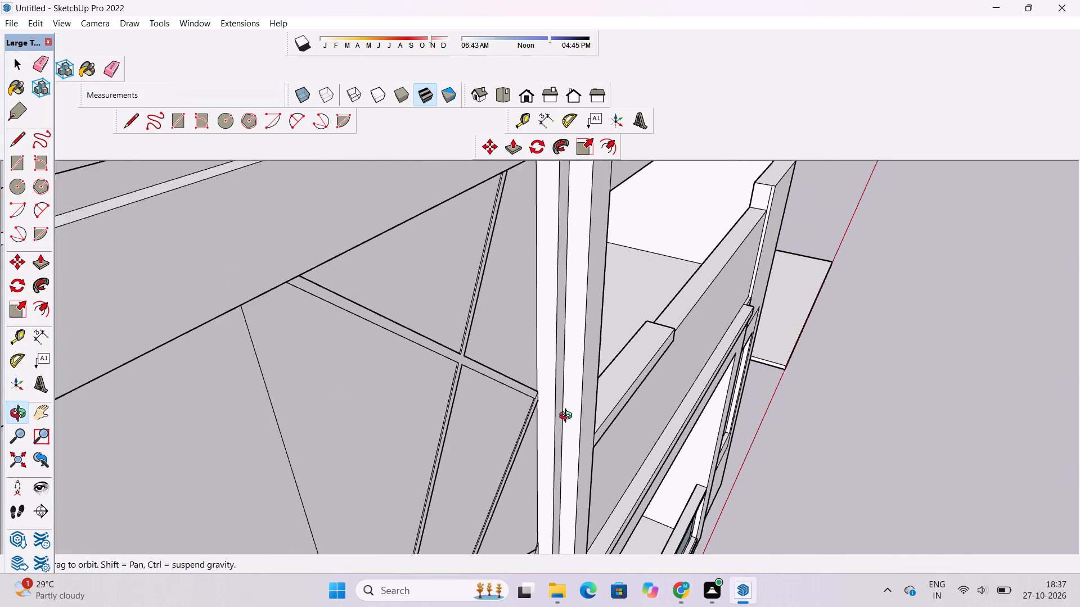
drag(568, 417, 428, 407)
scroll(323, 356, down, 3)
shift+drag(322, 356, 393, 366)
drag(394, 383, 339, 329)
scroll(334, 310, down, 4)
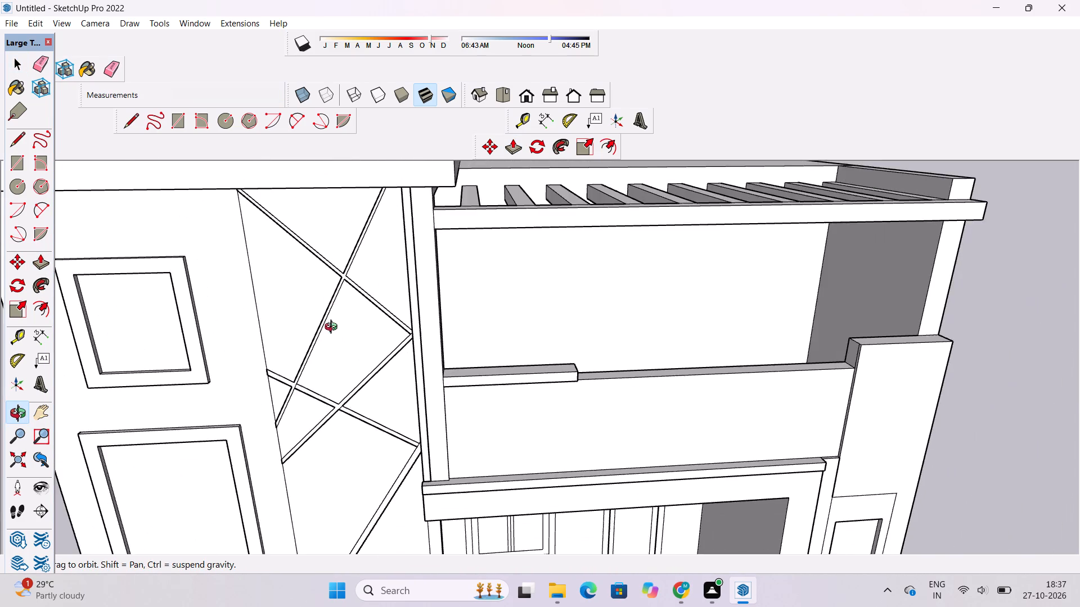
shift+drag(336, 356, 366, 422)
scroll(376, 472, up, 10)
shift+drag(379, 472, 411, 444)
drag(403, 451, 391, 391)
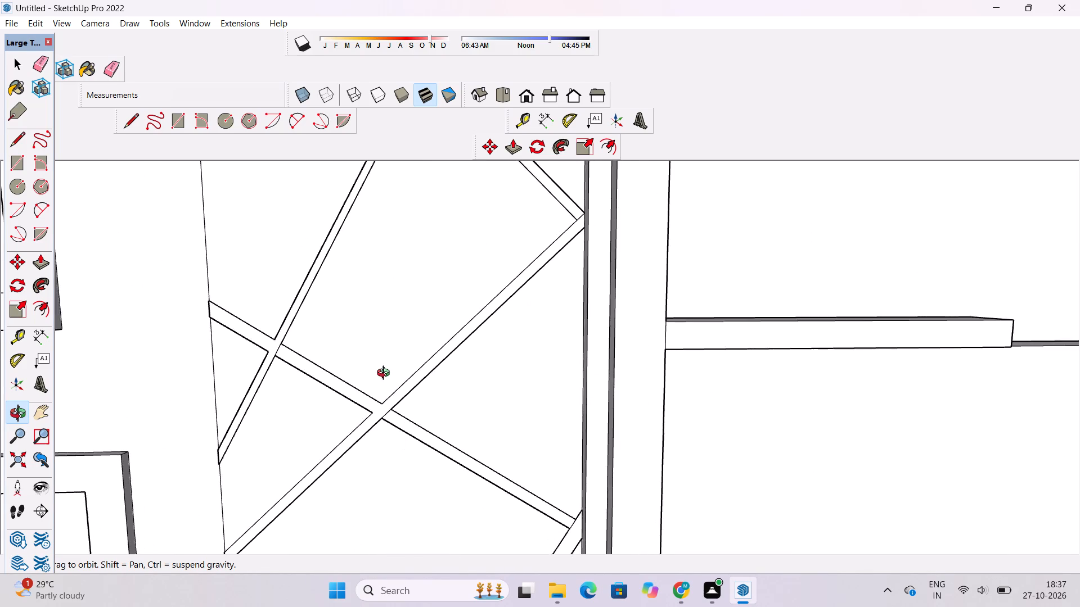
scroll(363, 419, up, 6)
scroll(251, 327, up, 5)
shift+drag(213, 295, 334, 352)
scroll(304, 345, up, 5)
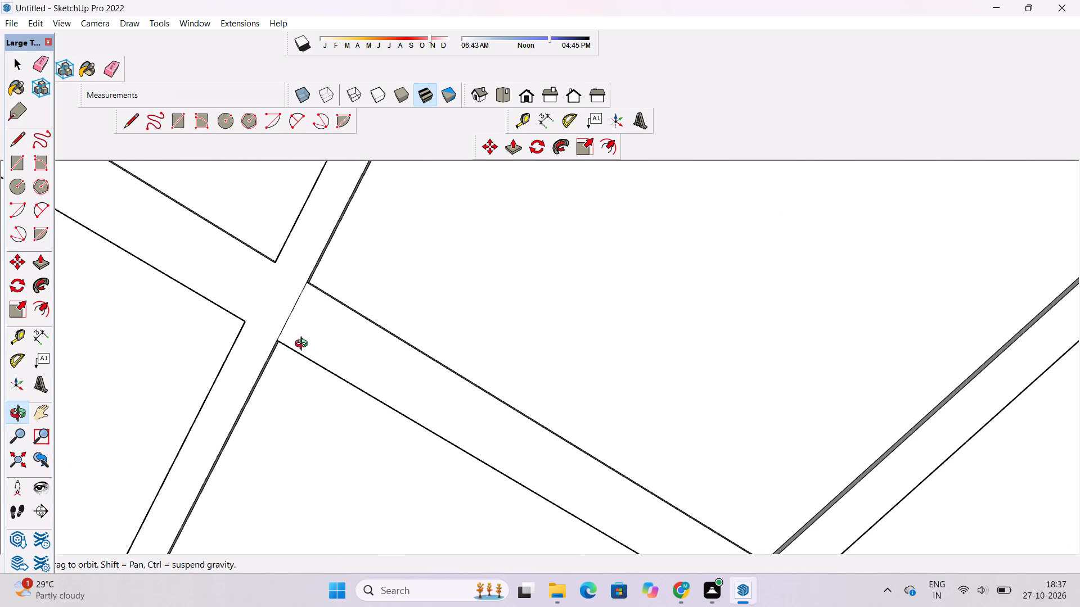
key(e)
click(296, 306)
Erase the leftover seams at the lower descending band's crossing with the rising band and at its junction near the pillar.
scroll(301, 298, down, 6)
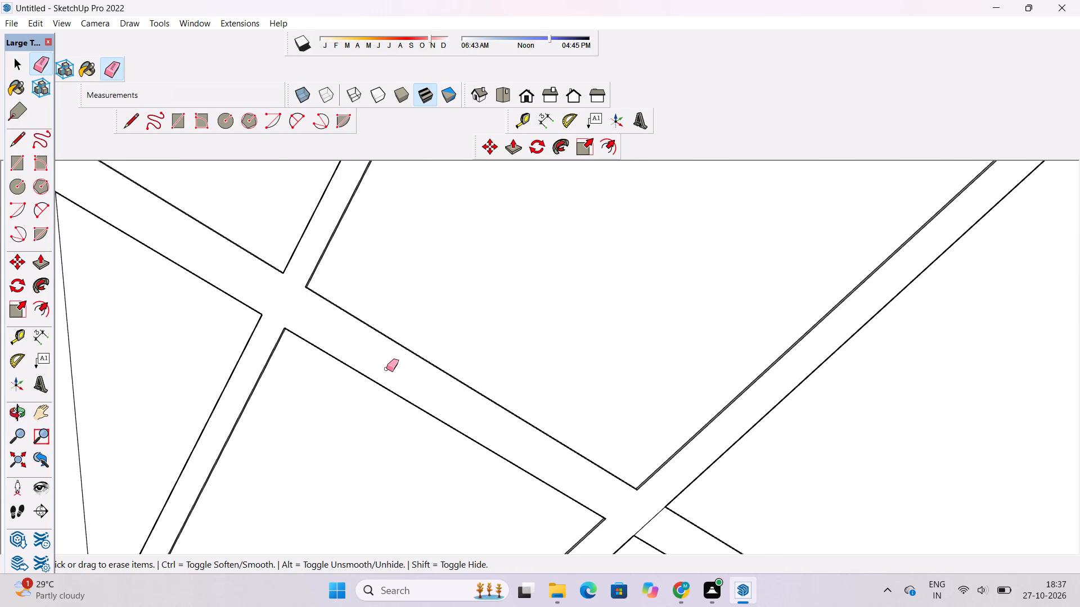
scroll(287, 224, down, 7)
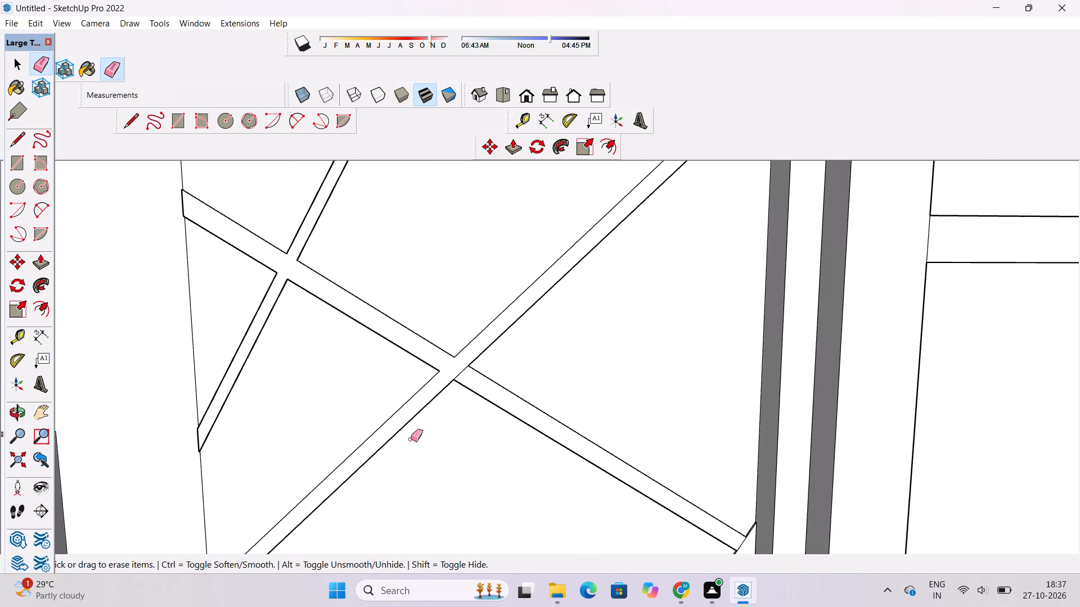
scroll(409, 370, up, 9)
drag(484, 348, 487, 376)
scroll(328, 311, down, 2)
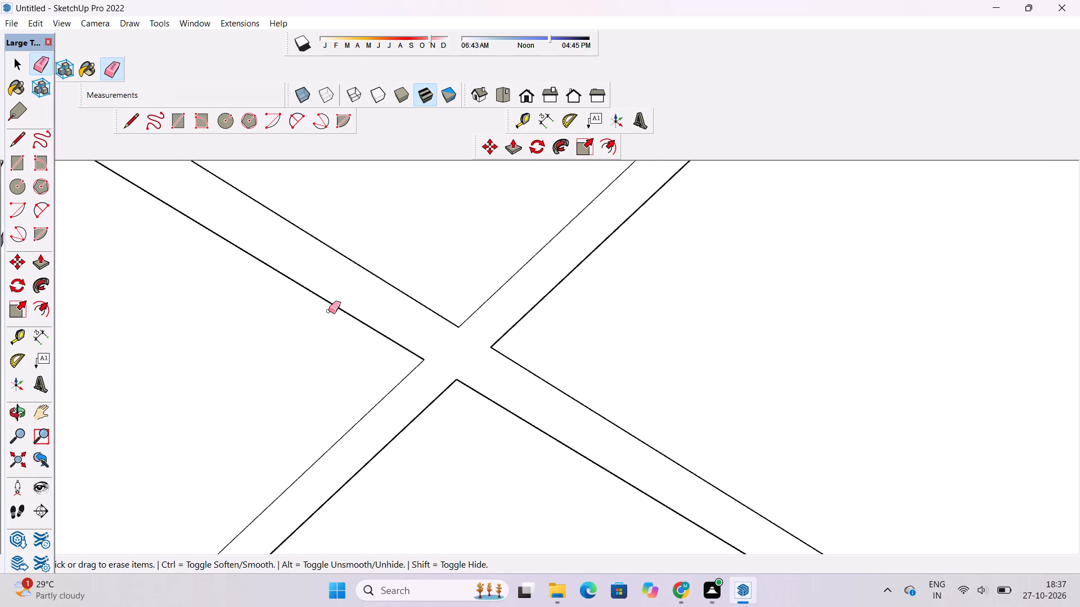
scroll(328, 311, down, 13)
scroll(571, 456, up, 12)
drag(576, 438, 588, 454)
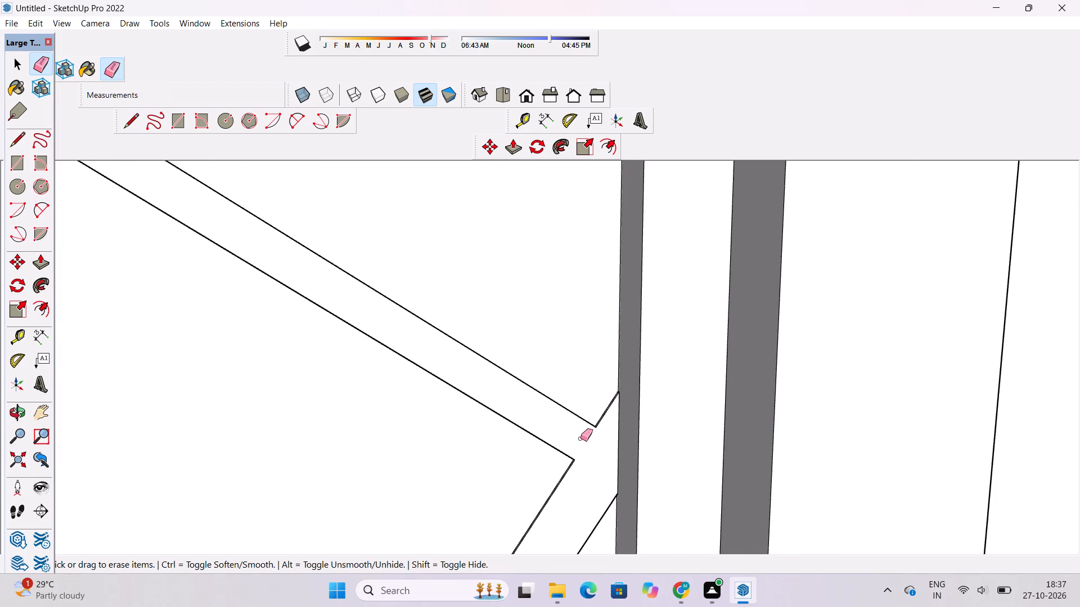
Examine the raised diagonal bands and the whole building facade from several angles.
scroll(577, 433, down, 11)
key(o)
drag(591, 409, 616, 591)
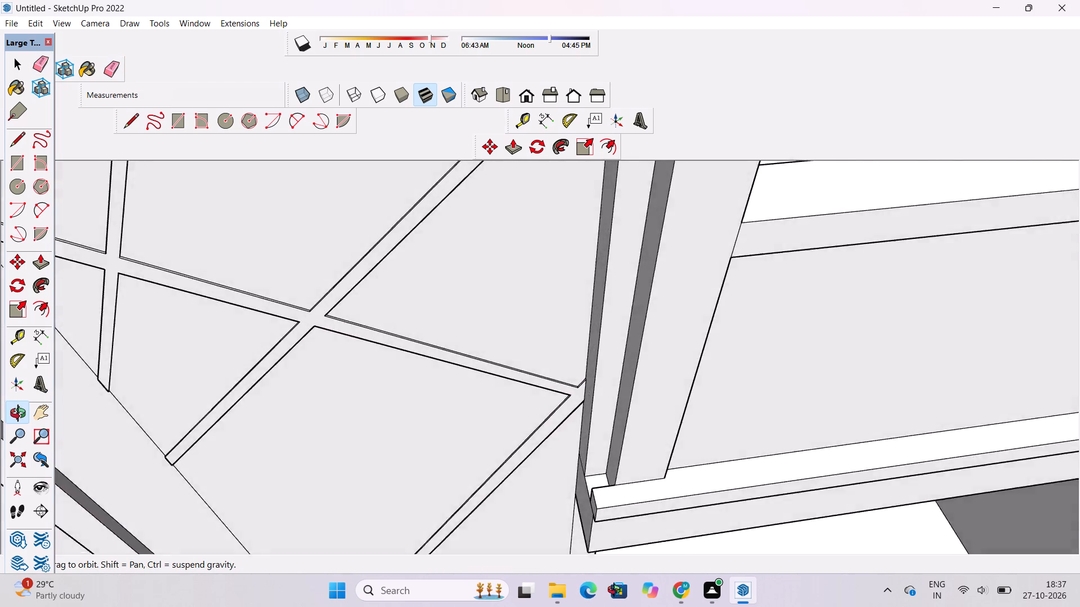
drag(616, 591, 623, 538)
scroll(455, 486, down, 5)
shift+drag(411, 487, 499, 424)
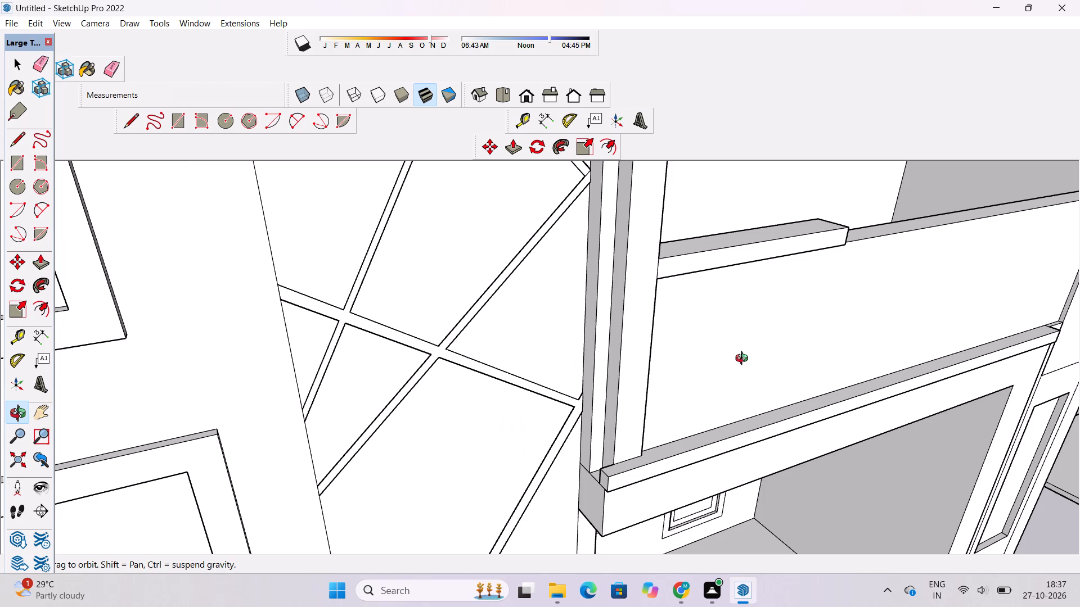
scroll(664, 345, down, 6)
shift+drag(678, 392, 634, 297)
scroll(616, 324, down, 7)
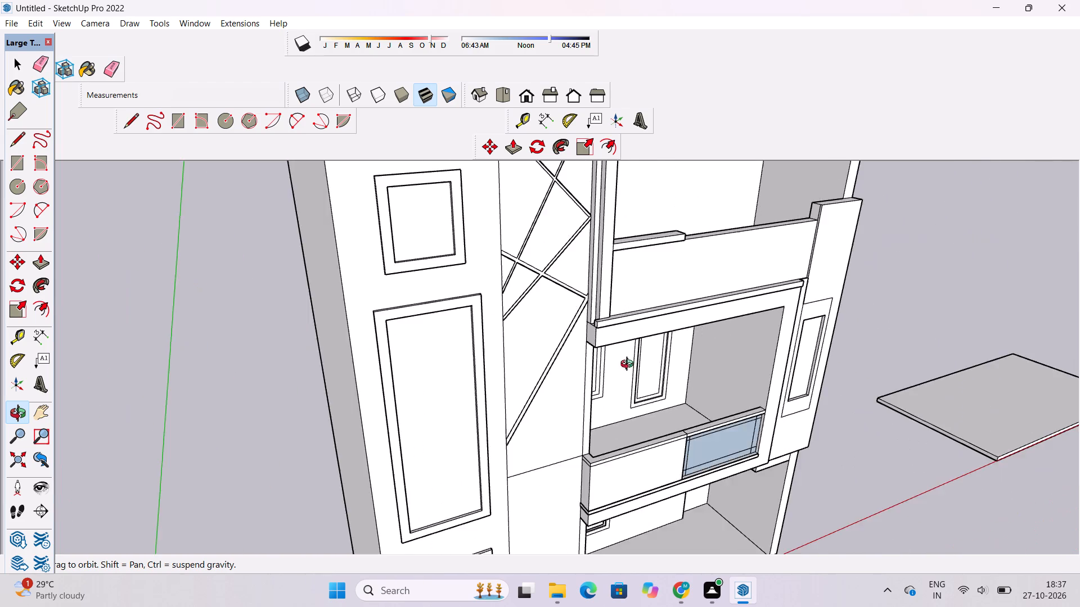
drag(658, 399, 324, 361)
scroll(322, 346, down, 6)
drag(367, 354, 619, 308)
scroll(443, 312, down, 2)
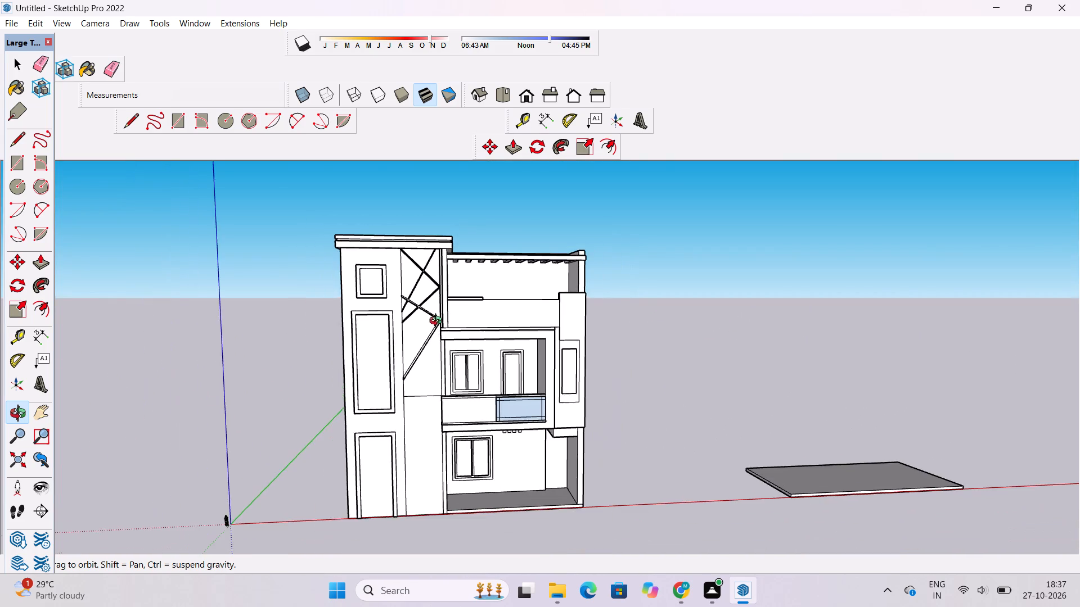
scroll(438, 322, down, 1)
shift+drag(436, 328, 466, 282)
drag(467, 283, 481, 354)
scroll(459, 312, up, 2)
shift+drag(458, 312, 515, 364)
drag(515, 364, 514, 346)
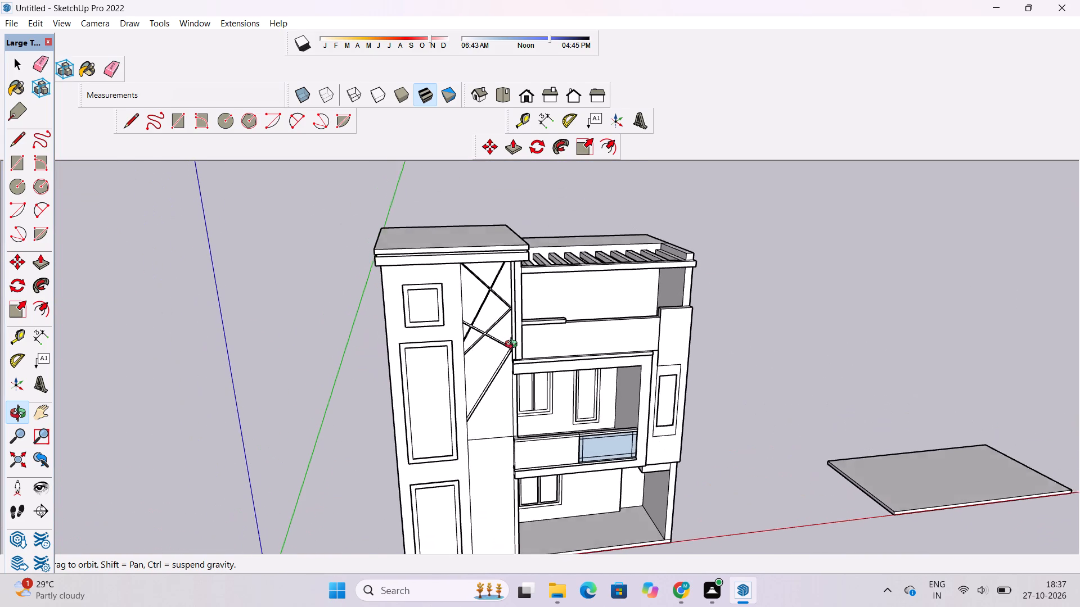
drag(514, 346, 514, 345)
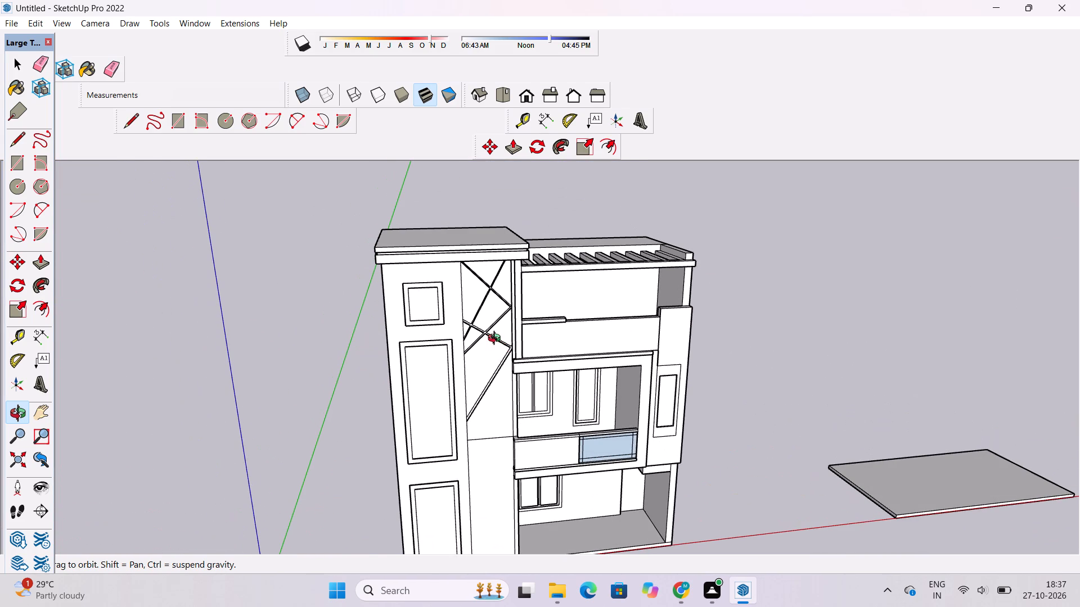
shift+drag(465, 352, 484, 302)
shift+drag(486, 297, 431, 339)
scroll(433, 307, up, 11)
shift+drag(448, 278, 467, 422)
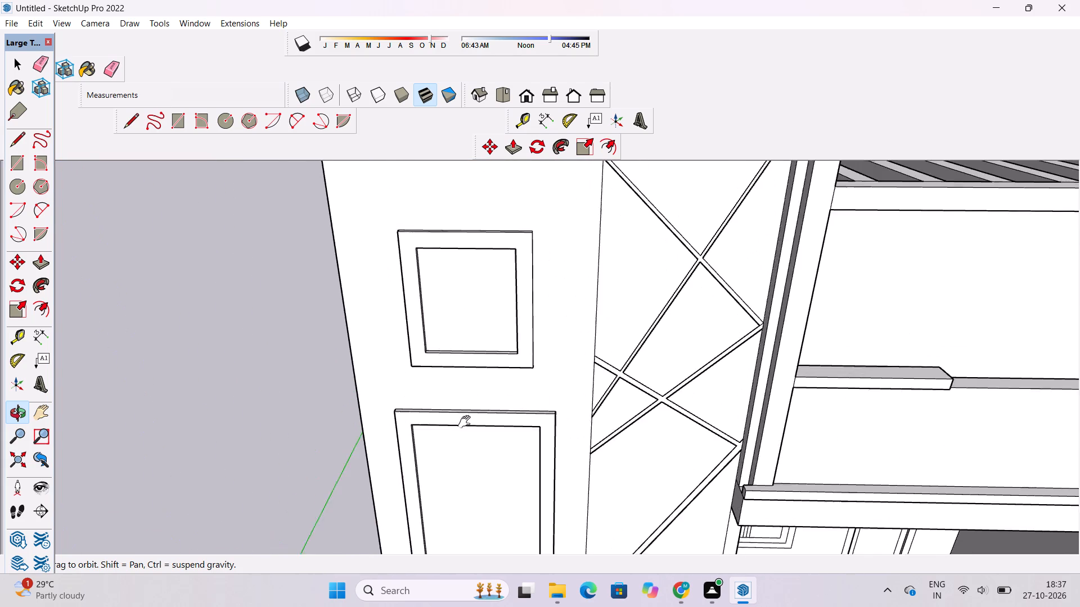
Offset the inner face of the tall block's small uppermost panel inward by 1.5'.
shift+drag(467, 422, 467, 340)
scroll(454, 319, down, 3)
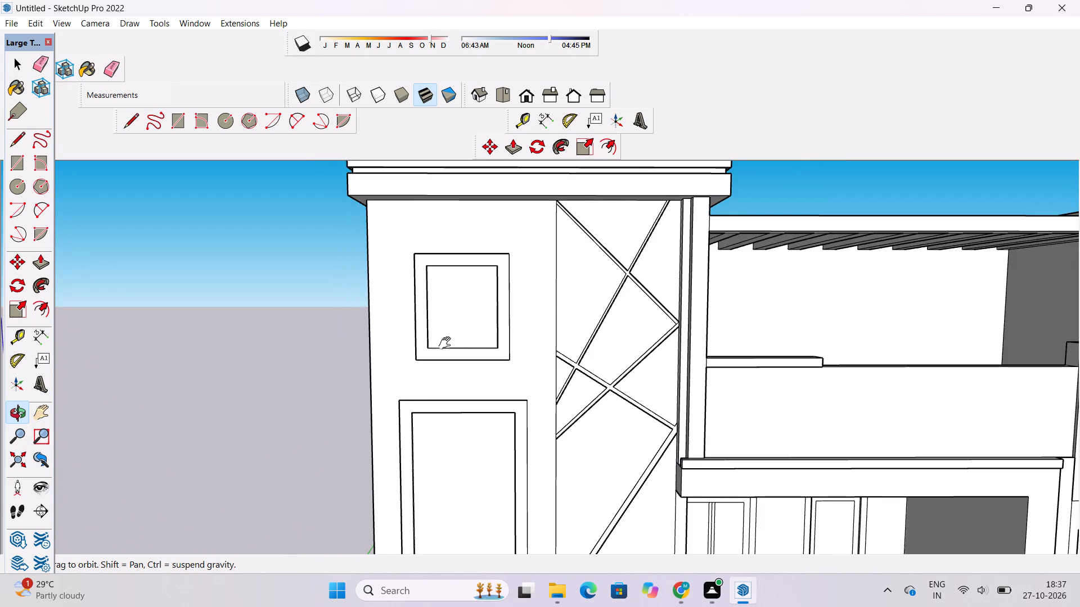
shift+scroll(447, 345, down, 6)
drag(446, 347, 493, 305)
scroll(489, 311, up, 3)
shift+click(489, 313)
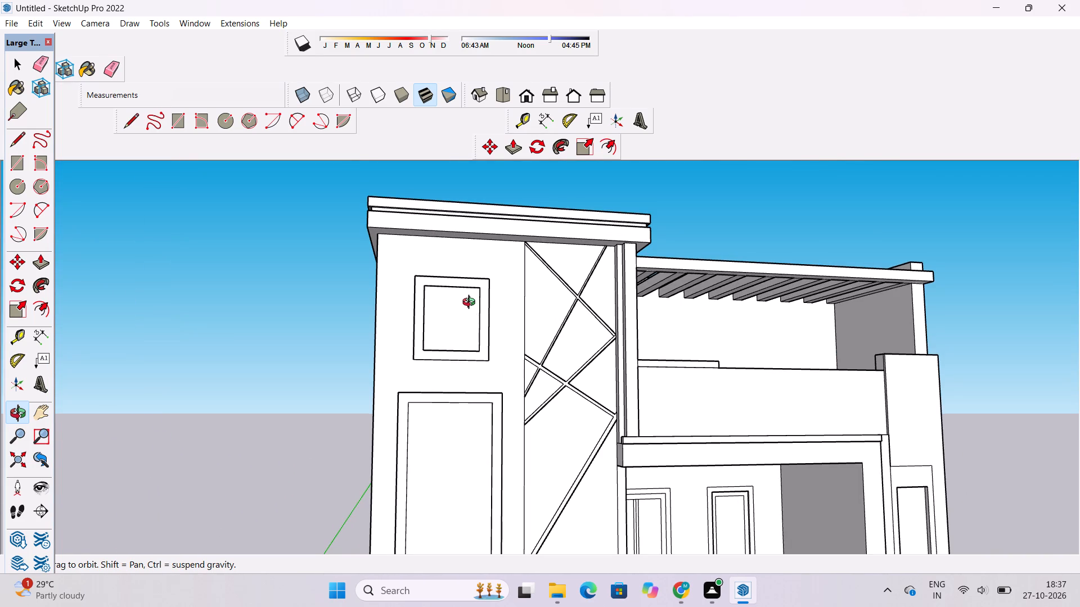
key(o)
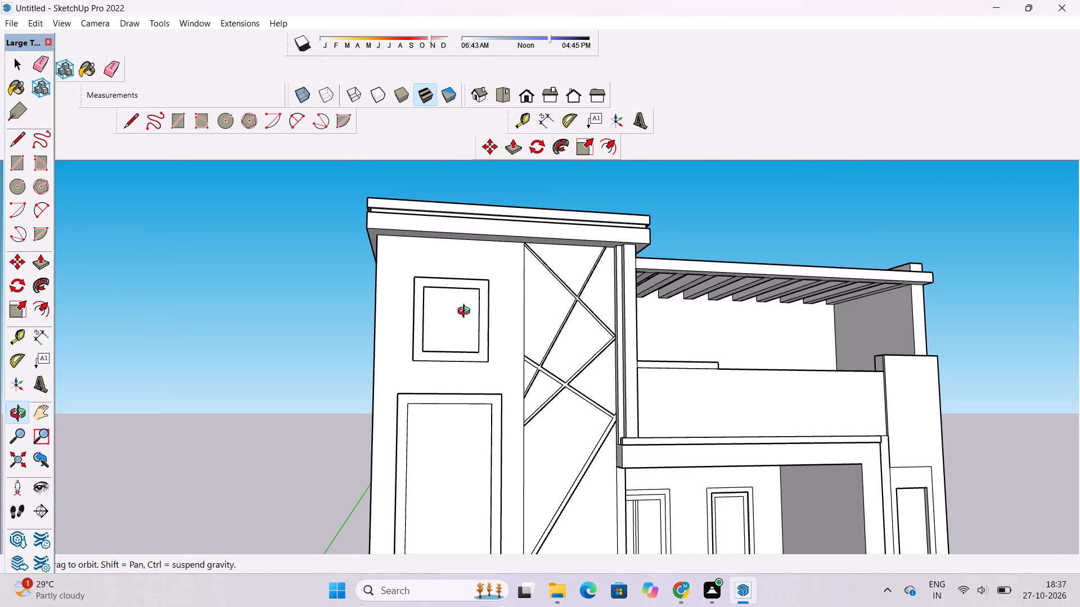
key(f)
scroll(466, 305, up, 15)
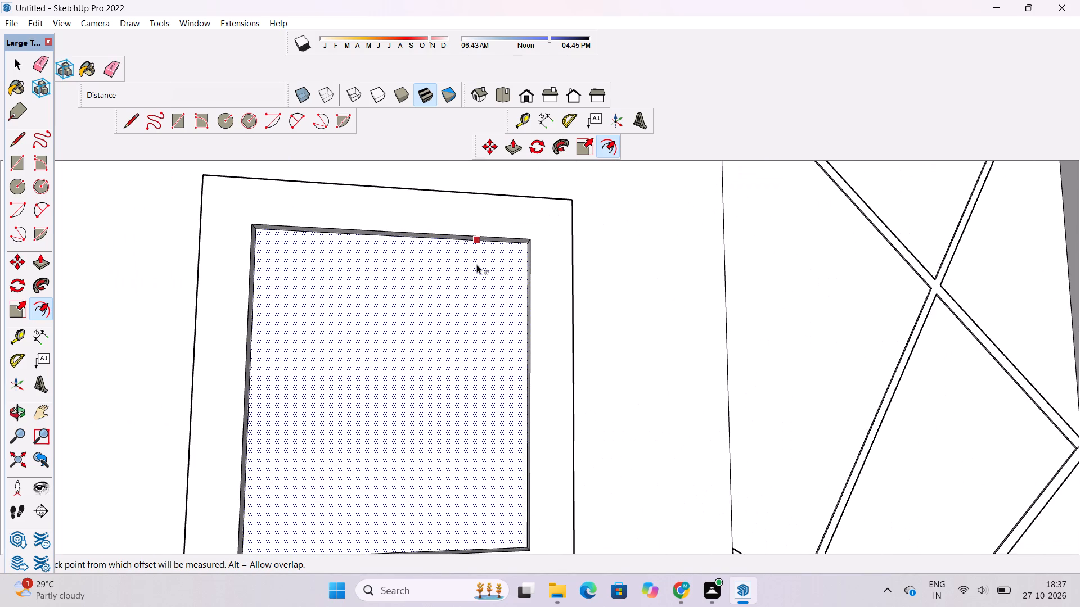
click(476, 264)
scroll(476, 266, down, 6)
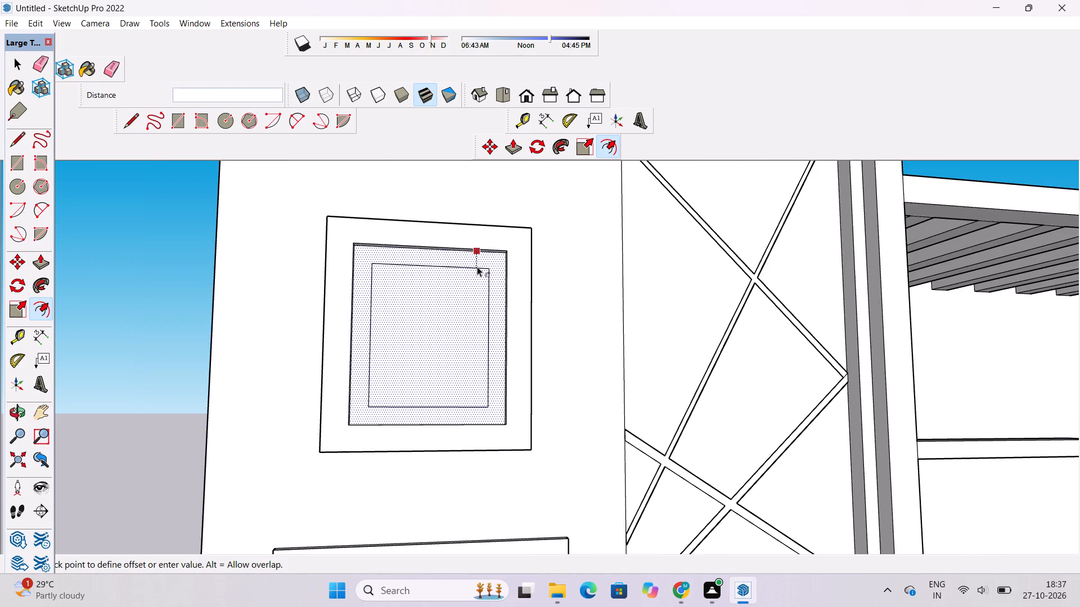
text(1.5')
key(Return)
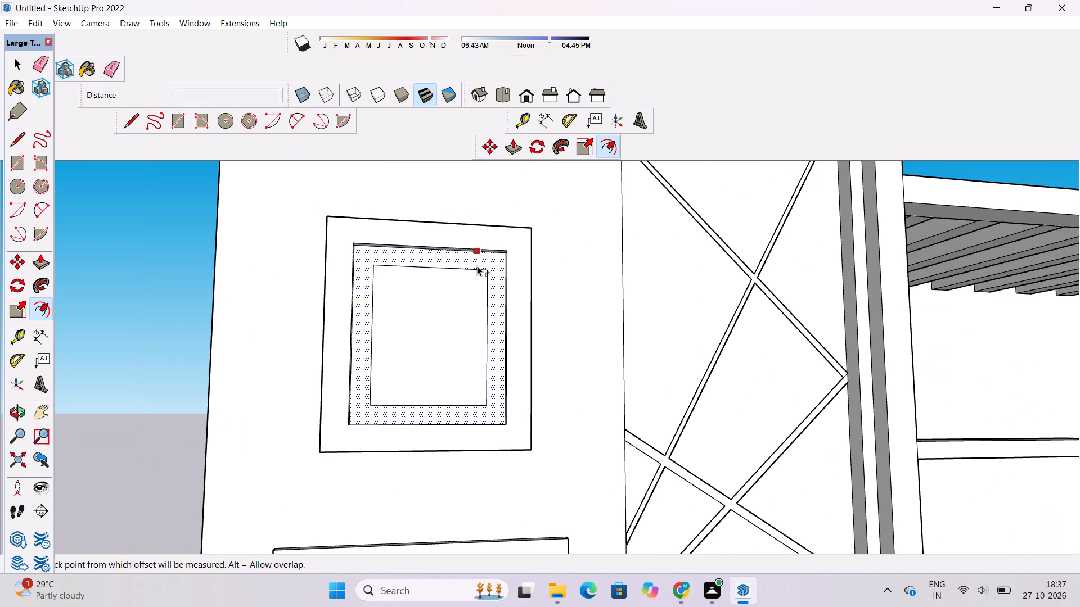
Examine the offset outline in the uppermost panel and the whole building facade from several angles and distances.
key(o)
scroll(477, 266, down, 7)
drag(474, 278, 463, 320)
shift+drag(463, 321, 457, 312)
shift+click(453, 305)
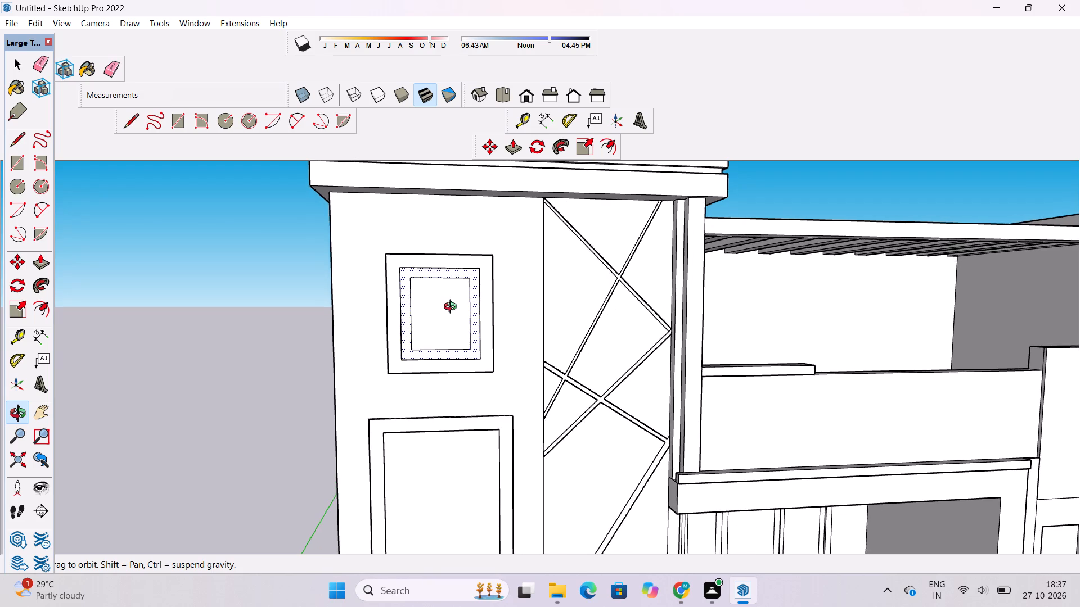
scroll(453, 308, up, 3)
shift+click(453, 308)
drag(451, 305, 449, 314)
key(space)
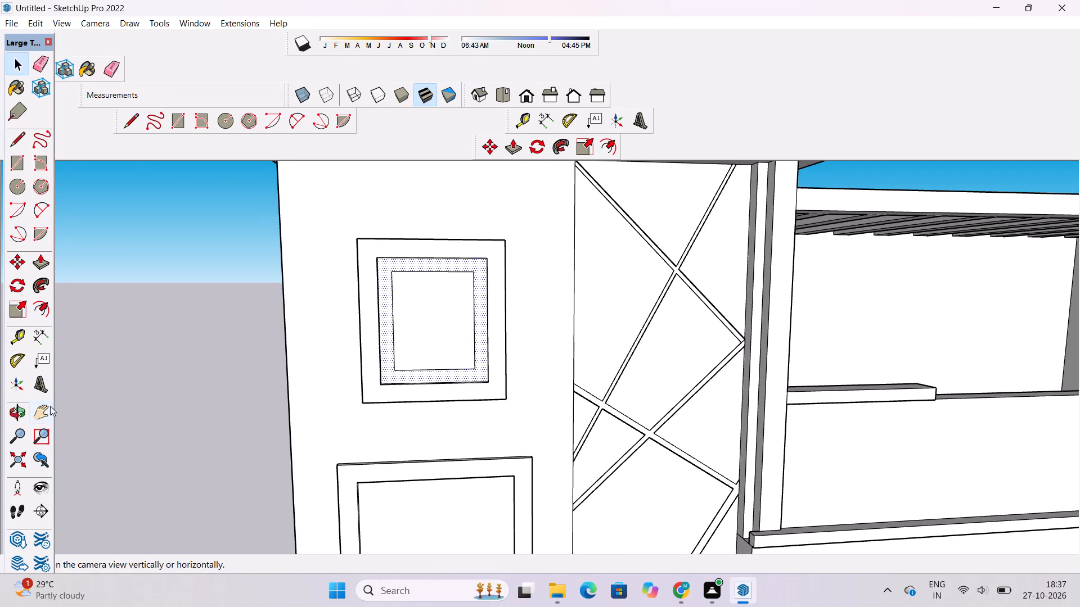
click(154, 369)
scroll(507, 311, up, 3)
key(o)
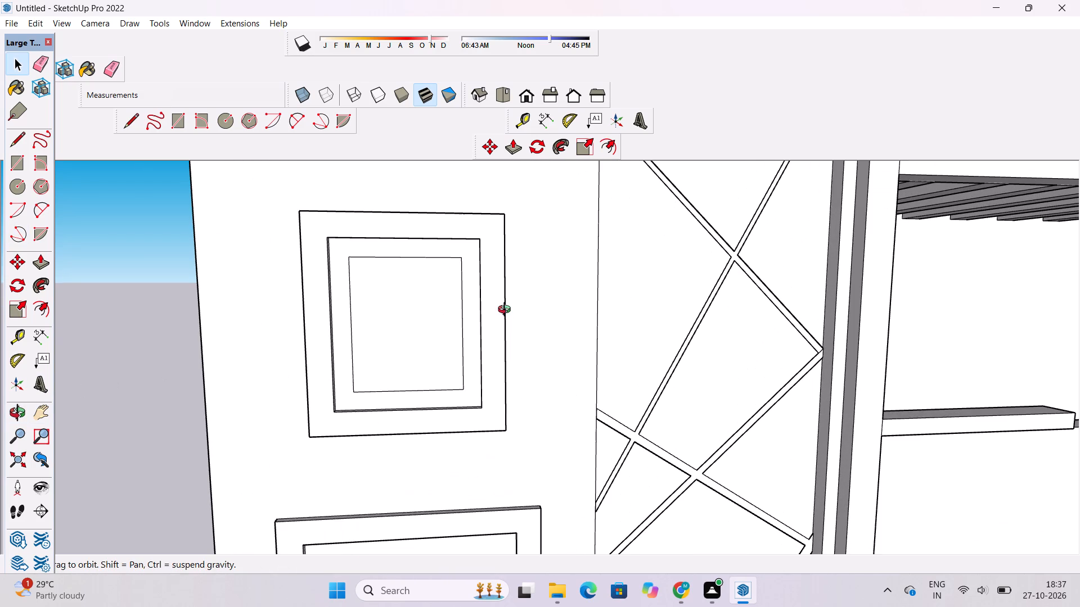
scroll(451, 365, down, 3)
drag(451, 373, 438, 323)
drag(438, 323, 445, 339)
scroll(445, 325, down, 5)
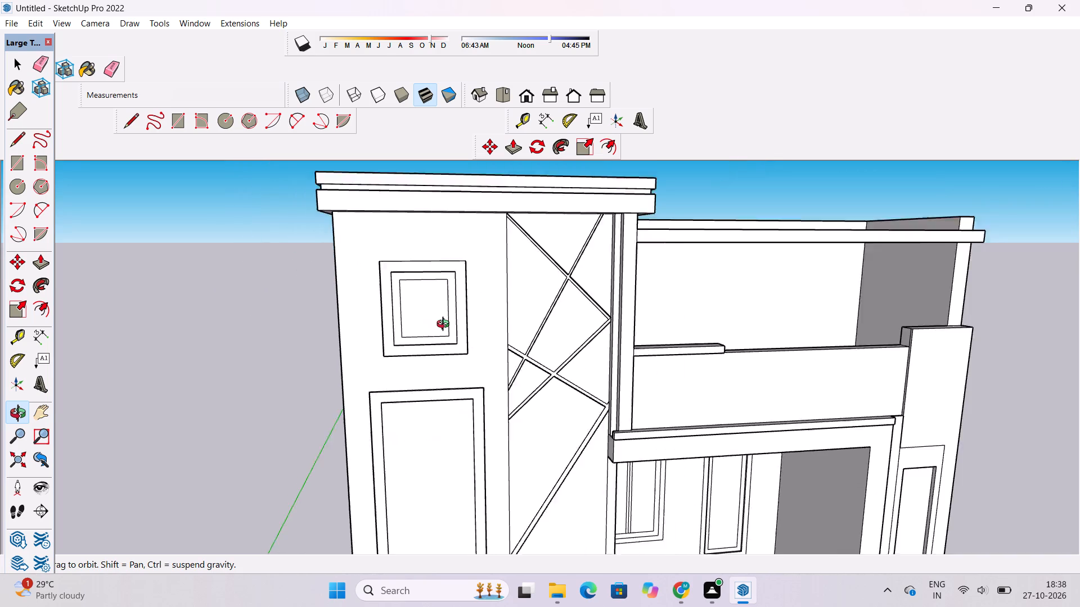
scroll(445, 325, down, 3)
shift+drag(450, 353, 419, 268)
shift+scroll(417, 263, down, 4)
shift+drag(425, 363, 413, 305)
click(420, 316)
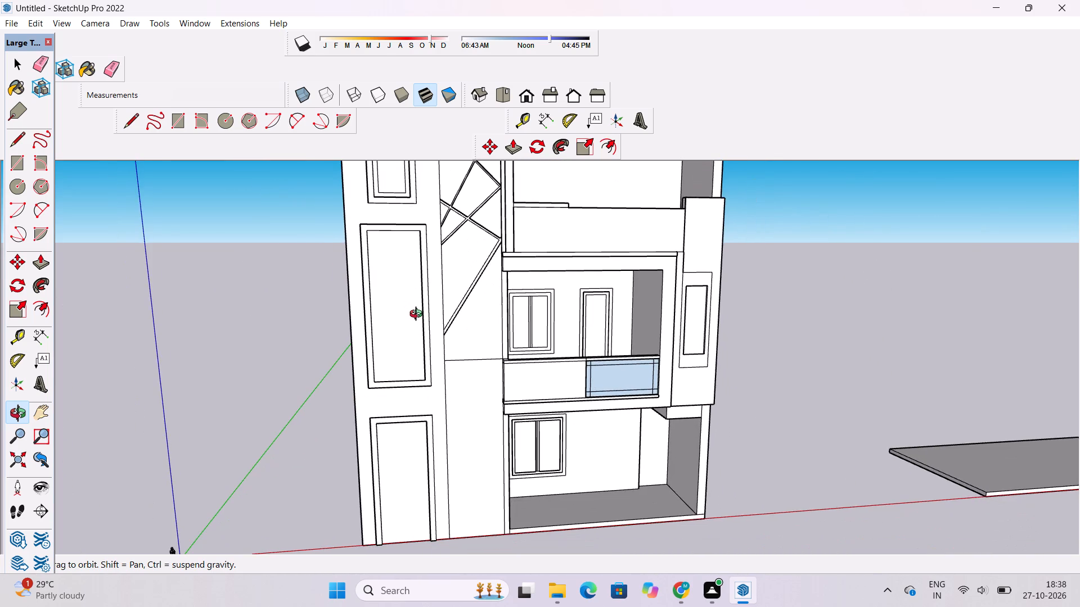
scroll(417, 314, down, 2)
shift+drag(433, 360, 382, 339)
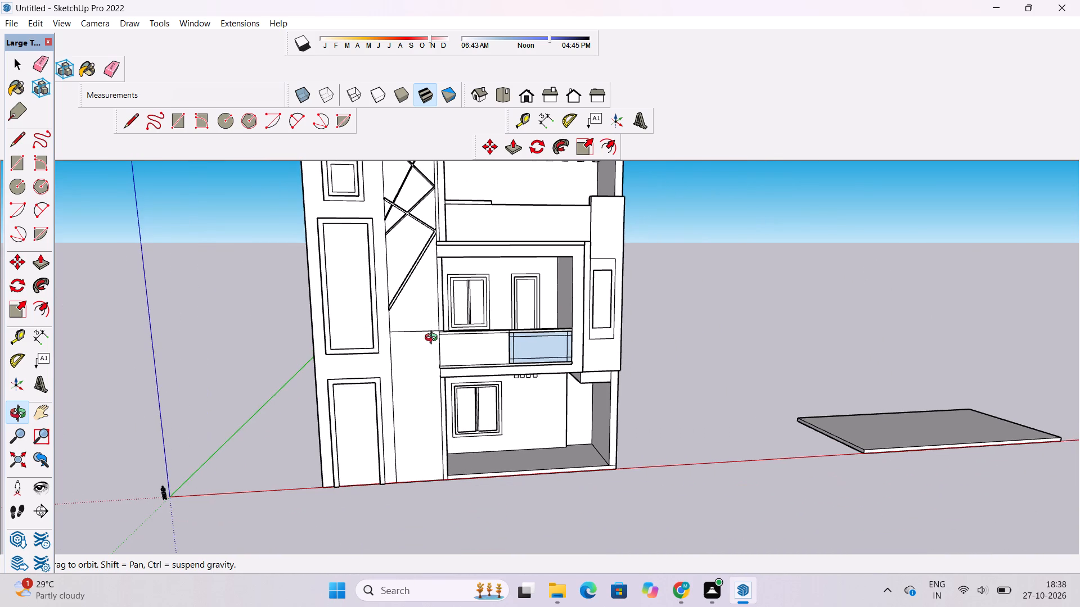
scroll(438, 343, down, 3)
shift+drag(539, 356, 526, 375)
shift+scroll(490, 324, down, 4)
shift+drag(535, 325, 501, 334)
scroll(492, 363, up, 2)
shift+drag(492, 361, 476, 322)
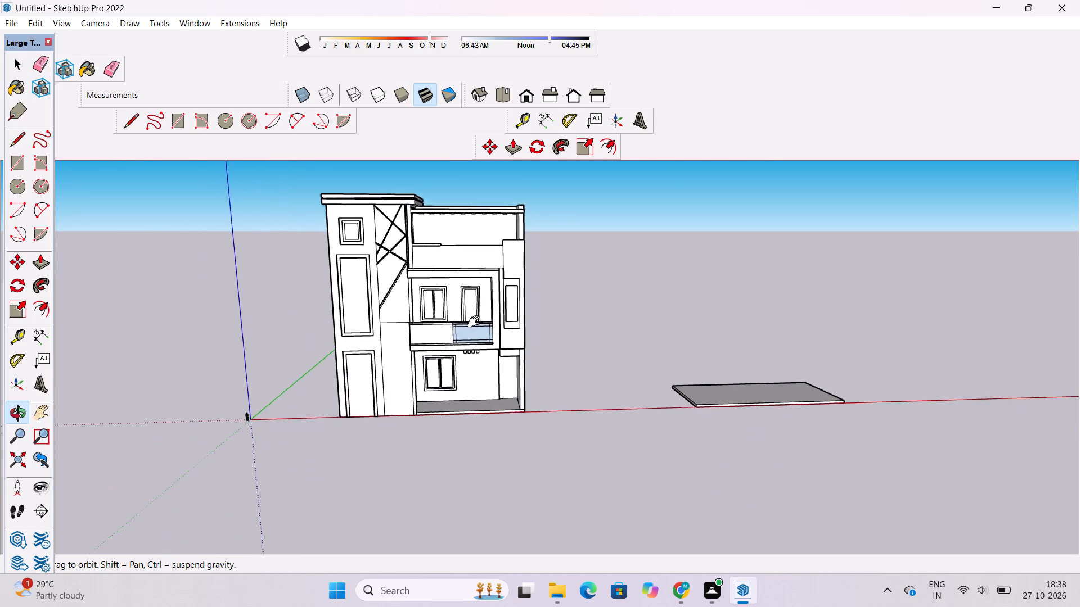
Delete the separate flat slab lying on the red axis beside the building.
shift+drag(476, 322, 474, 318)
shift+scroll(471, 309, down, 5)
drag(433, 363, 437, 372)
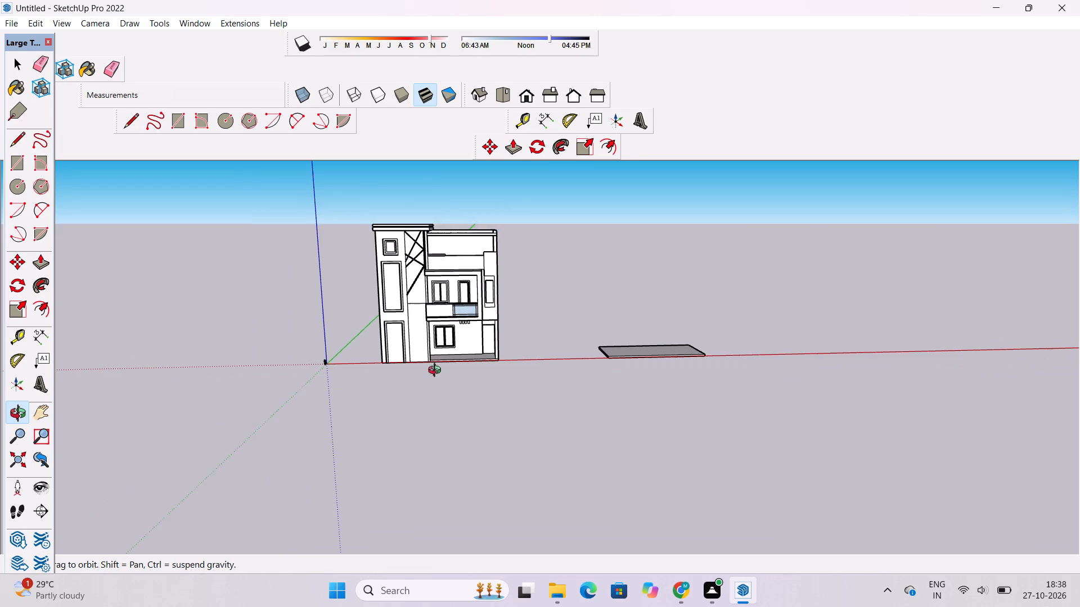
drag(437, 372, 462, 400)
click(463, 400)
key(space)
scroll(645, 343, up, 3)
click(645, 343)
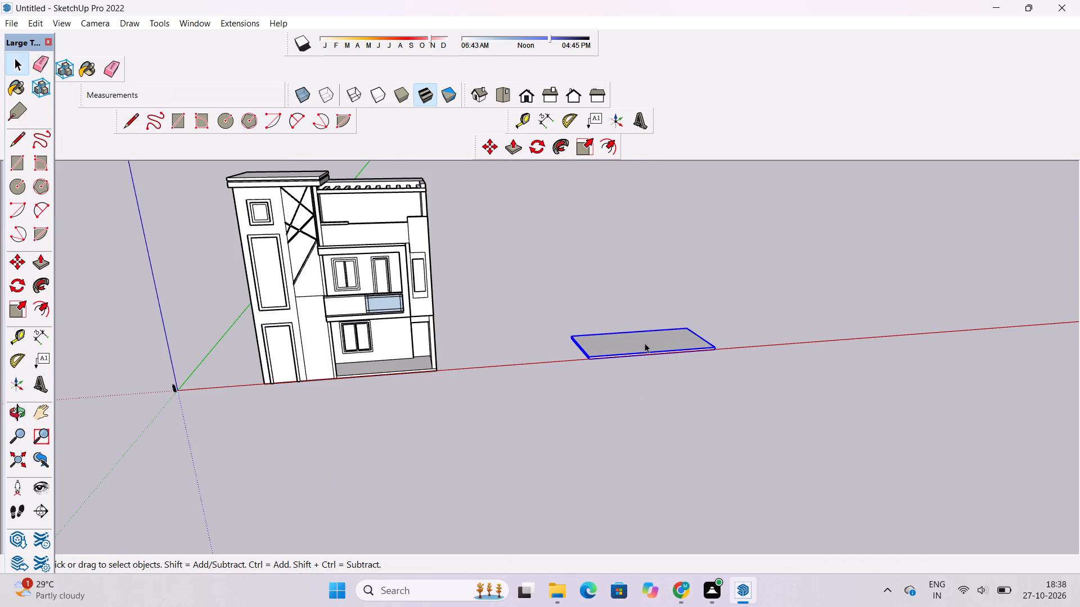
key(Delete)
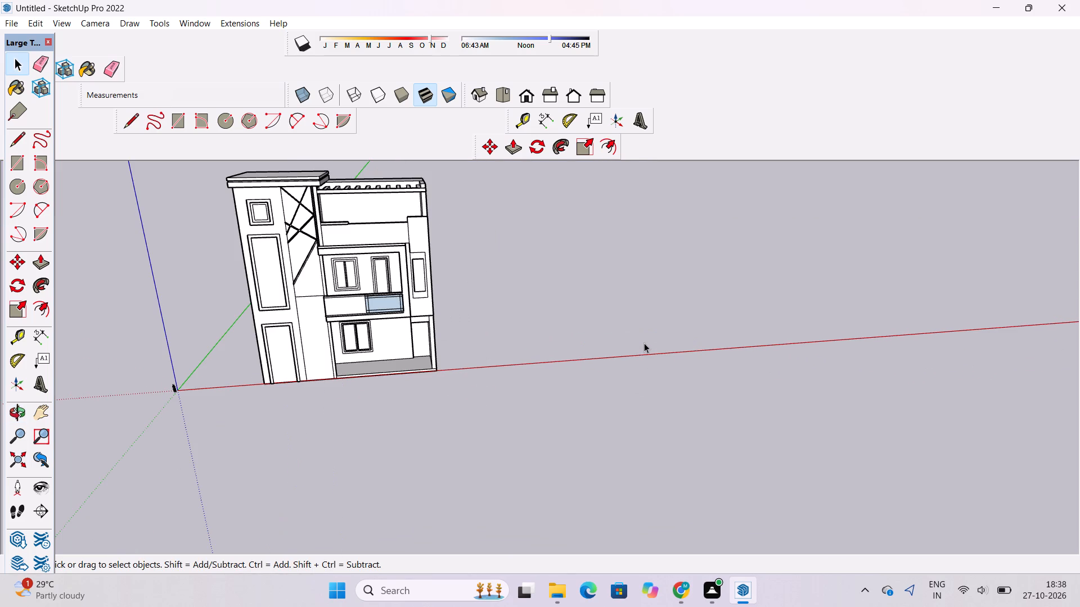
Extrude the building's underside face downward by 1' with Push/Pull to form a base.
key(o)
shift+drag(320, 423, 362, 422)
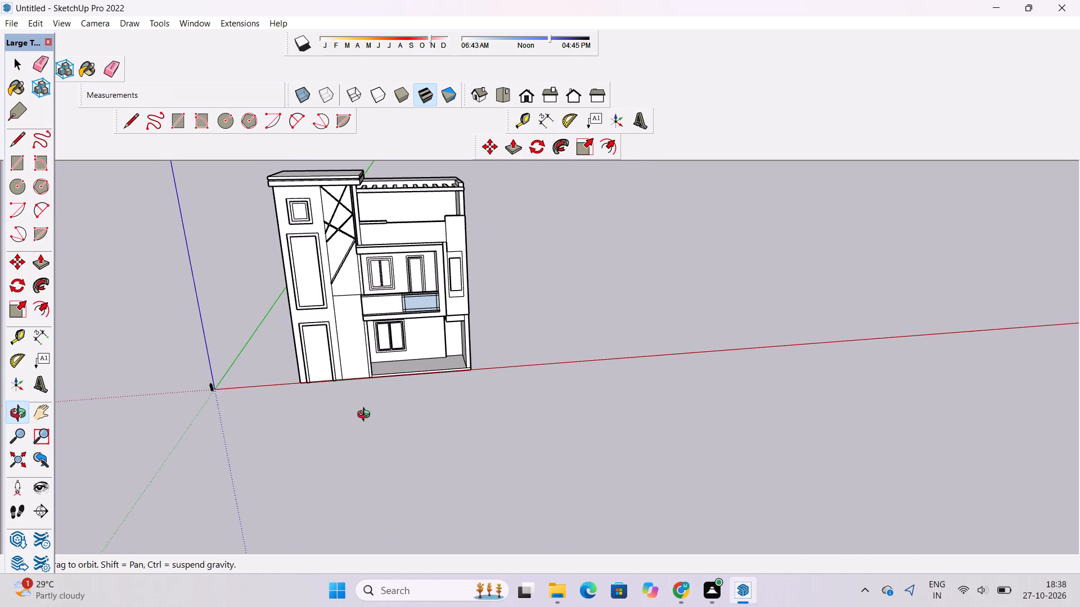
drag(391, 392, 337, 427)
scroll(453, 355, up, 4)
drag(472, 358, 564, 369)
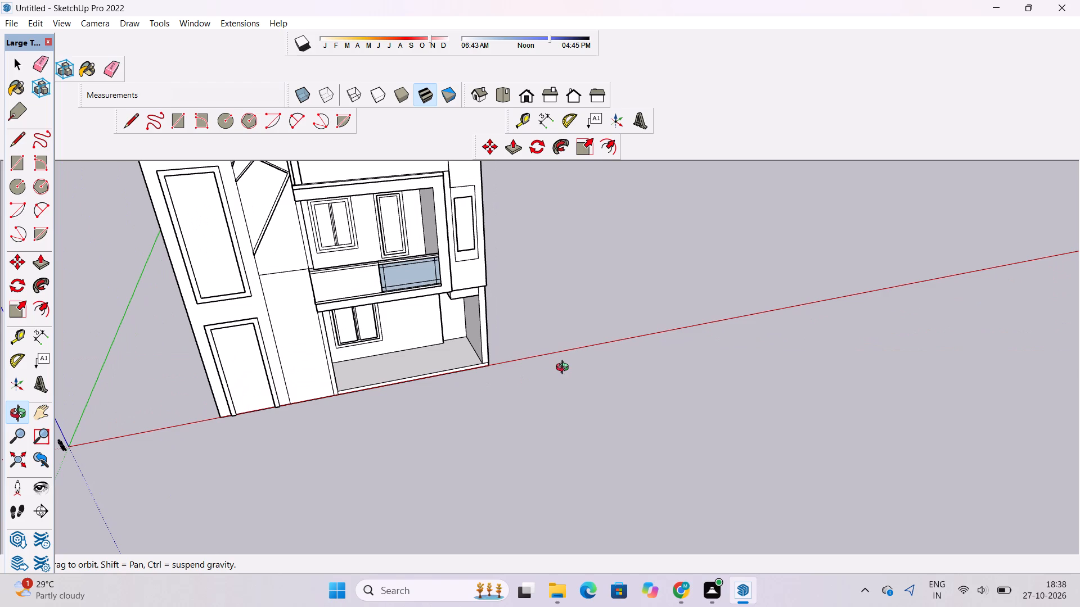
shift+drag(488, 379, 495, 362)
scroll(423, 390, up, 1)
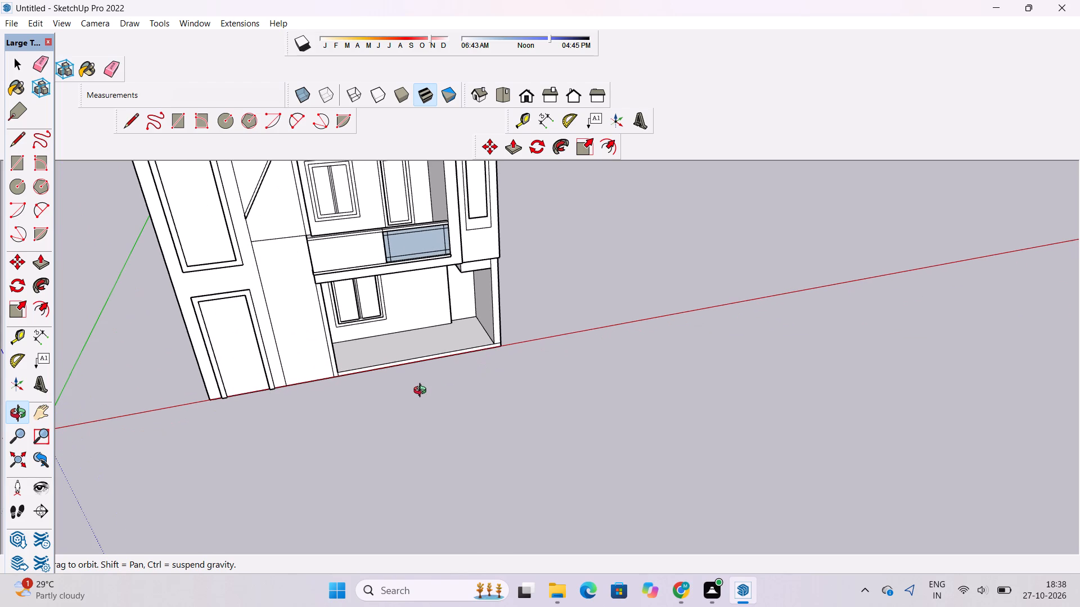
shift+drag(279, 379, 445, 351)
scroll(477, 387, up, 4)
drag(482, 379, 479, 376)
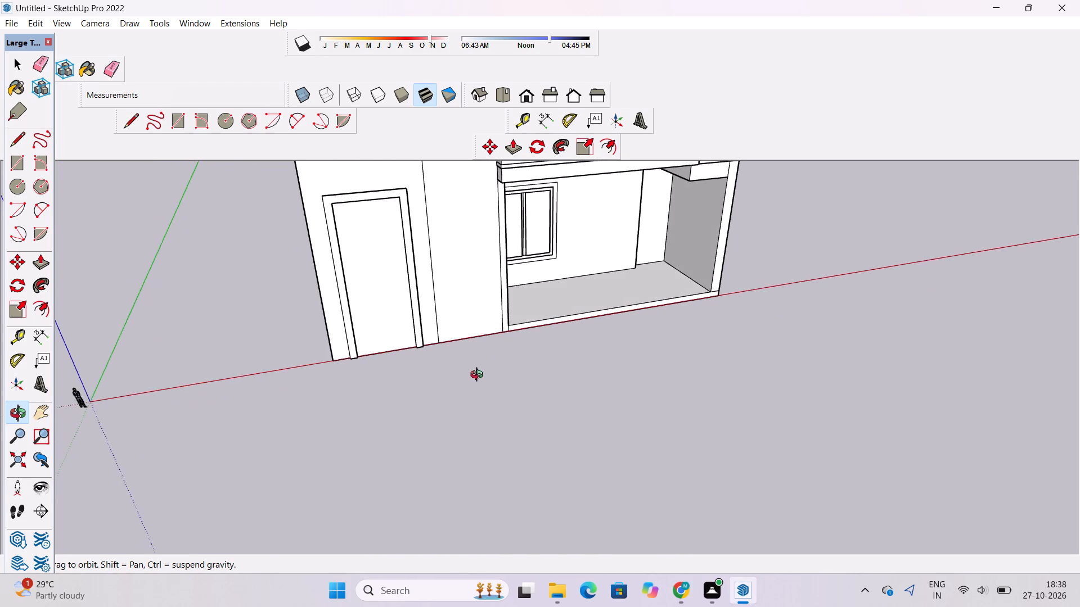
drag(479, 376, 425, 352)
drag(424, 350, 528, 357)
scroll(444, 386, up, 4)
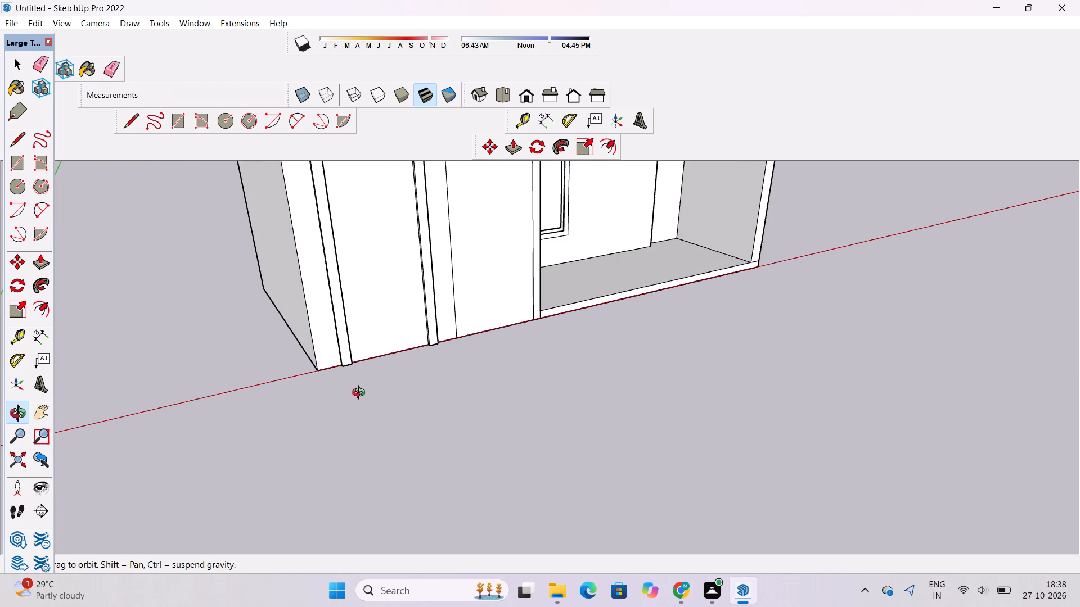
drag(346, 399, 438, 266)
scroll(439, 264, up, 5)
shift+drag(440, 268, 407, 224)
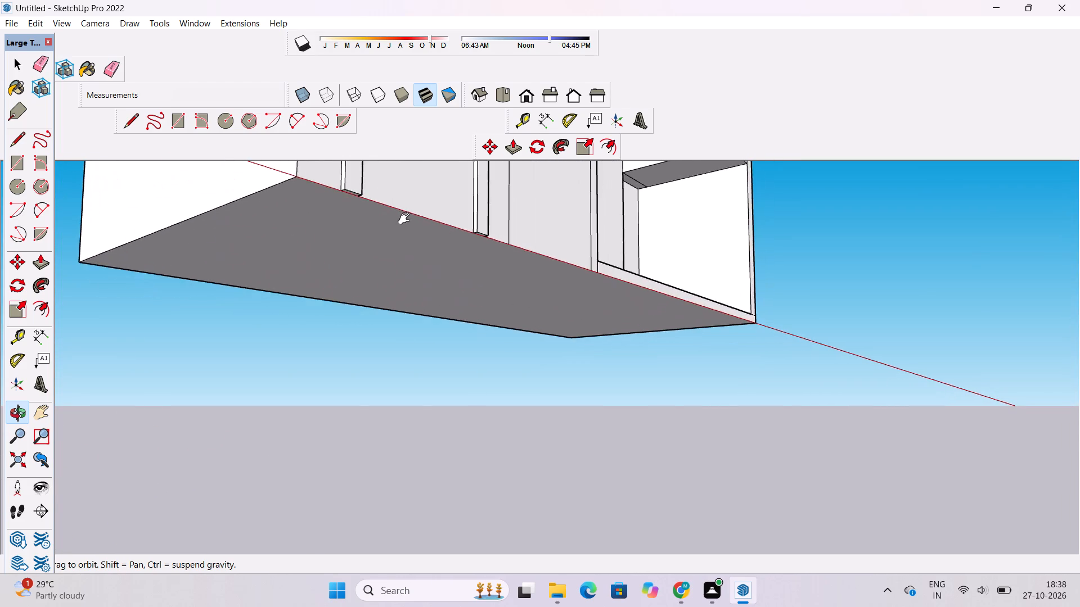
shift+scroll(406, 219, down, 3)
drag(422, 235, 372, 303)
drag(372, 306, 534, 329)
drag(534, 332, 538, 261)
key(p)
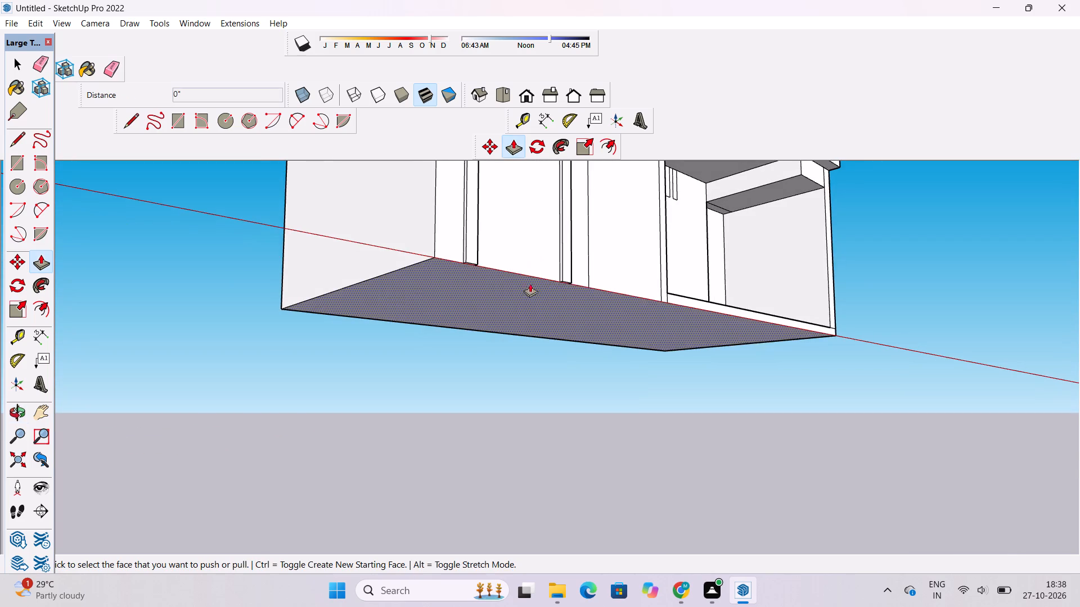
scroll(530, 290, up, 5)
click(523, 303)
scroll(521, 308, down, 2)
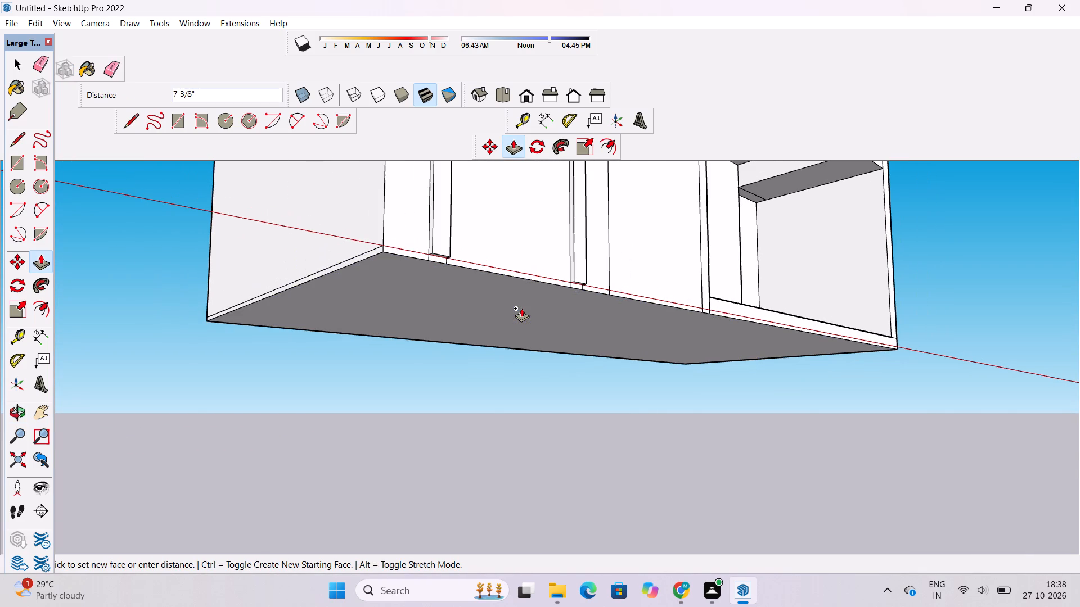
text(1')
key(Return)
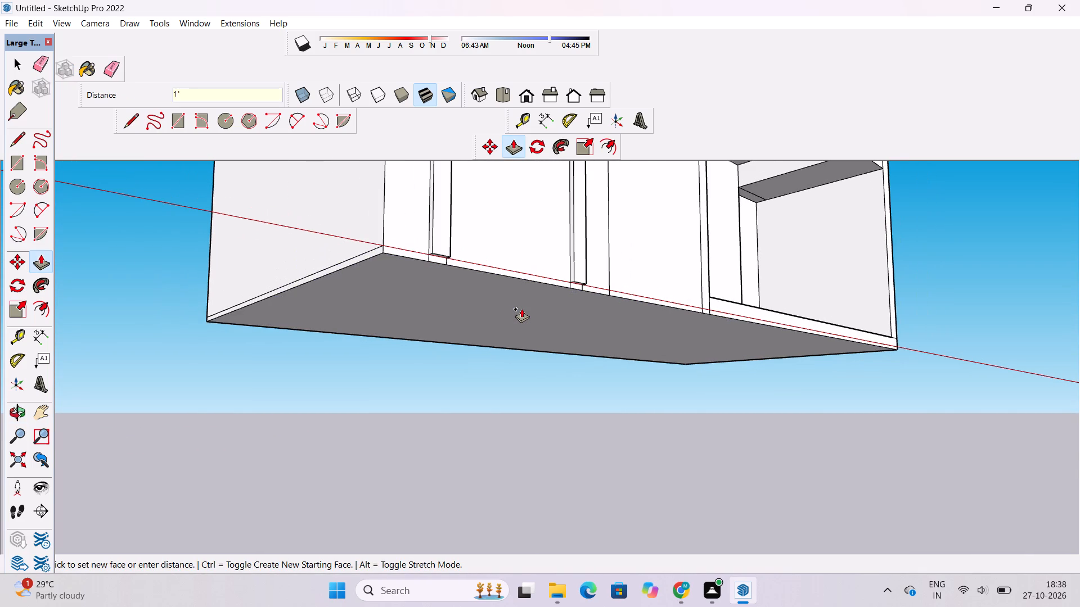
Erase the leftover vertical edges on the new base below the ground-floor panel's frame side nearest the building's outer corner.
key(o)
scroll(521, 315, down, 6)
drag(535, 292, 552, 385)
scroll(557, 392, up, 4)
drag(570, 397, 514, 379)
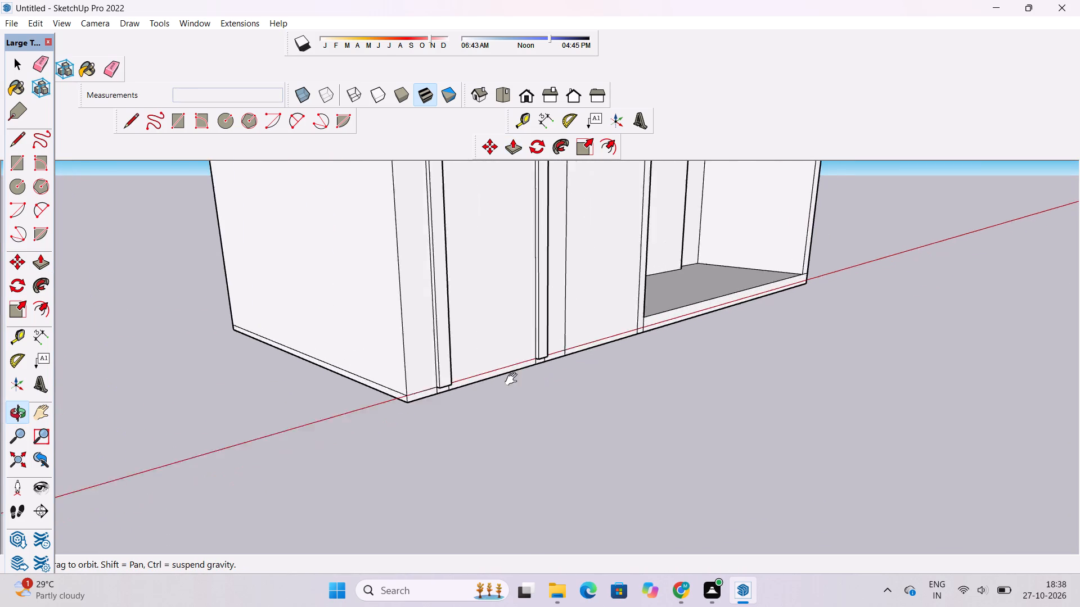
drag(514, 379, 568, 404)
scroll(562, 393, up, 5)
shift+drag(556, 391, 597, 448)
drag(580, 456, 544, 384)
scroll(326, 463, up, 5)
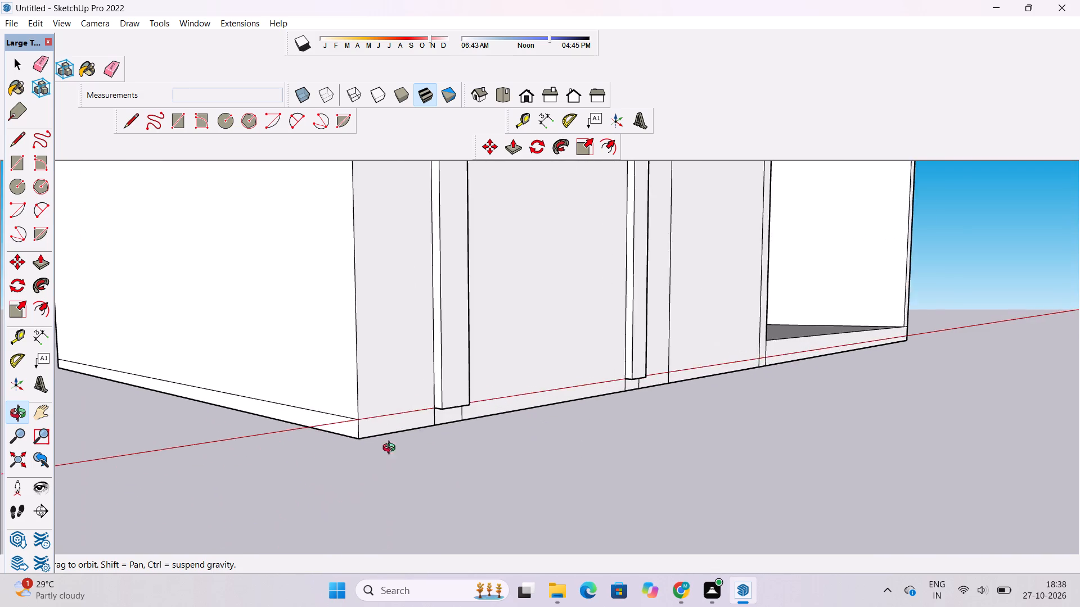
scroll(391, 449, up, 4)
key(e)
scroll(449, 402, up, 5)
drag(449, 402, 448, 411)
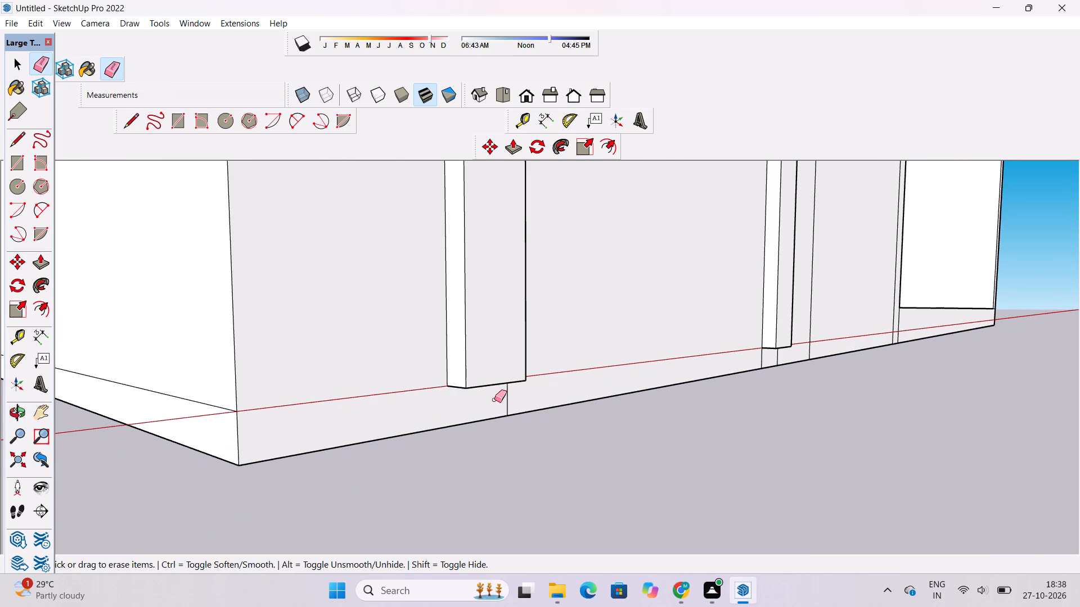
drag(519, 397, 496, 401)
scroll(506, 392, down, 3)
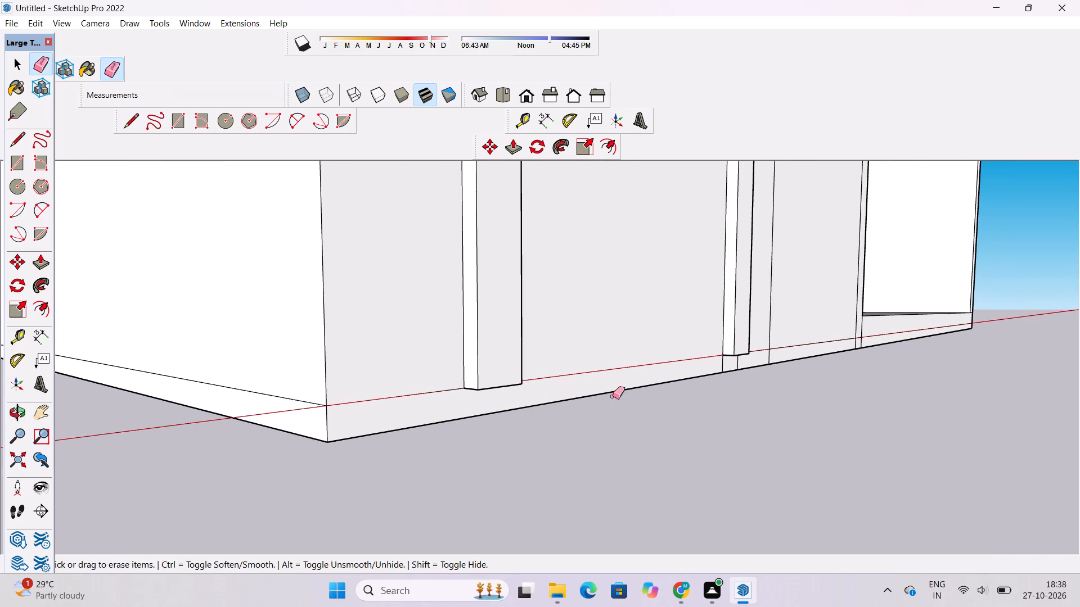
Erase the leftover vertical edges on the base below the ground-floor panel's other frame side, nearest the plain strip.
scroll(659, 378, up, 3)
scroll(827, 342, up, 13)
drag(627, 374, 616, 378)
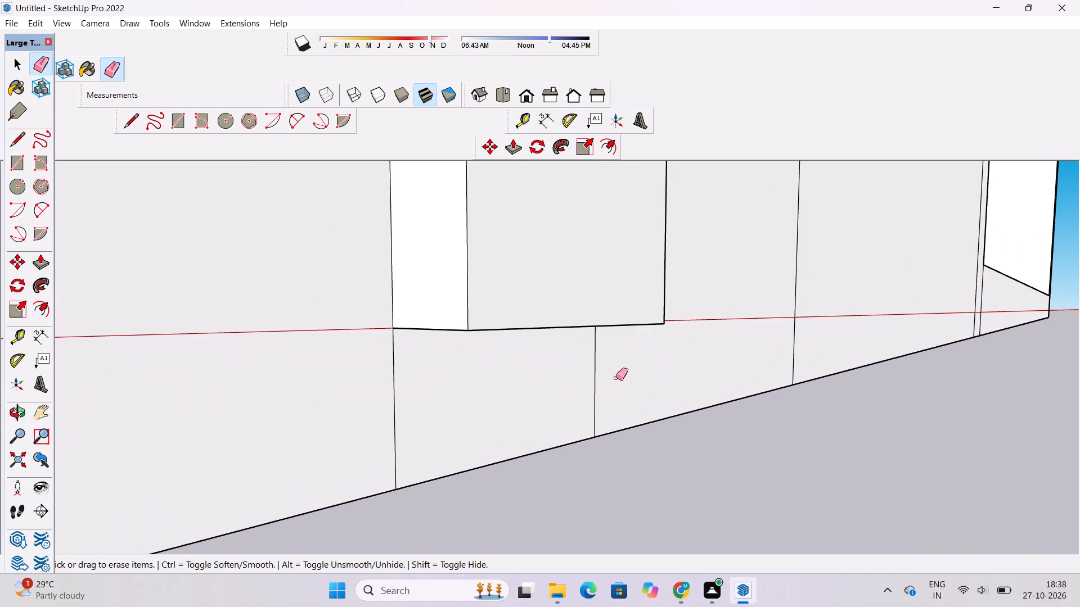
drag(616, 378, 370, 414)
drag(598, 377, 594, 383)
drag(424, 409, 403, 417)
drag(403, 417, 397, 421)
drag(413, 410, 383, 427)
scroll(386, 398, down, 17)
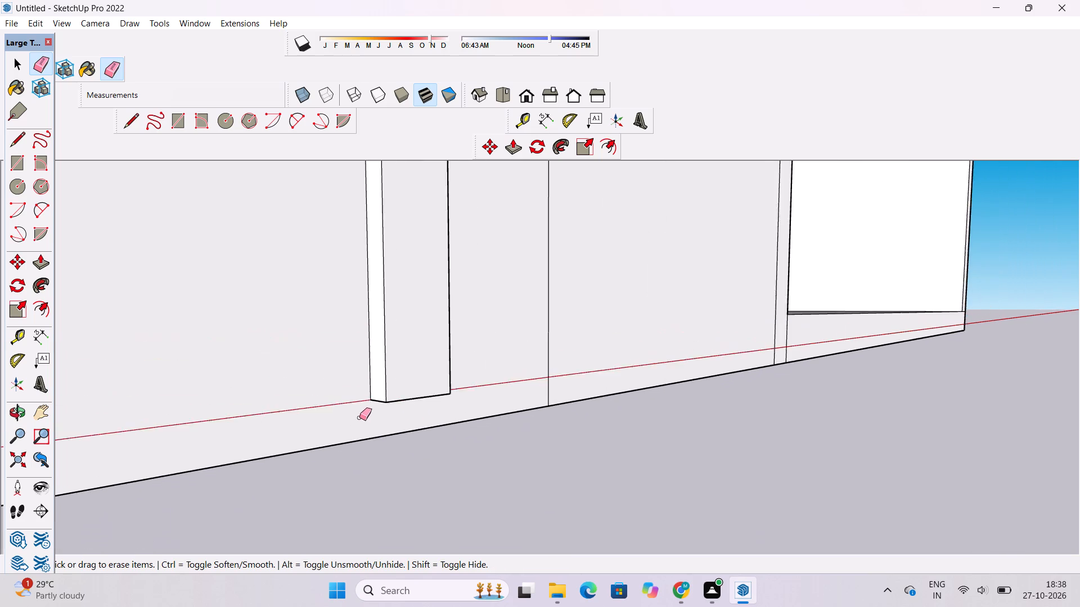
Erase the leftover vertical edges on the base below the plain strip's boundary and below the narrow pillar beside the porch.
scroll(359, 418, down, 17)
scroll(472, 411, up, 12)
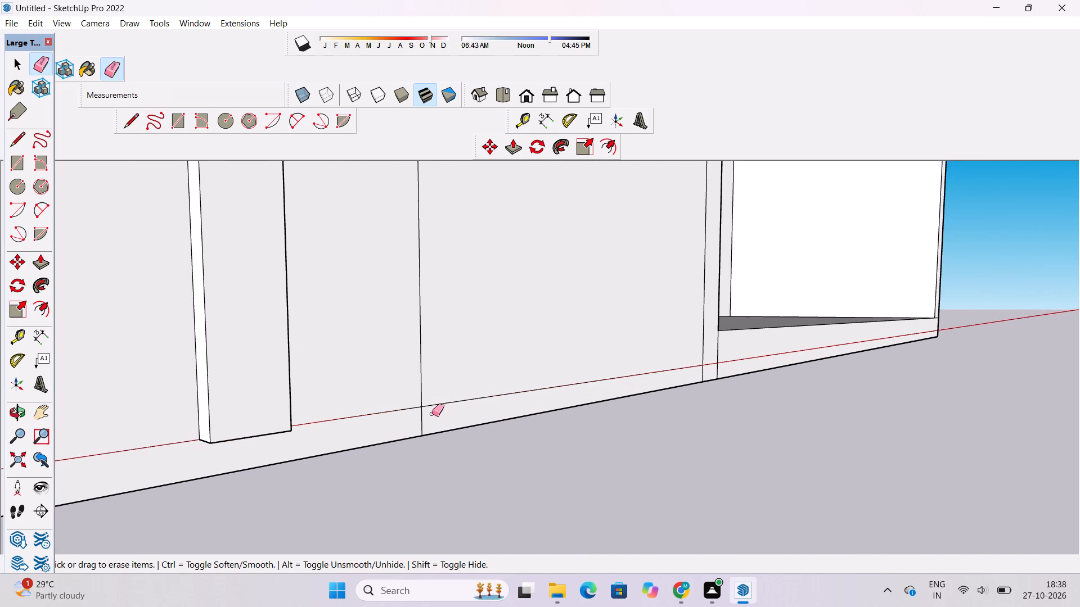
drag(430, 415, 423, 421)
scroll(507, 426, down, 7)
scroll(663, 390, up, 1)
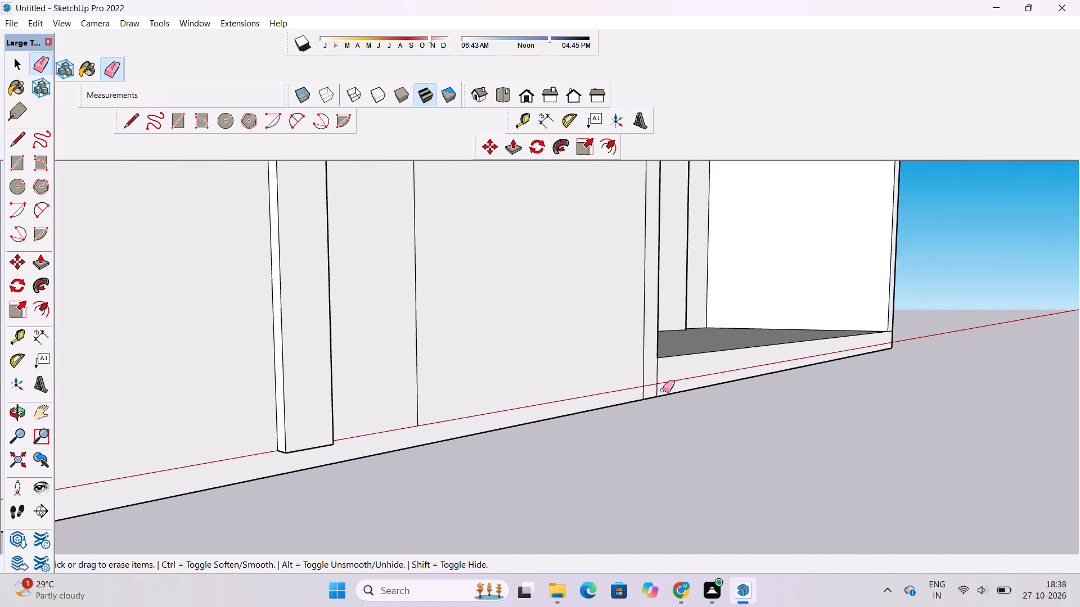
scroll(663, 390, up, 11)
drag(661, 389, 592, 414)
scroll(589, 441, down, 3)
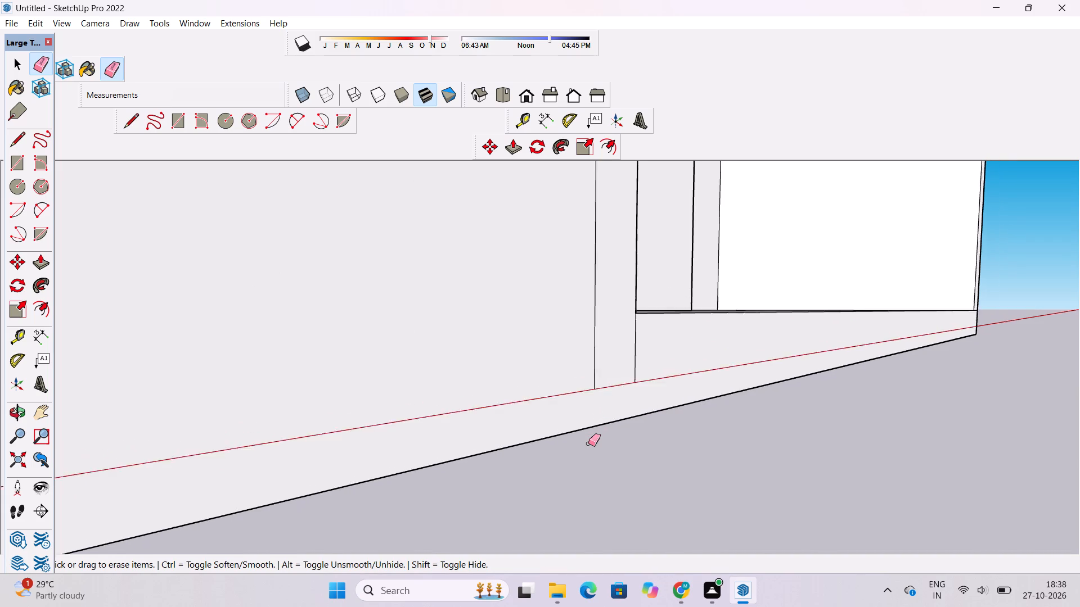
Select the whole building and move it back along the green axis by about 8' 2", away from the red axis.
scroll(588, 443, down, 14)
key(o)
drag(673, 392, 619, 438)
scroll(616, 441, down, 6)
drag(678, 472, 489, 473)
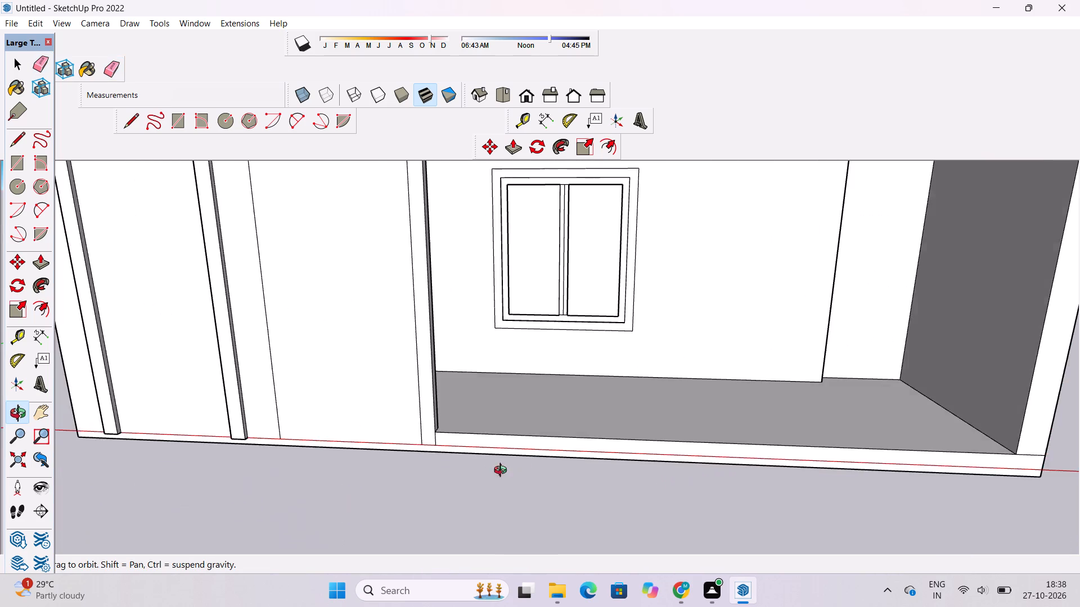
scroll(547, 468, up, 5)
drag(587, 456, 452, 474)
scroll(452, 466, down, 18)
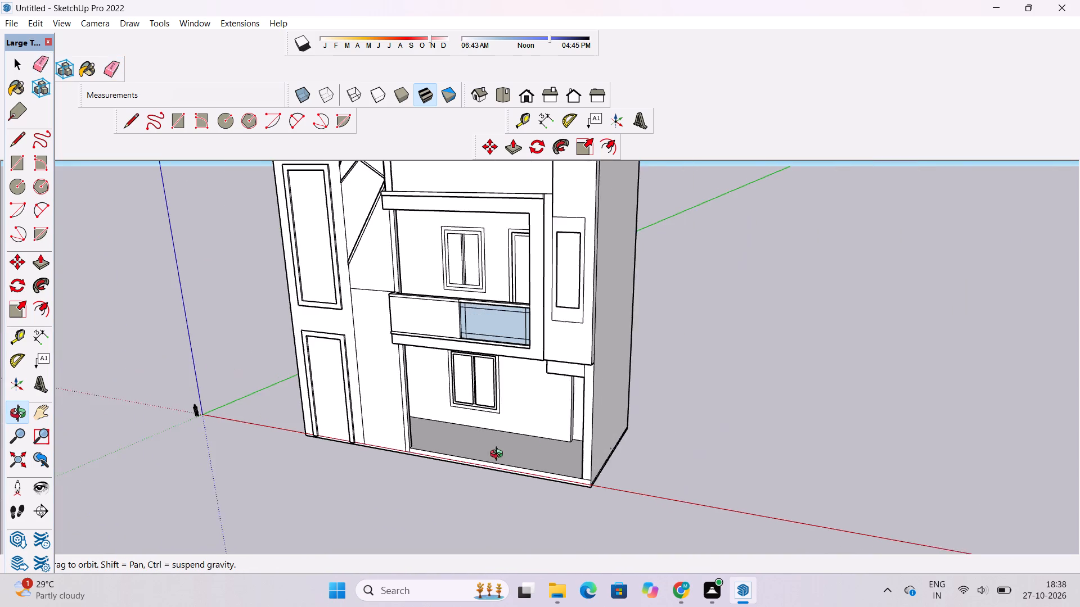
shift+drag(494, 463, 476, 467)
key(space)
triple_click(498, 404)
click(498, 404)
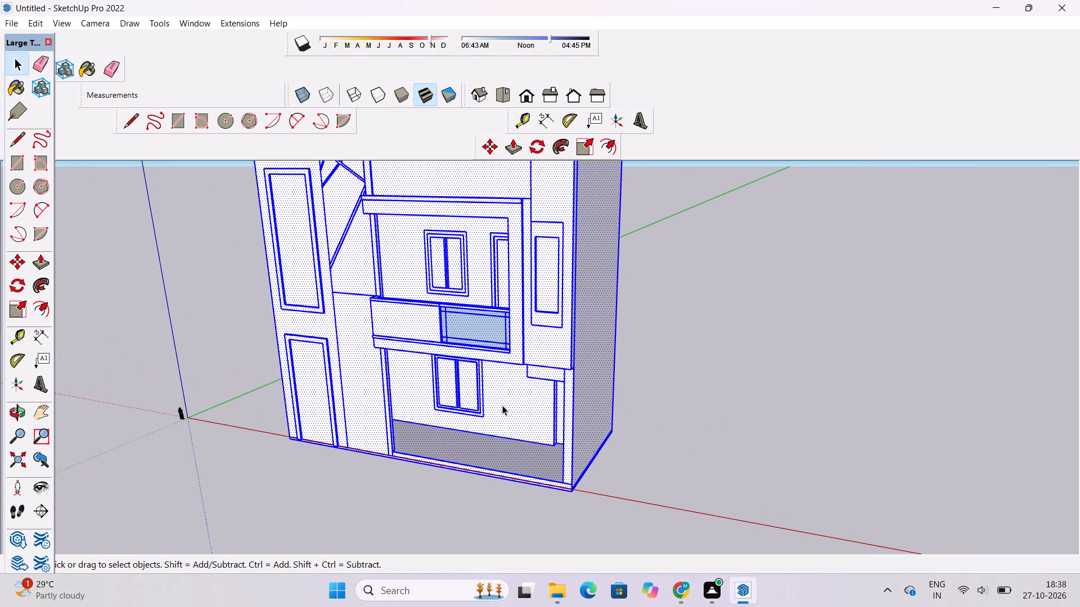
key(m)
scroll(548, 456, up, 11)
scroll(542, 391, down, 5)
scroll(558, 477, up, 11)
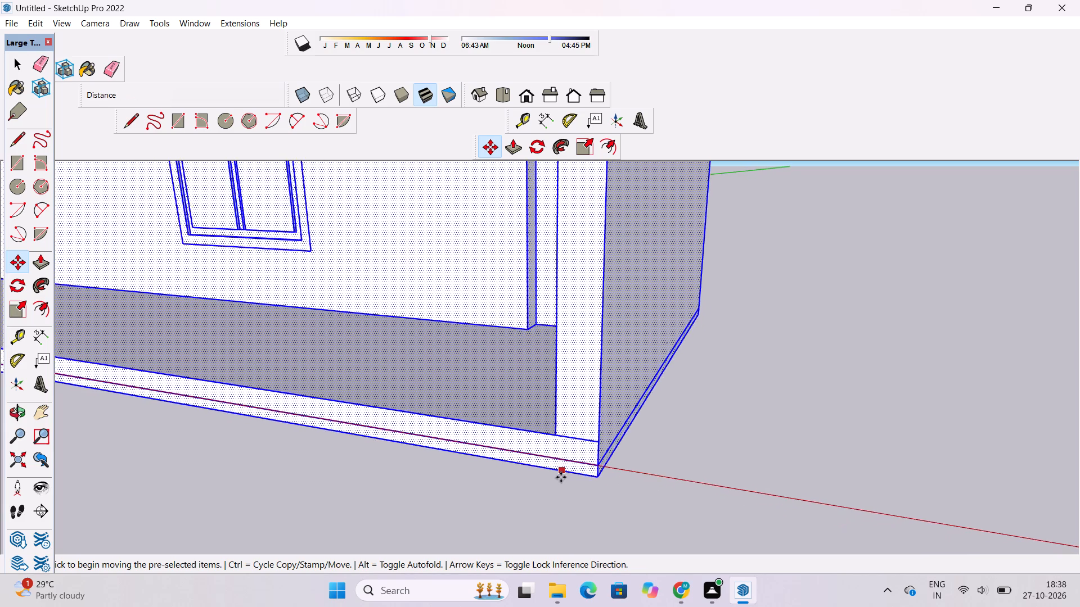
click(606, 477)
click(633, 436)
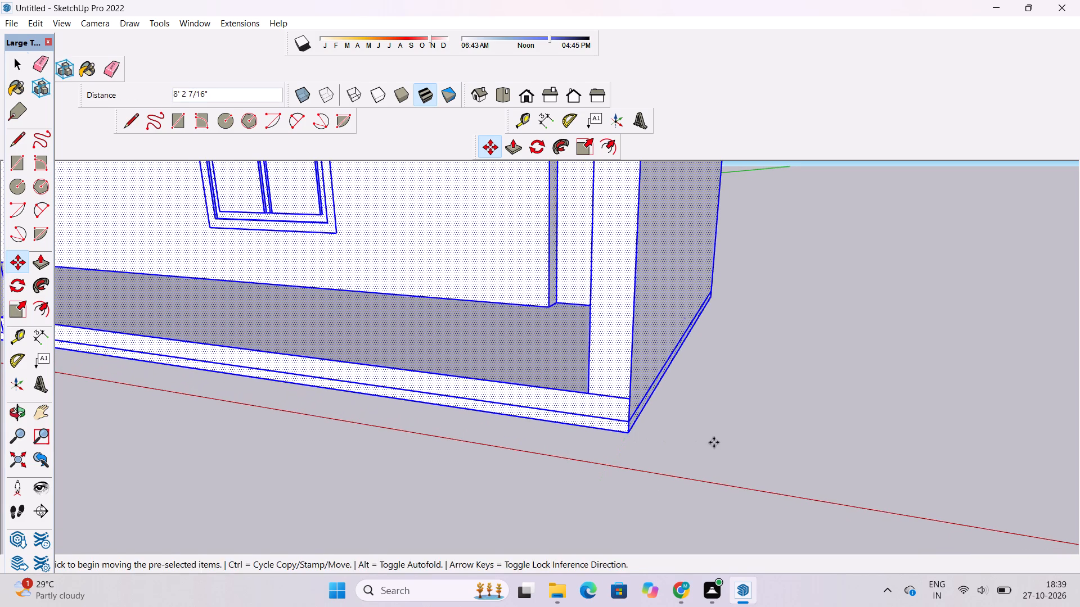
key(space)
click(714, 442)
Push/Pull the front face of the building's base outward by 12' to form a platform in front of the facade.
key(o)
scroll(370, 454, down, 6)
drag(357, 455, 477, 441)
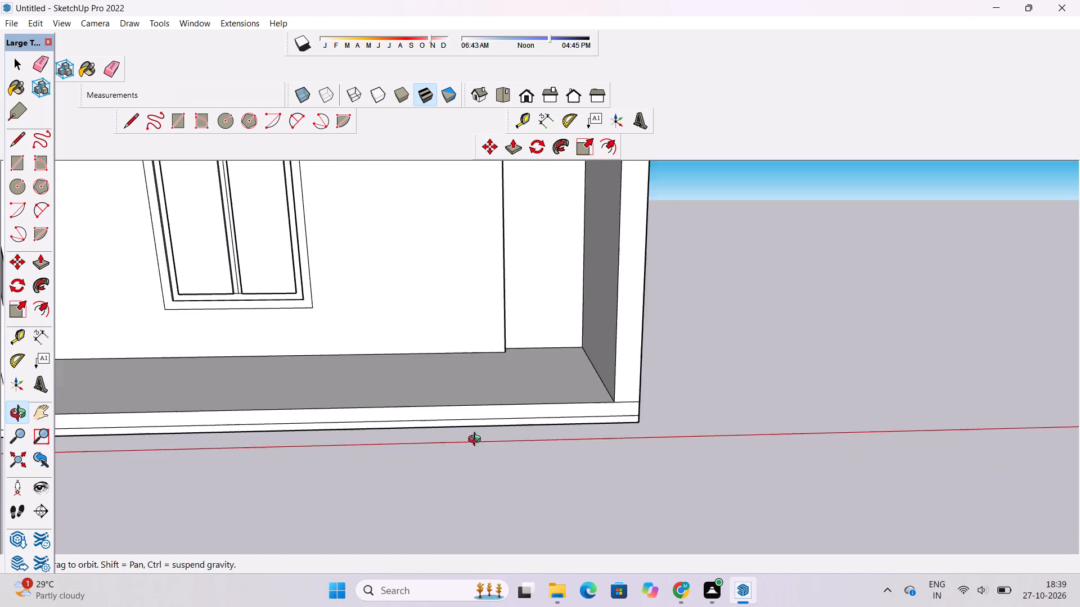
drag(477, 441, 498, 437)
scroll(523, 426, down, 5)
shift+drag(458, 434, 605, 417)
scroll(637, 399, down, 3)
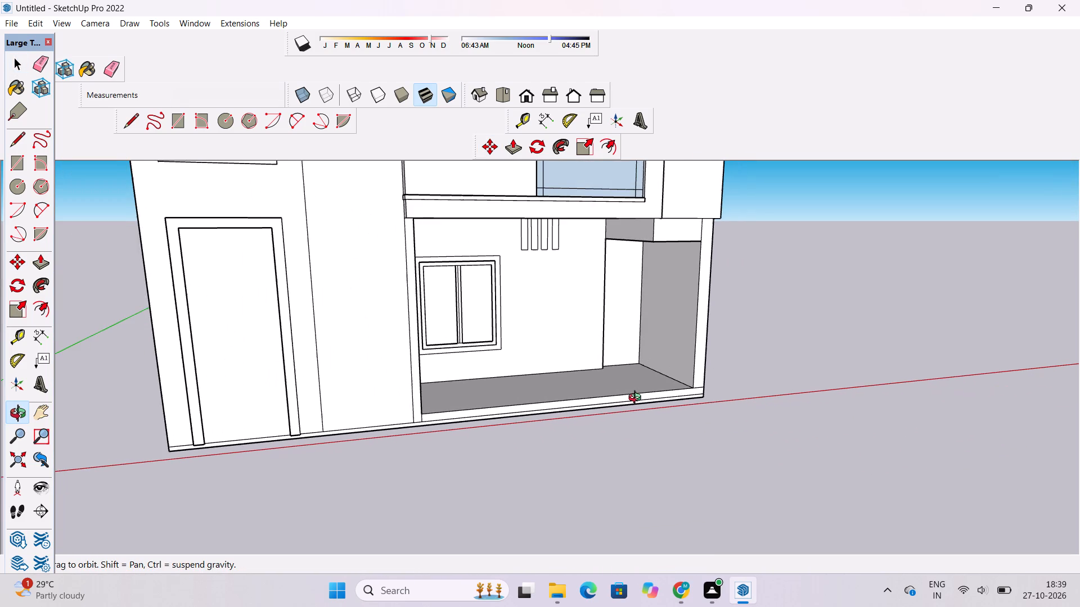
shift+drag(637, 399, 645, 396)
shift+drag(498, 401, 574, 412)
scroll(566, 463, up, 3)
shift+drag(562, 457, 534, 437)
drag(534, 437, 668, 432)
shift+drag(638, 438, 623, 407)
scroll(460, 419, up, 3)
key(p)
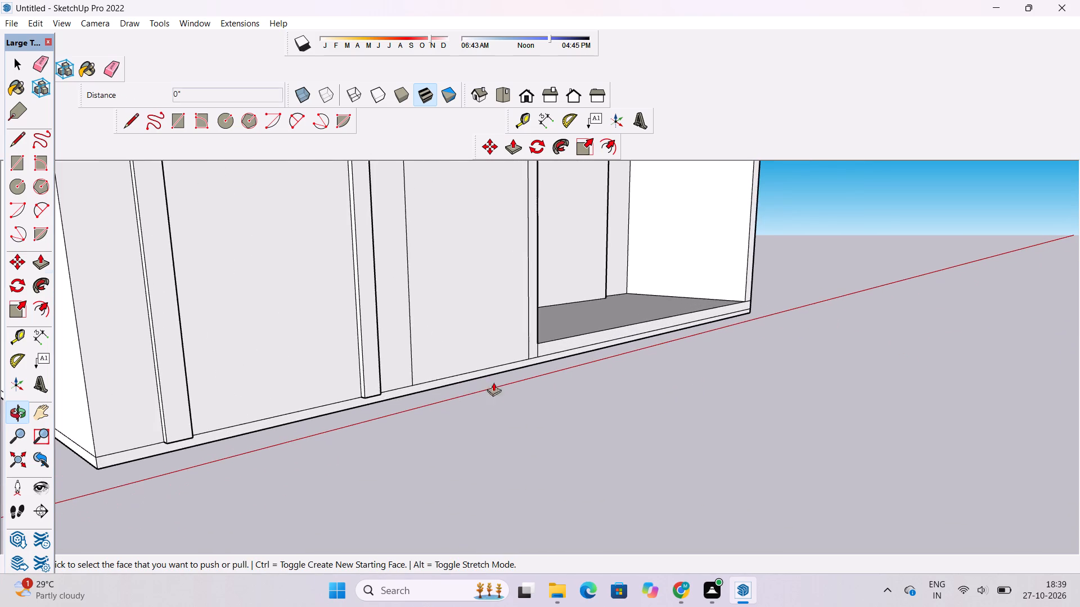
scroll(504, 381, down, 5)
scroll(225, 424, up, 6)
scroll(322, 411, up, 3)
click(358, 426)
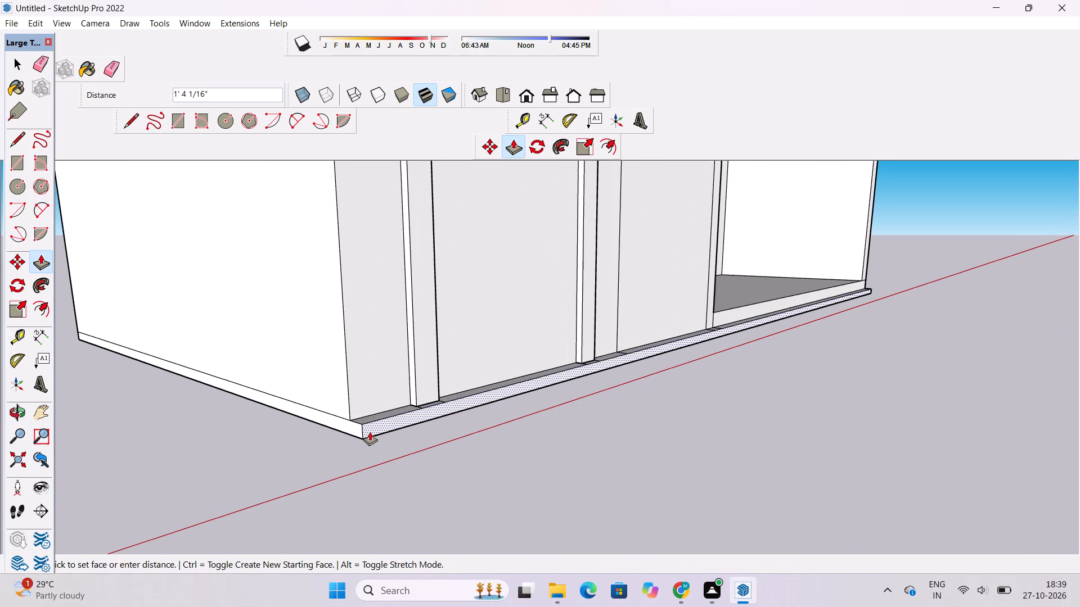
scroll(371, 432, down, 11)
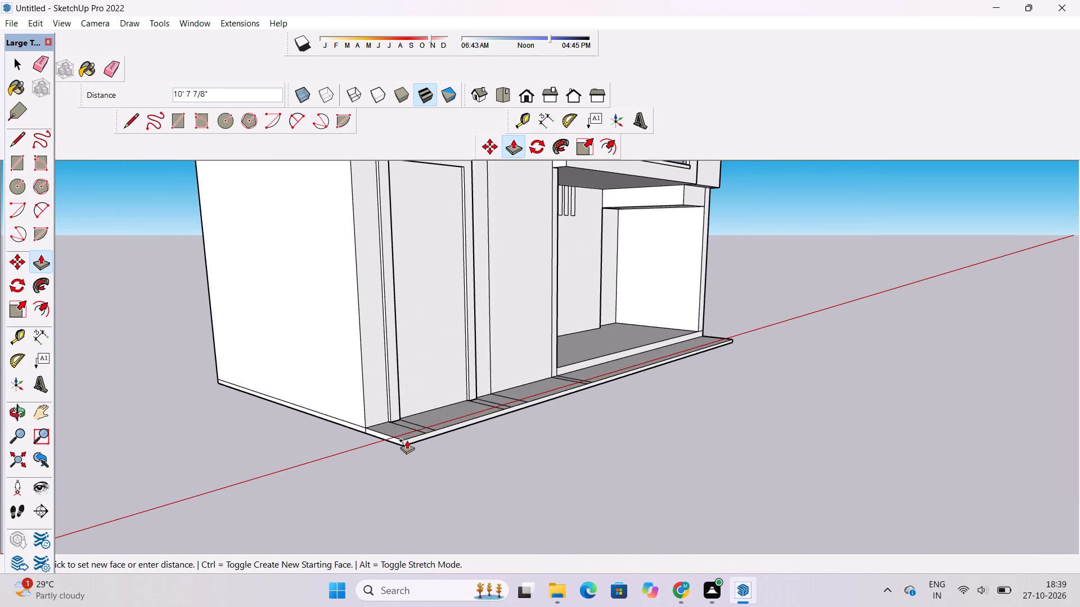
text(12')
key(Return)
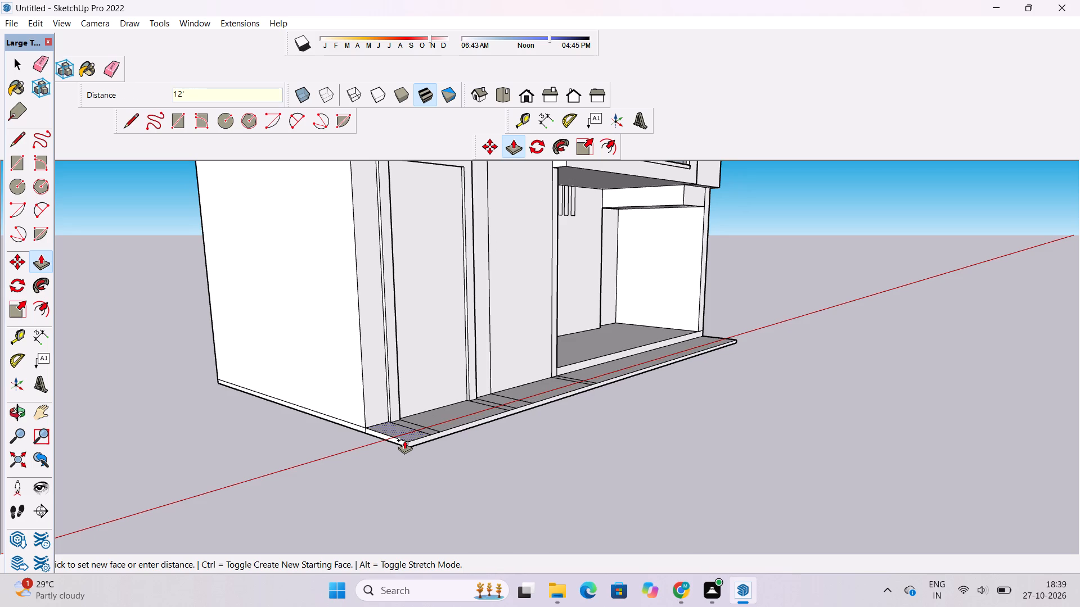
Erase the leftover crosswise lines on the front platform's top beside the panel's frame sides, the plain strip and the narrow pillar.
key(e)
scroll(434, 416, up, 10)
drag(425, 410, 379, 465)
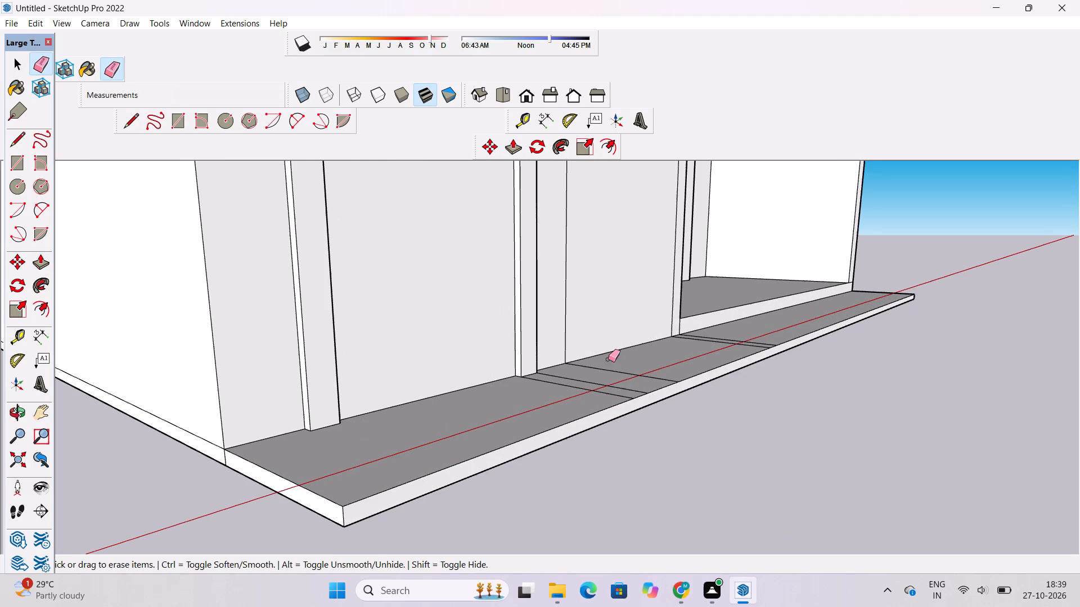
drag(613, 359, 580, 400)
scroll(673, 354, up, 3)
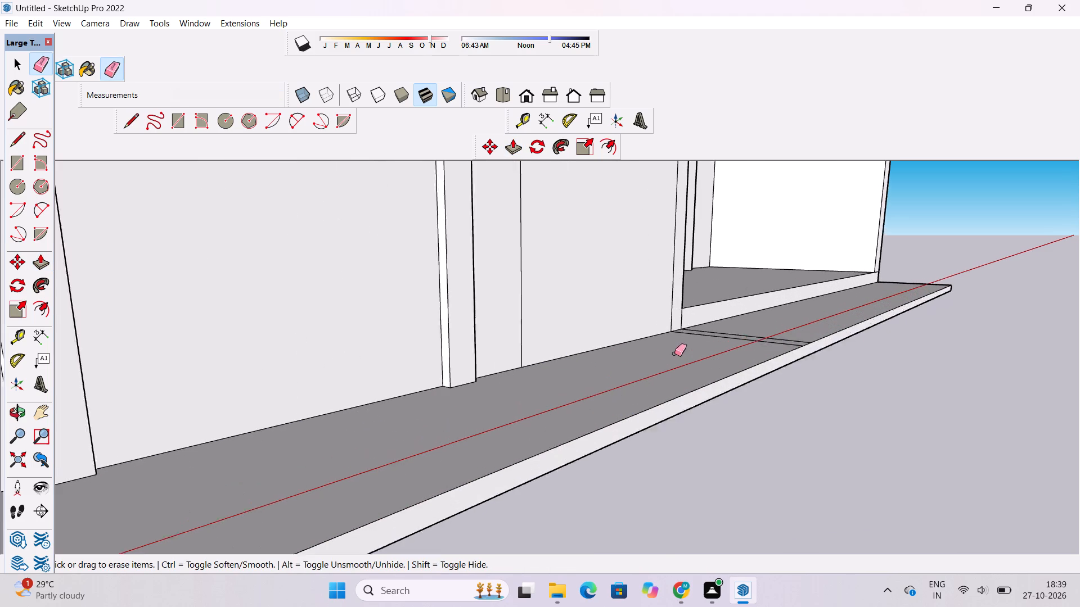
scroll(674, 354, up, 6)
drag(742, 323, 733, 343)
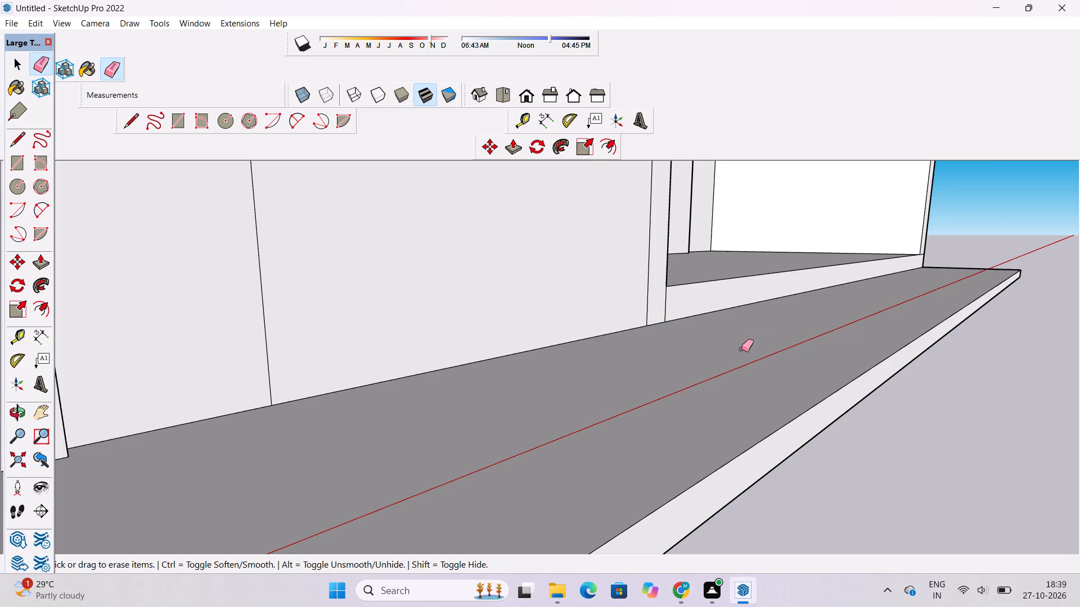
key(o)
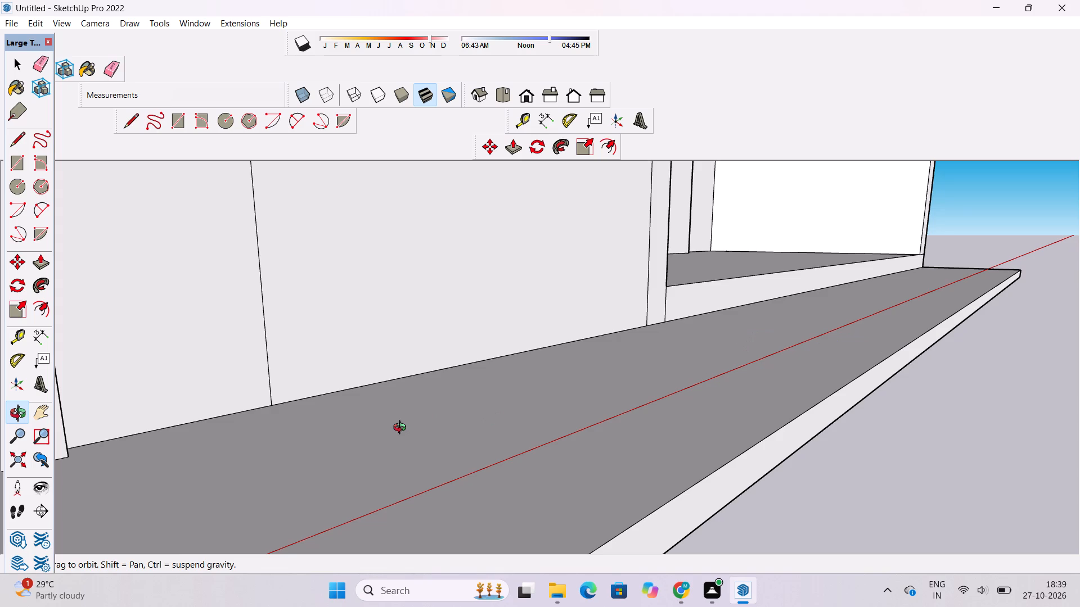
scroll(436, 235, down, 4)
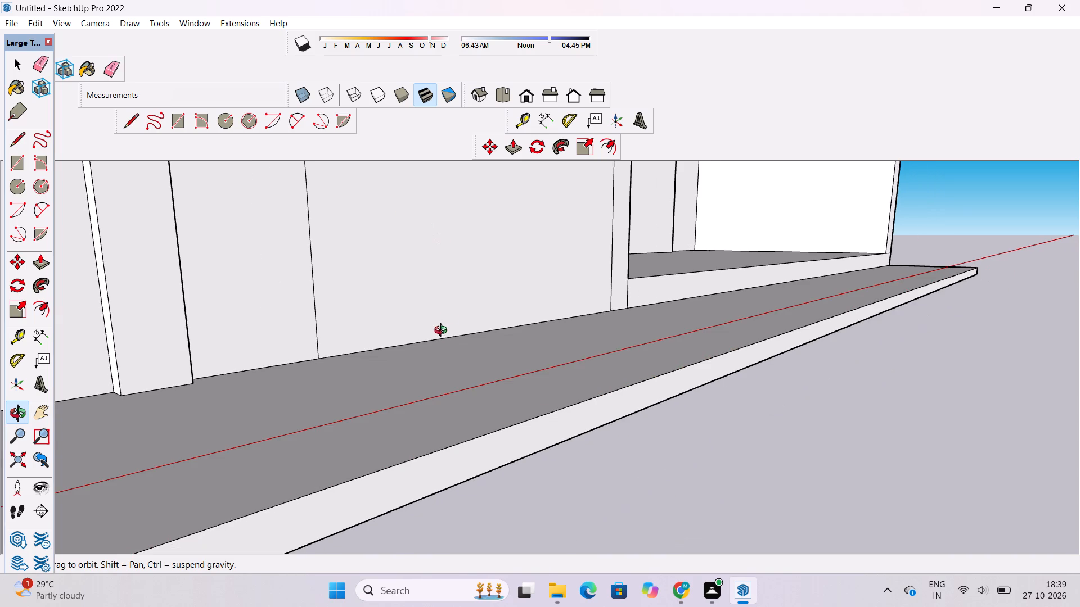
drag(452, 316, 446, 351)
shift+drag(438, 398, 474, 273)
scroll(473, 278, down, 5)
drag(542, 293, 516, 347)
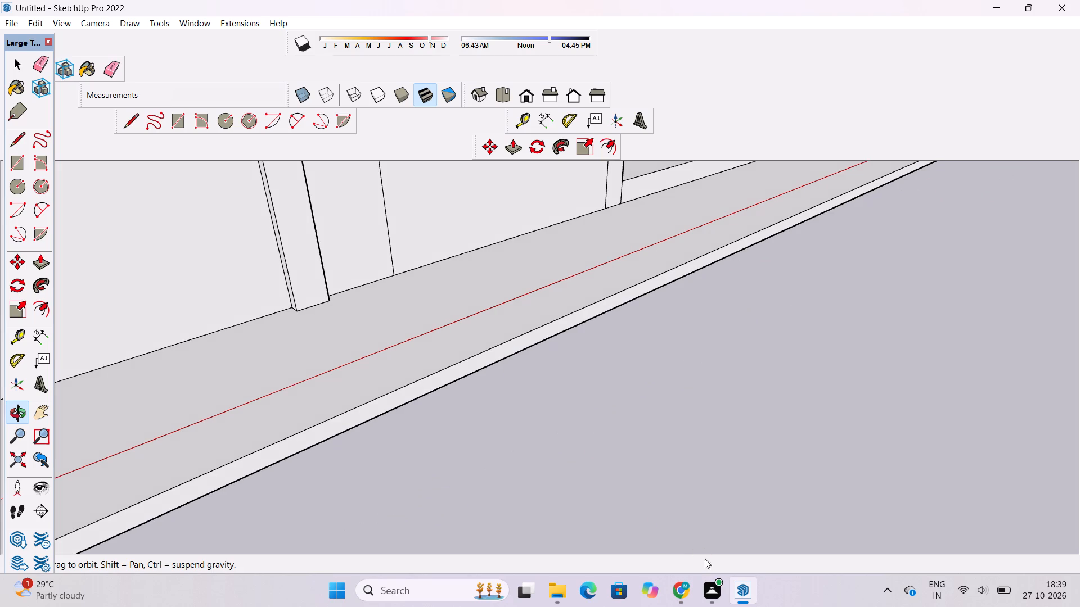
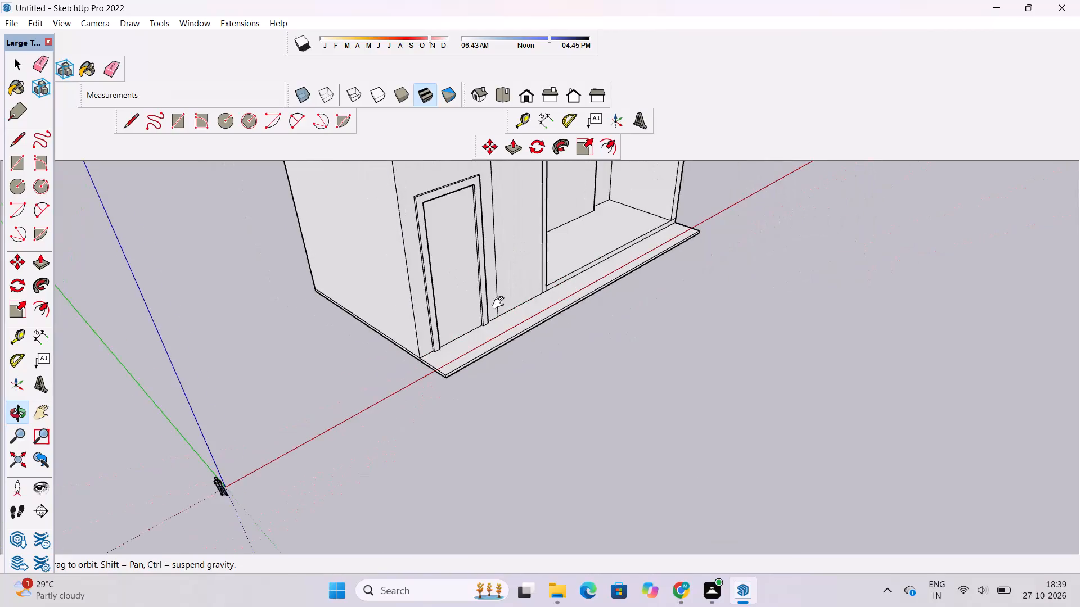
Examine the building's front elevation and the projecting plinth strip along its base.
drag(498, 378, 459, 355)
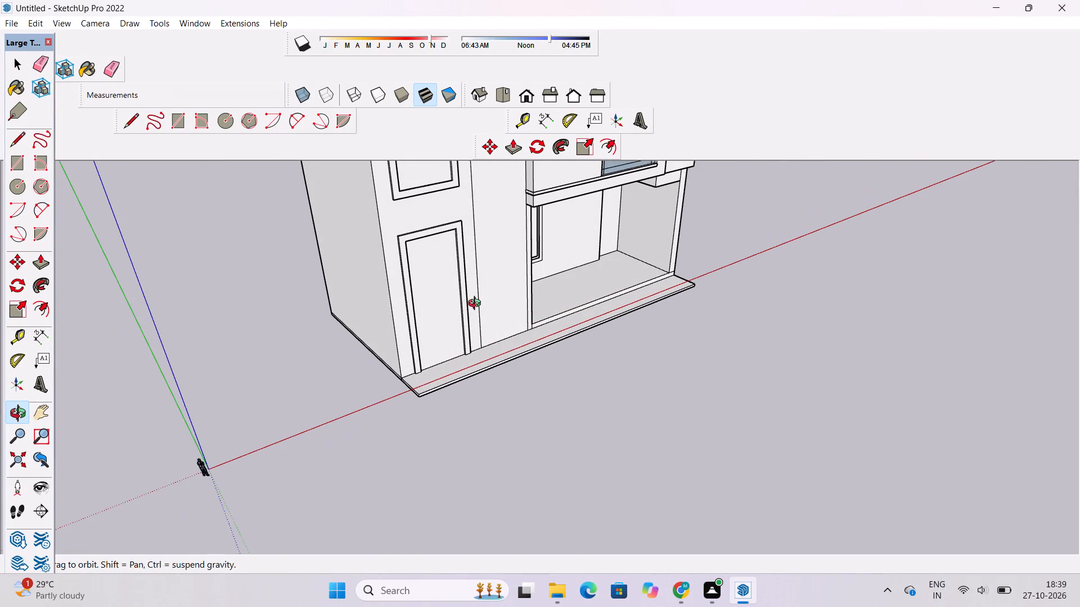
scroll(579, 327, down, 6)
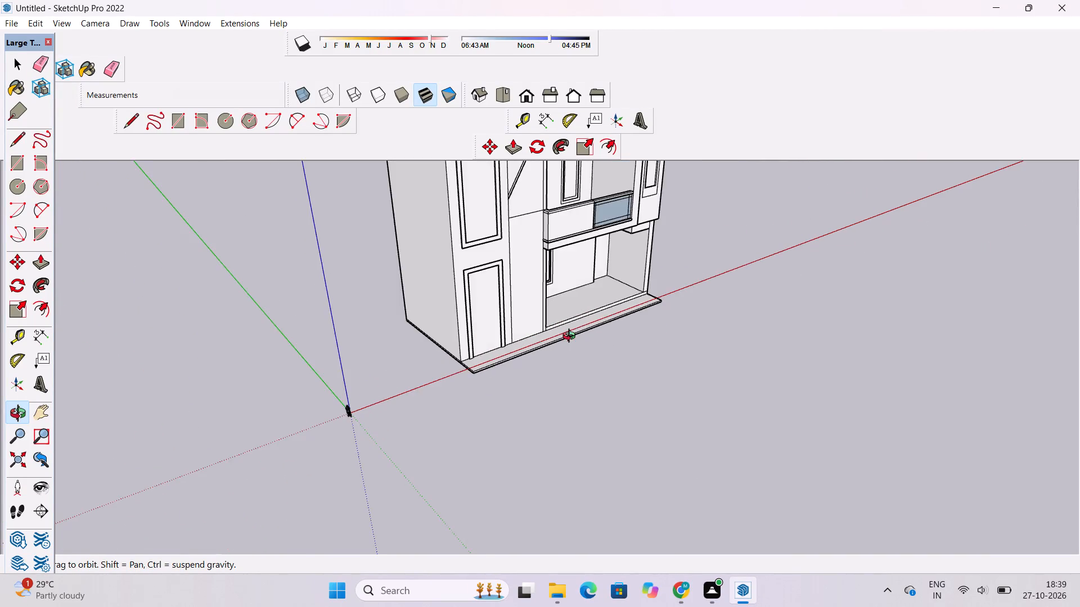
shift+drag(578, 315, 562, 339)
drag(579, 371, 483, 364)
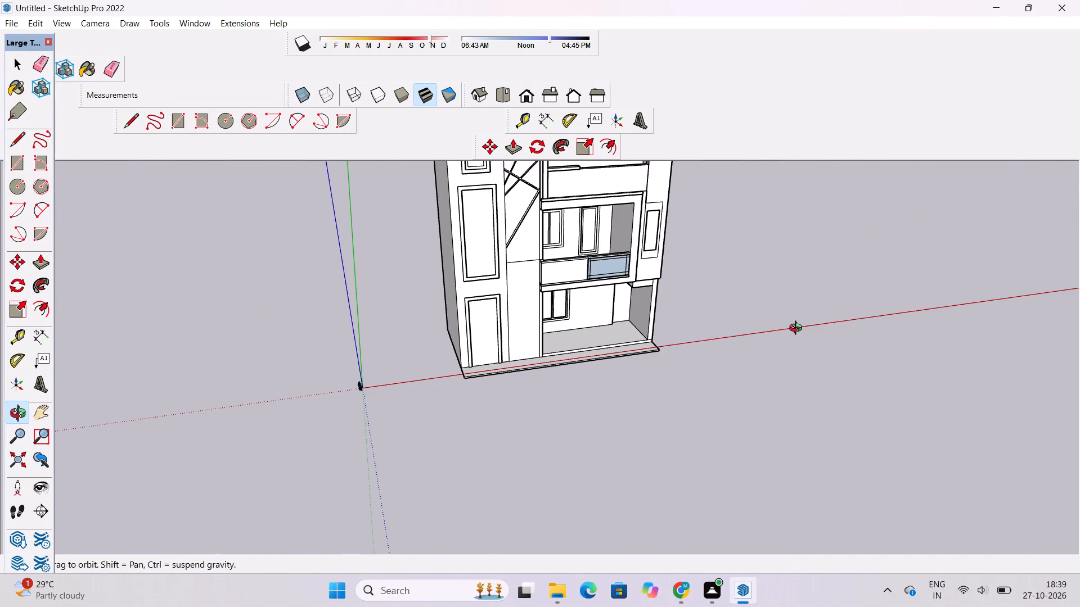
scroll(812, 288, down, 2)
shift+drag(610, 287, 588, 384)
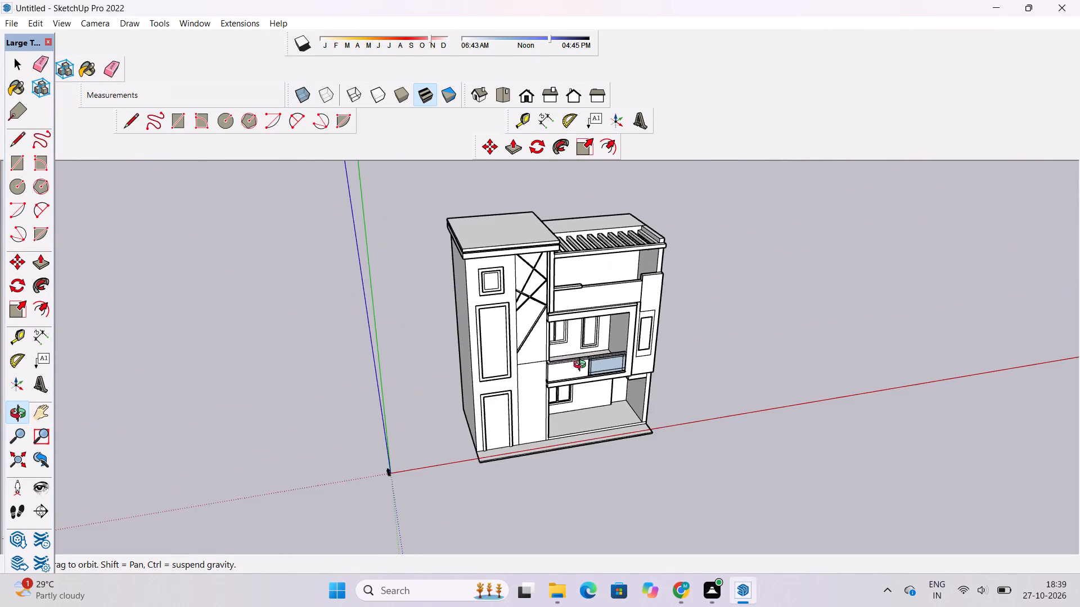
scroll(582, 366, up, 4)
drag(590, 342, 713, 329)
scroll(656, 269, up, 4)
shift+drag(652, 278, 650, 283)
drag(650, 283, 575, 279)
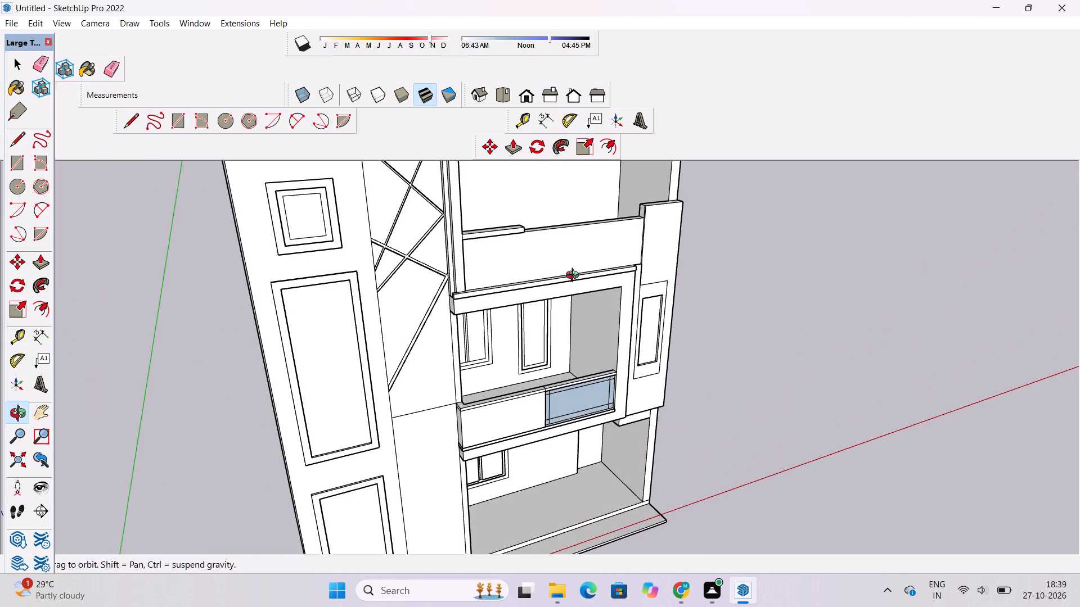
shift+drag(577, 288, 509, 288)
drag(511, 288, 535, 302)
scroll(539, 288, down, 3)
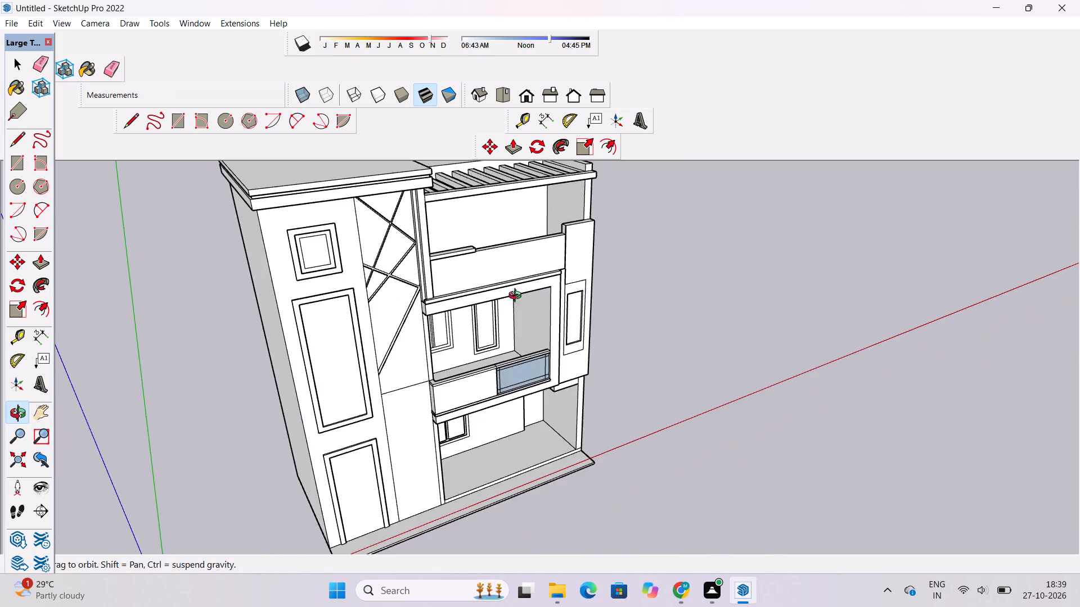
shift+drag(484, 319, 581, 280)
drag(588, 430, 541, 333)
scroll(524, 380, down, 5)
shift+drag(541, 452, 524, 334)
drag(520, 338, 463, 428)
Place a guide line 1.7' in from the door-side end edge of the front plinth strip.
scroll(463, 336, up, 2)
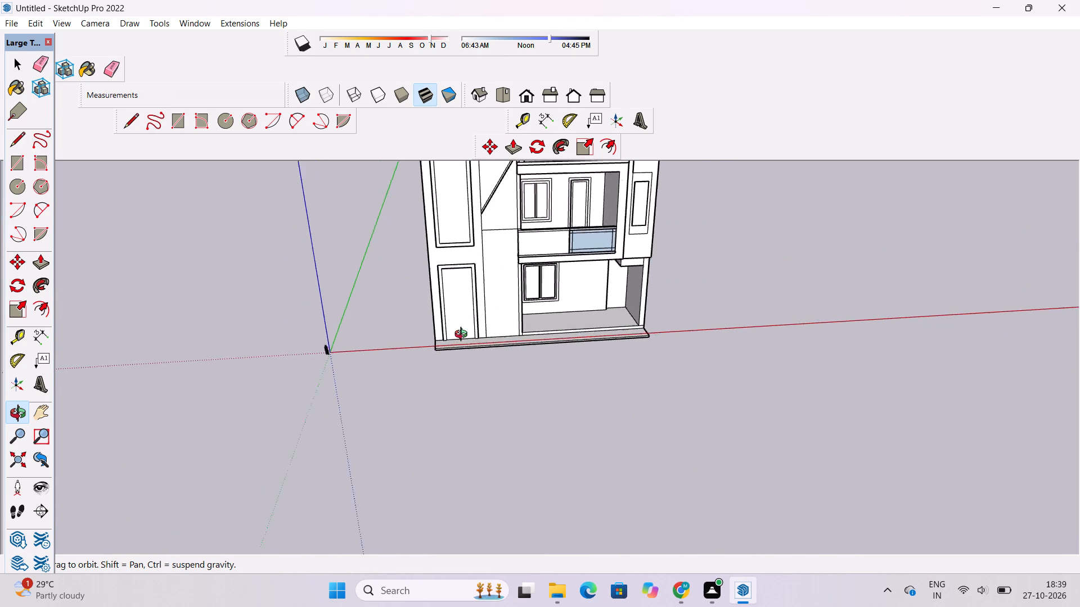
scroll(463, 336, up, 2)
drag(442, 386, 417, 477)
scroll(440, 328, up, 8)
key(t)
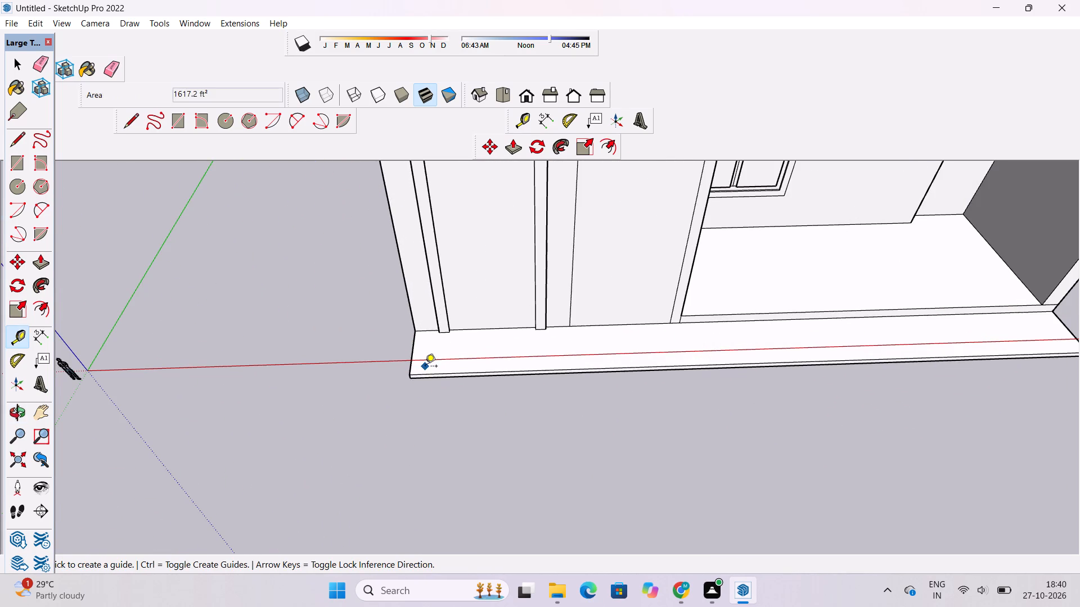
scroll(425, 366, up, 9)
click(403, 347)
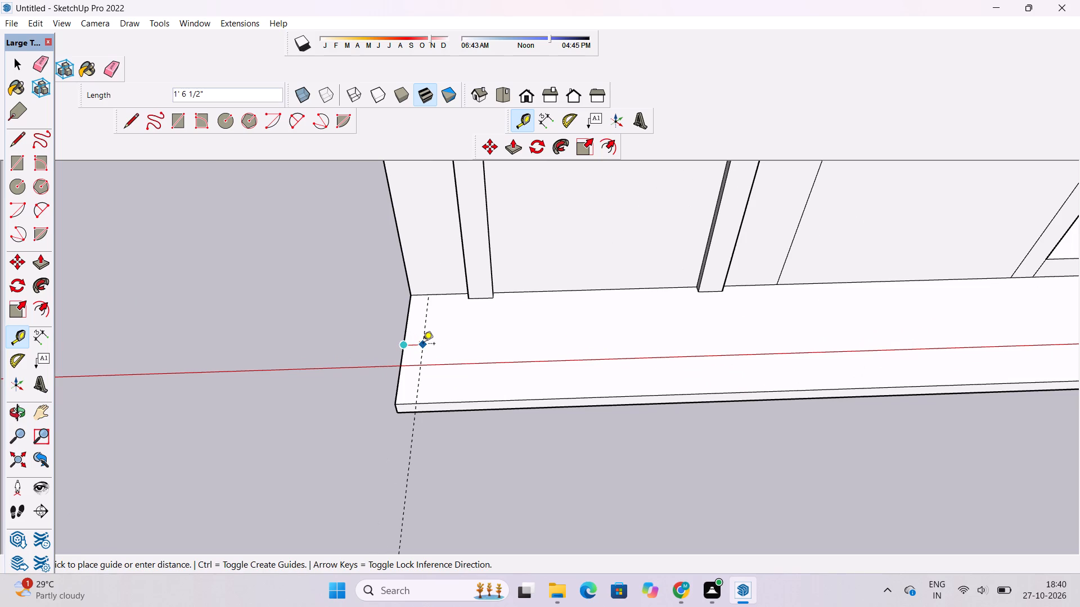
text(1.7')
key(Return)
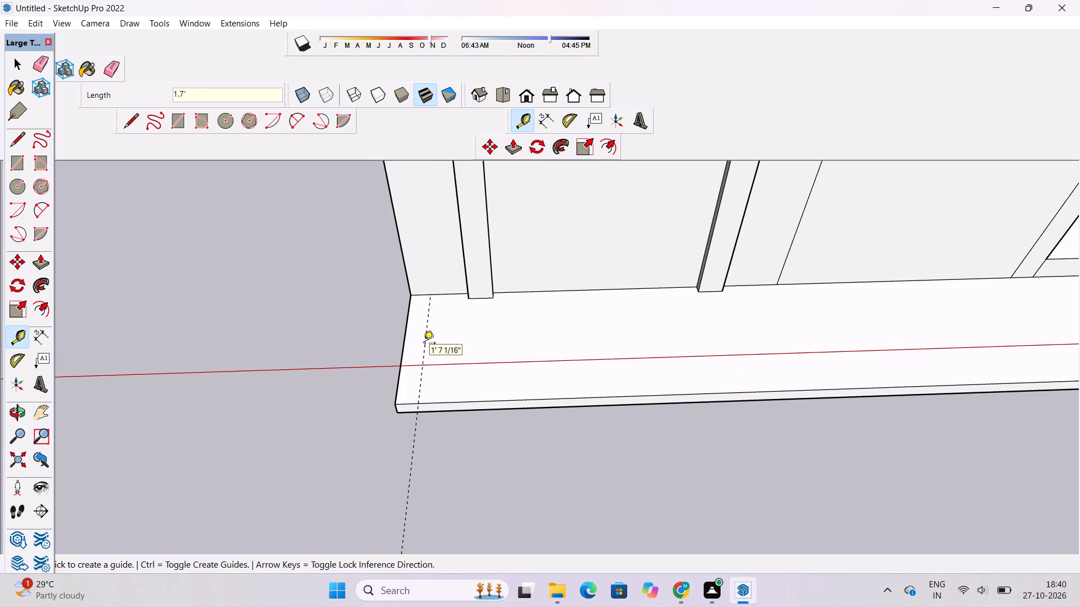
Place a guide line 1.7' back from the long outer edge of the plinth strip.
scroll(425, 336, down, 9)
scroll(345, 352, down, 6)
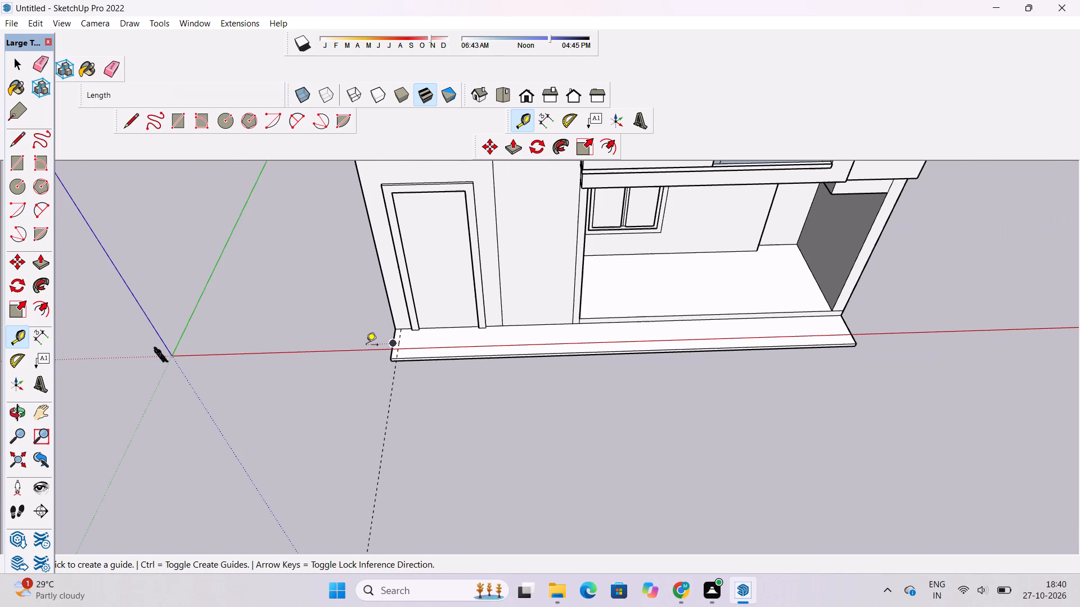
scroll(505, 374, up, 5)
scroll(591, 346, up, 4)
click(589, 343)
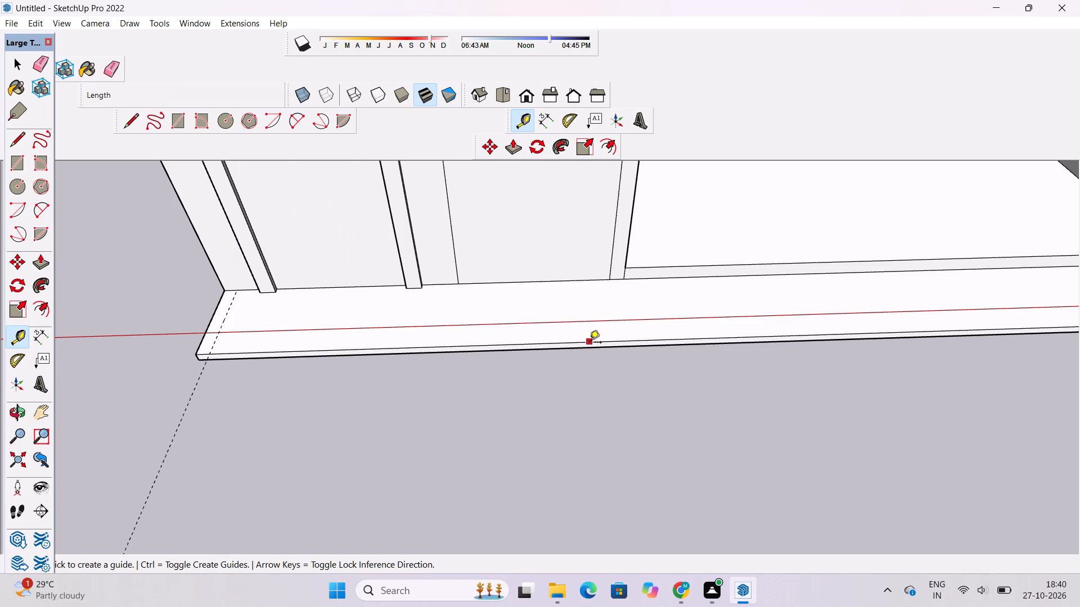
scroll(591, 321, down, 5)
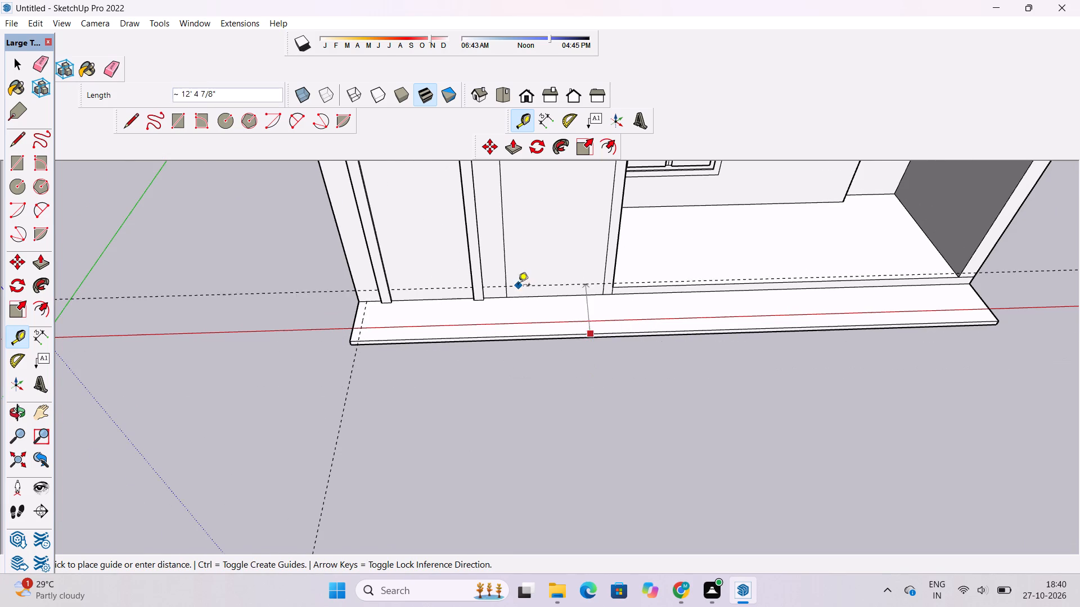
scroll(515, 293, down, 5)
scroll(418, 416, down, 5)
scroll(579, 286, up, 10)
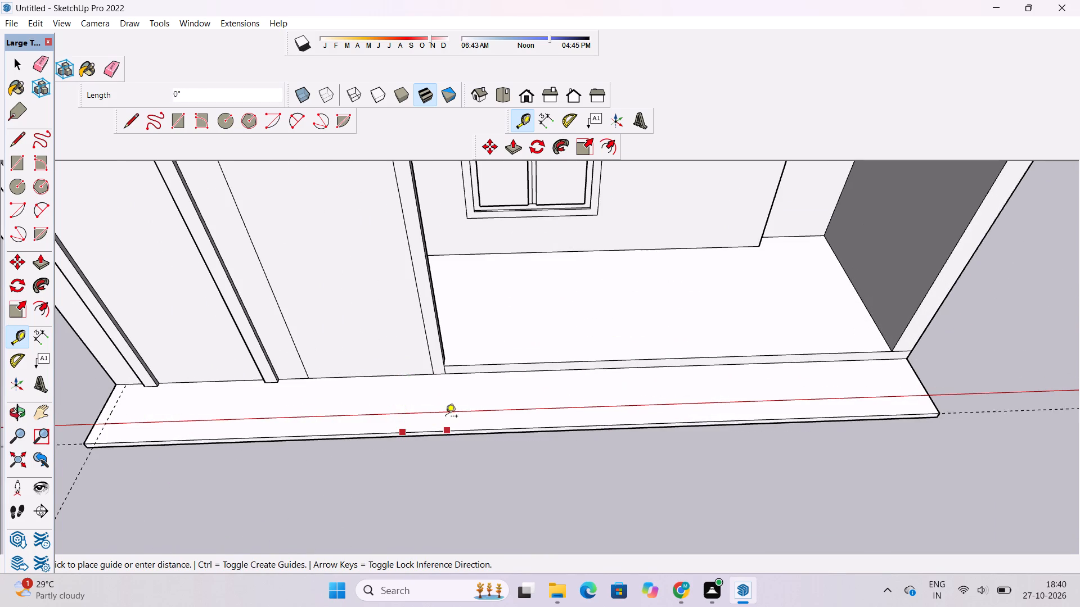
scroll(512, 411, down, 5)
scroll(392, 410, up, 10)
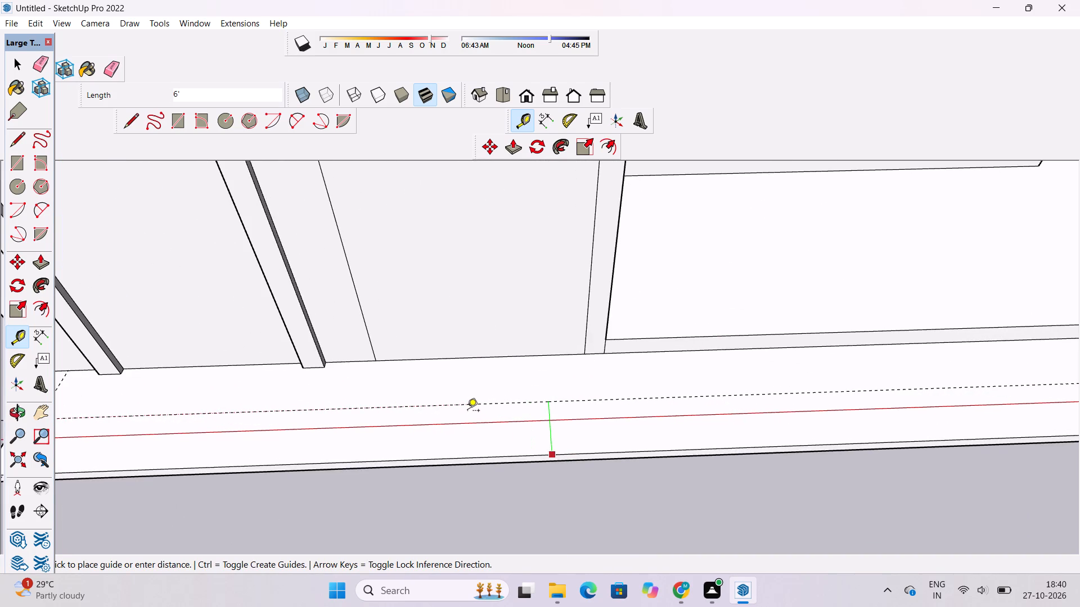
text(1.7')
key(Return)
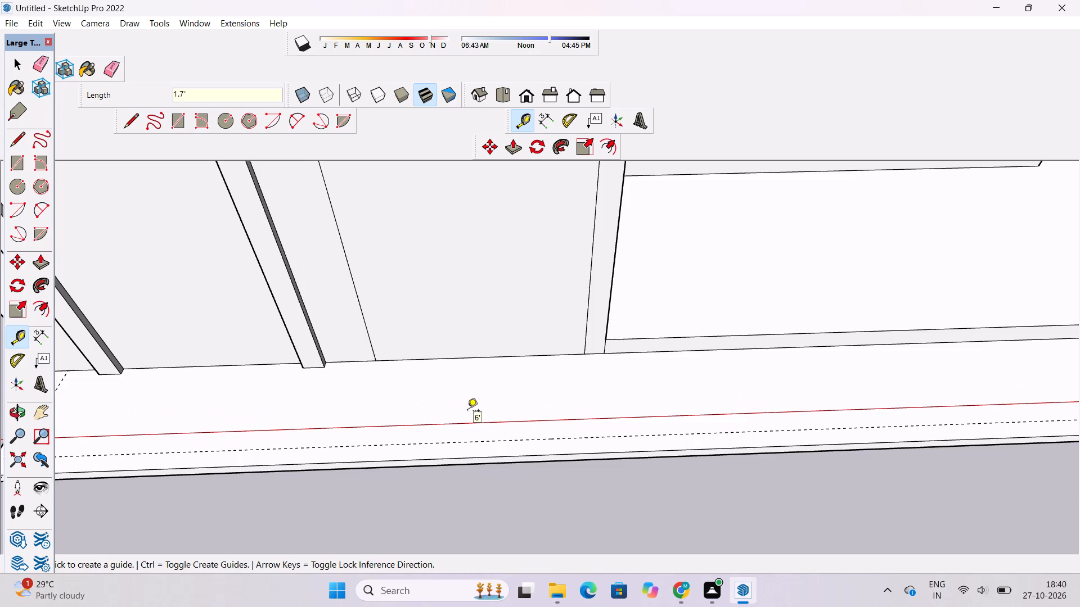
Place a guide line 6' in from the plinth strip's far end edge, beside the open porch.
scroll(456, 480, down, 10)
scroll(405, 449, down, 3)
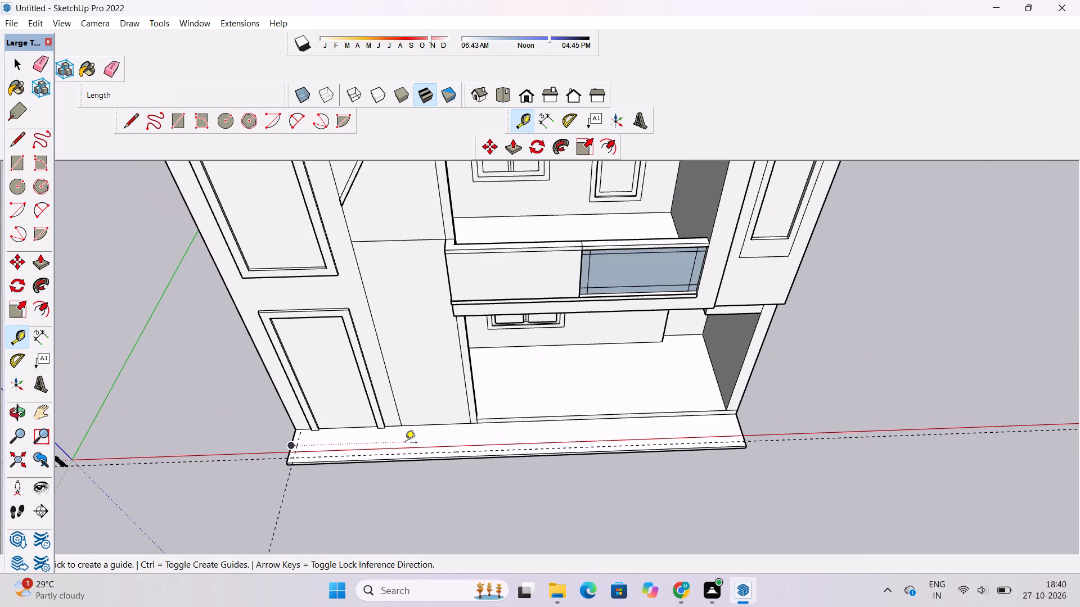
scroll(717, 436, up, 7)
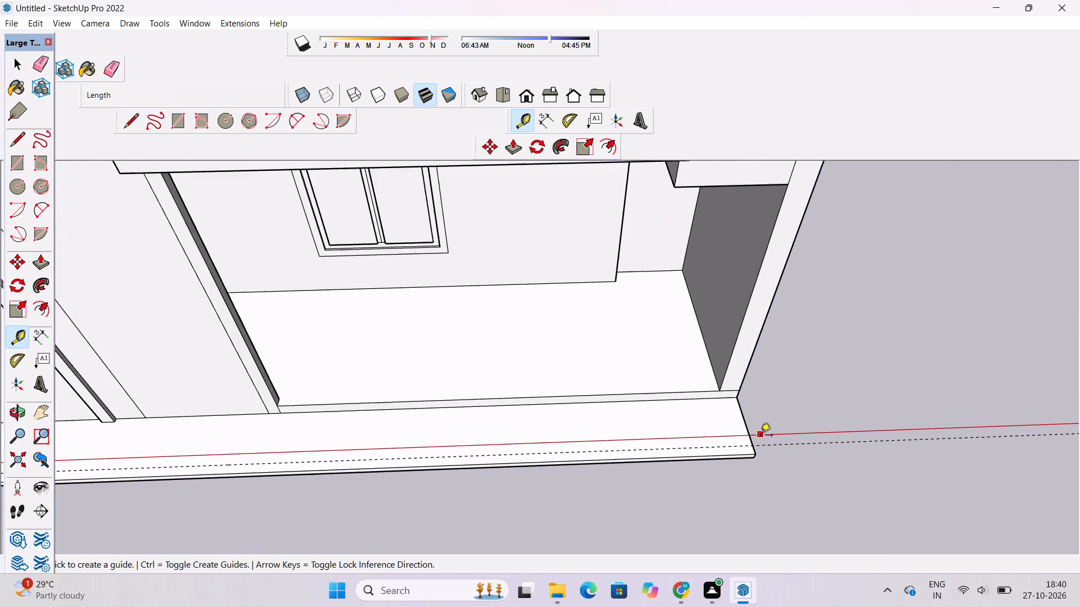
scroll(754, 433, up, 5)
click(752, 446)
scroll(752, 446, down, 3)
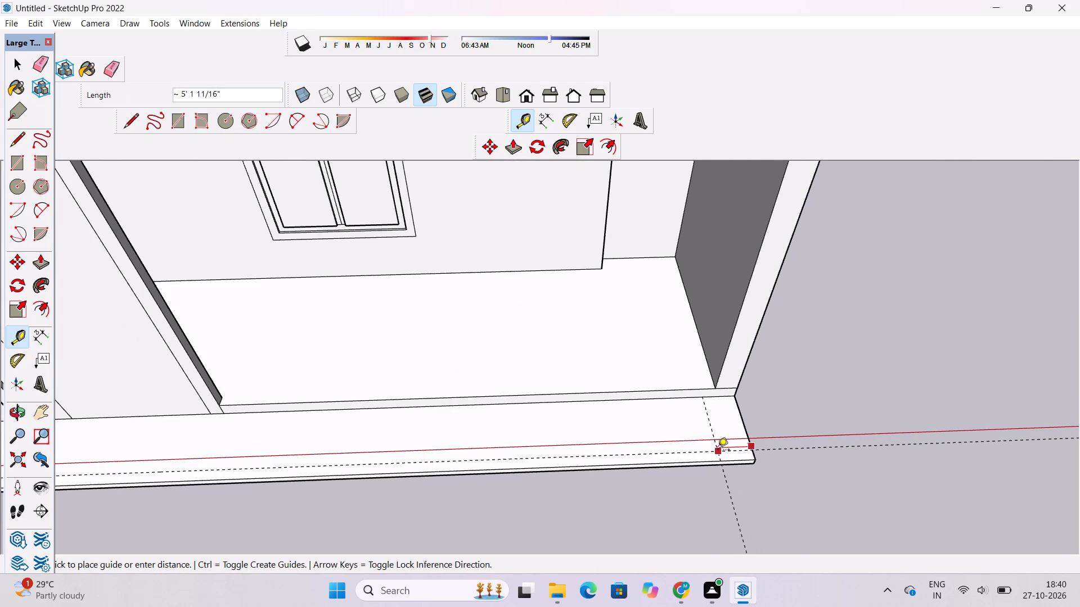
text(6')
key(Return)
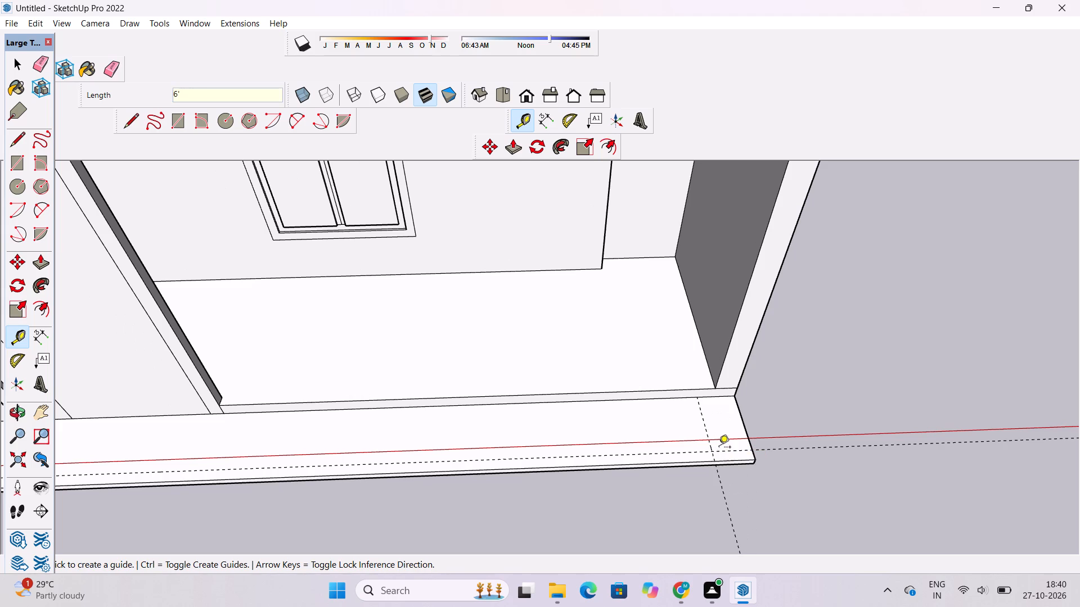
Draw a line along the door-side guide from the wall base to its intersection with the front guide.
scroll(723, 445, down, 6)
scroll(723, 445, up, 7)
scroll(817, 440, down, 5)
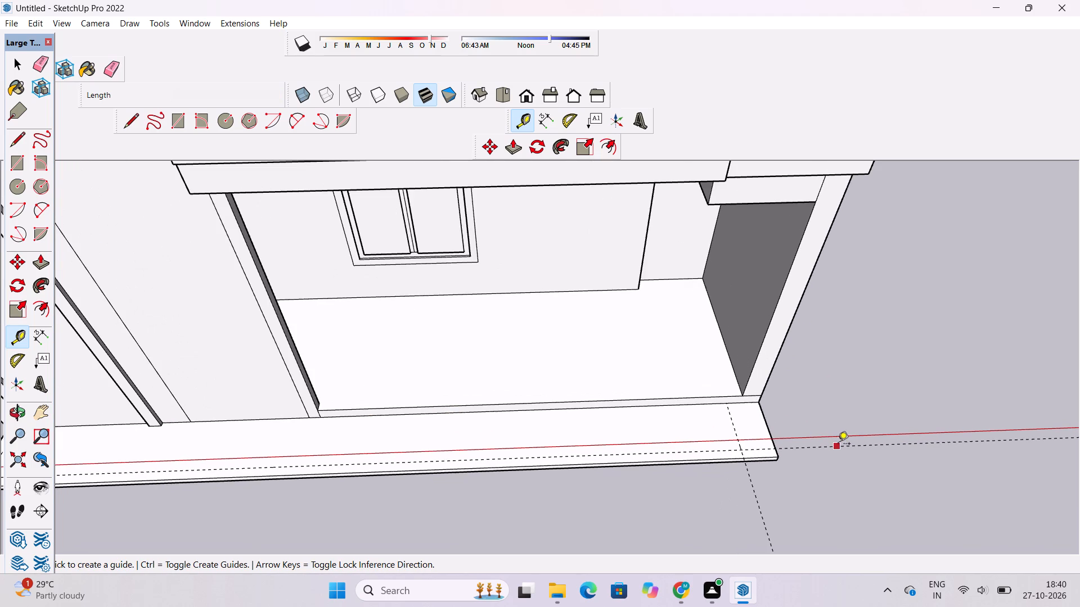
key(l)
scroll(839, 445, down, 3)
scroll(108, 436, up, 12)
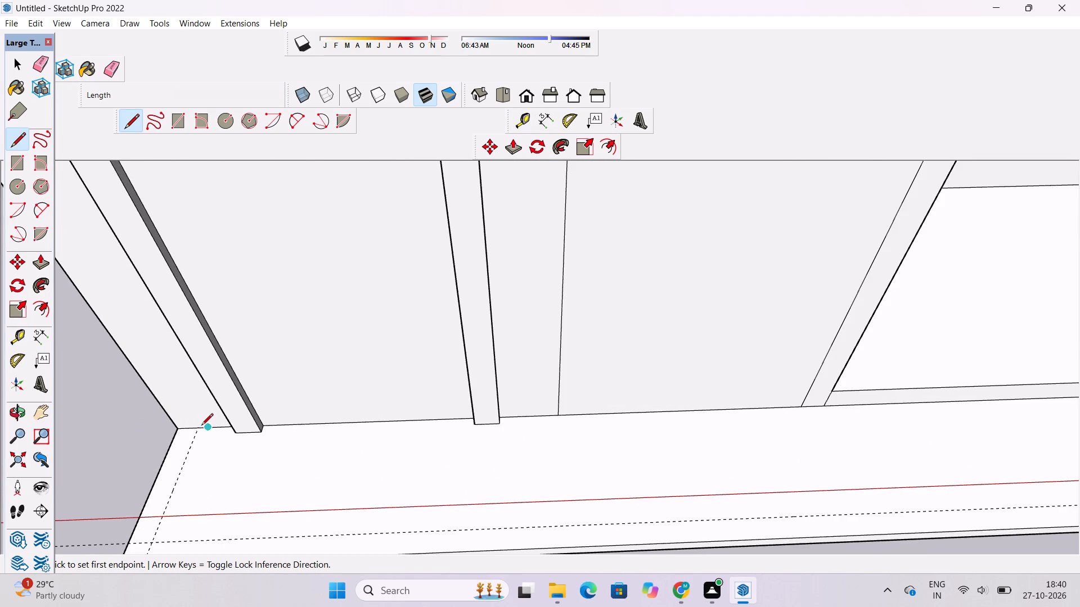
click(195, 428)
scroll(196, 427, down, 6)
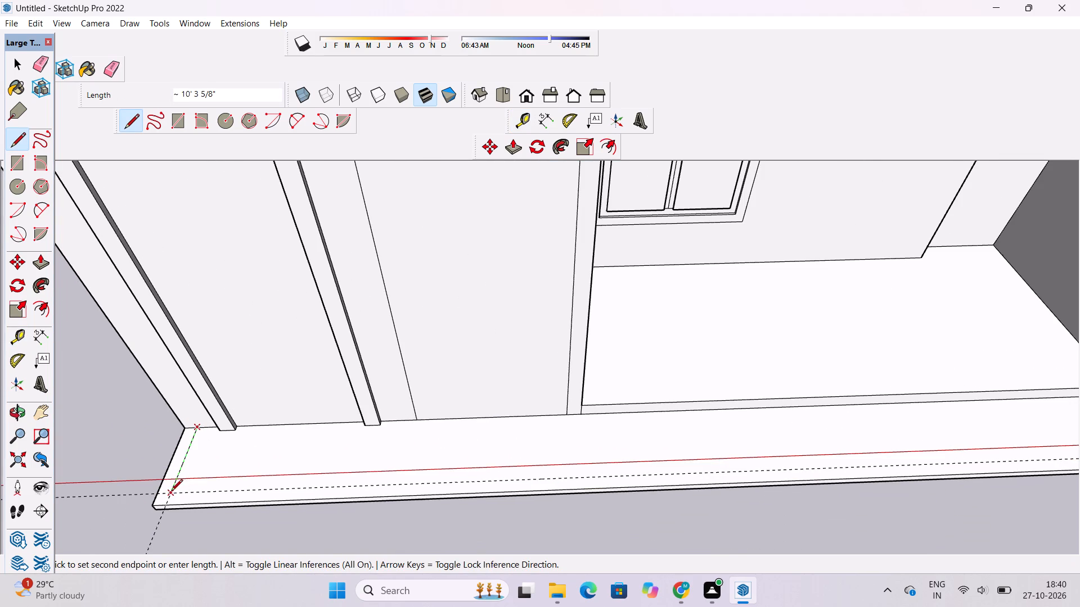
click(171, 492)
scroll(171, 493, down, 2)
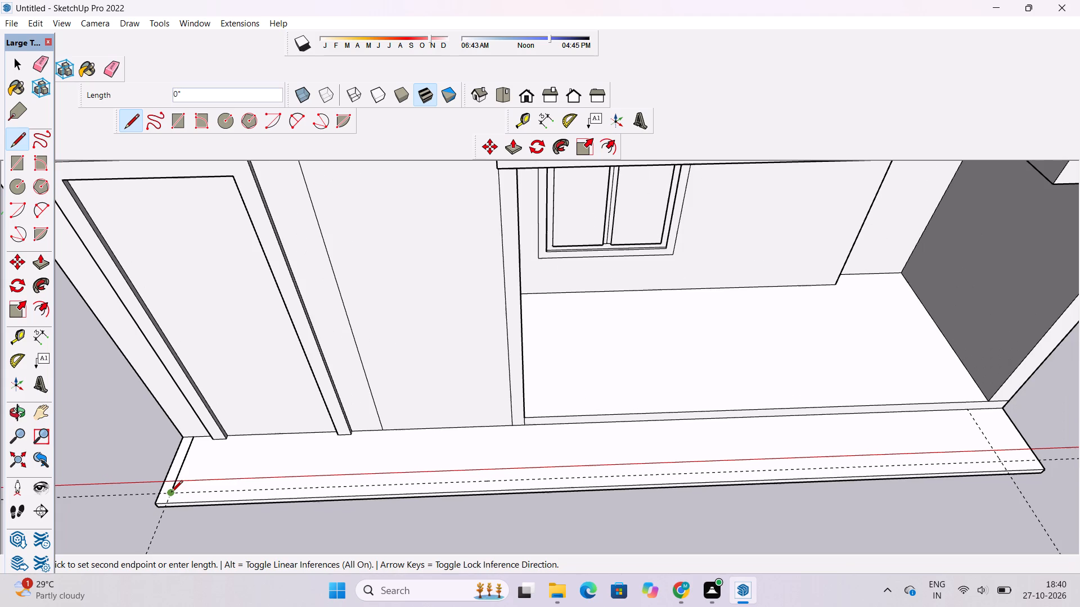
key(space)
Place a guide line across the plinth strip 67' from the short line drawn at its door-side end.
text(t)
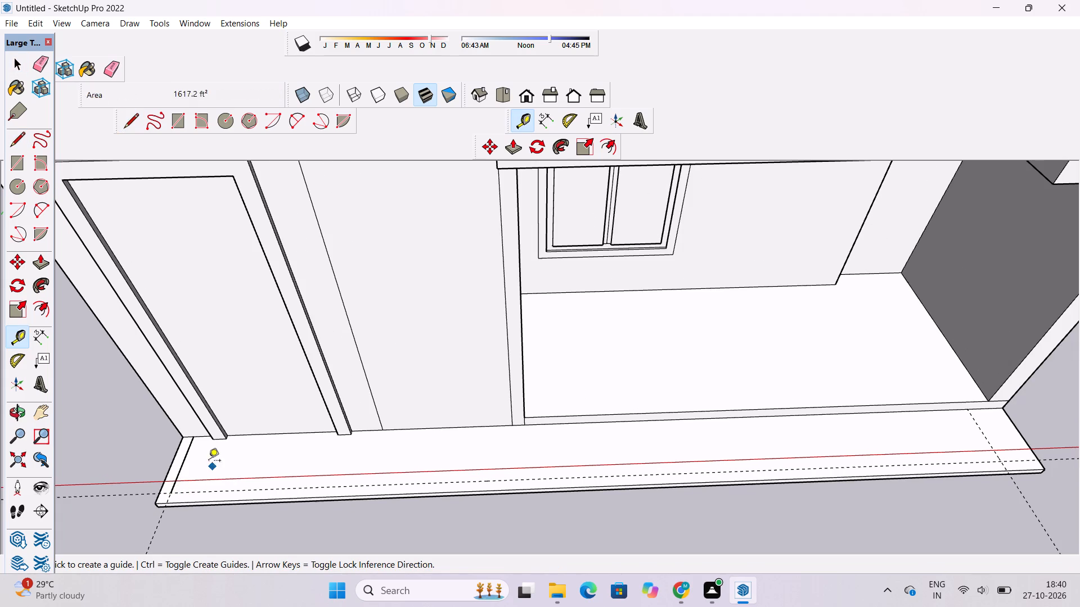
click(182, 463)
scroll(217, 469, down, 5)
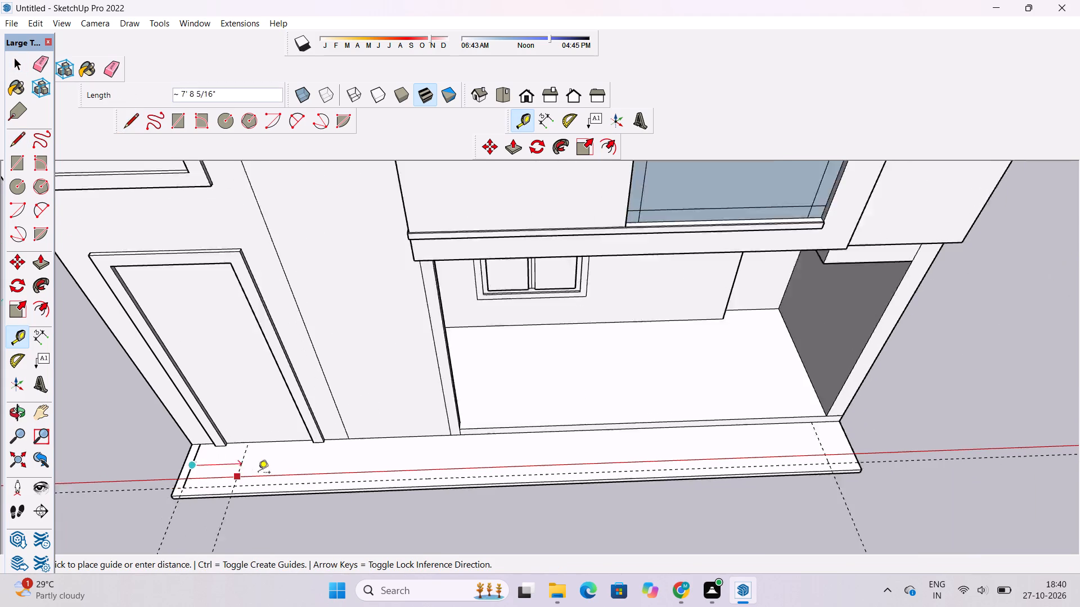
scroll(600, 421, down, 6)
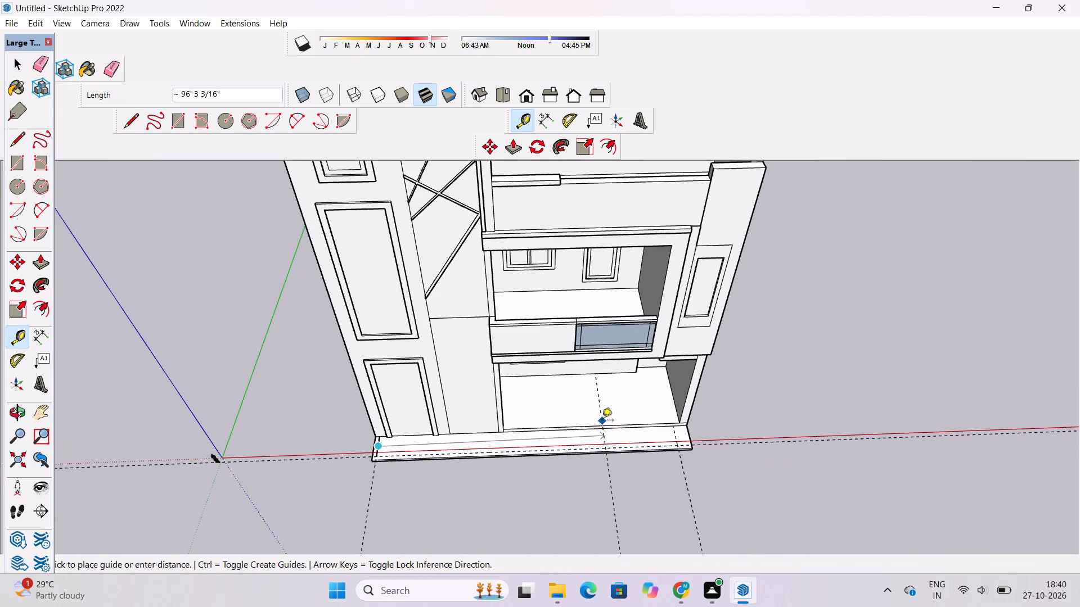
scroll(576, 415, up, 8)
scroll(511, 458, down, 1)
scroll(511, 476, up, 2)
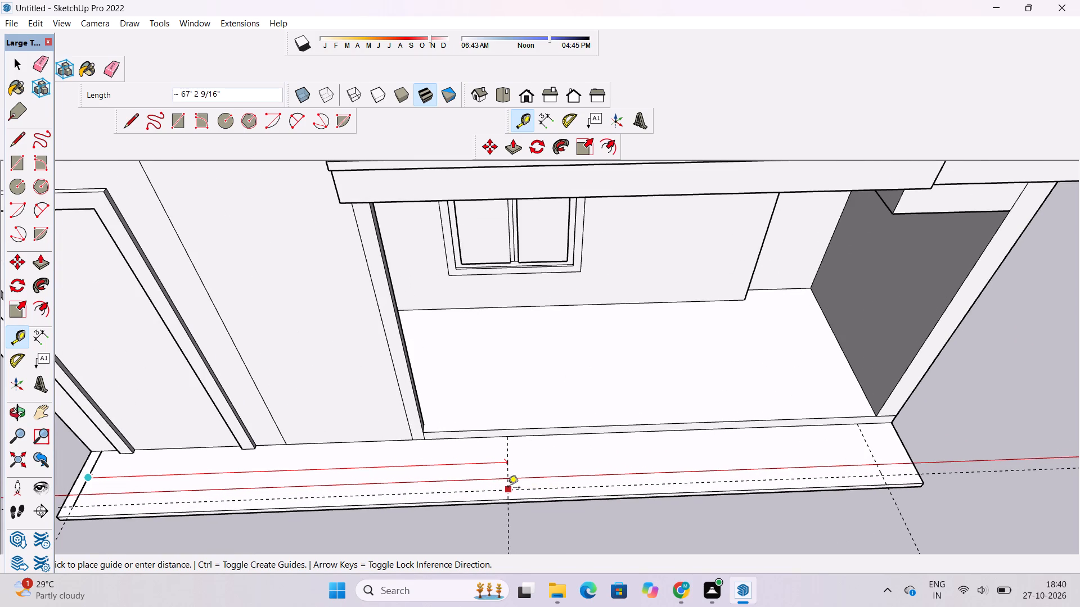
text(67')
key(Return)
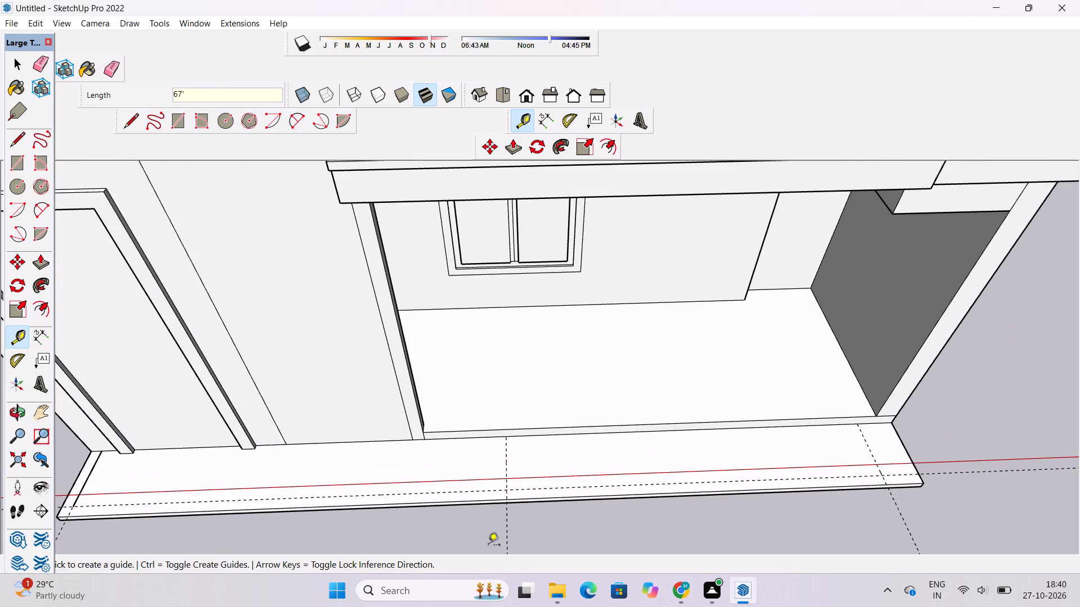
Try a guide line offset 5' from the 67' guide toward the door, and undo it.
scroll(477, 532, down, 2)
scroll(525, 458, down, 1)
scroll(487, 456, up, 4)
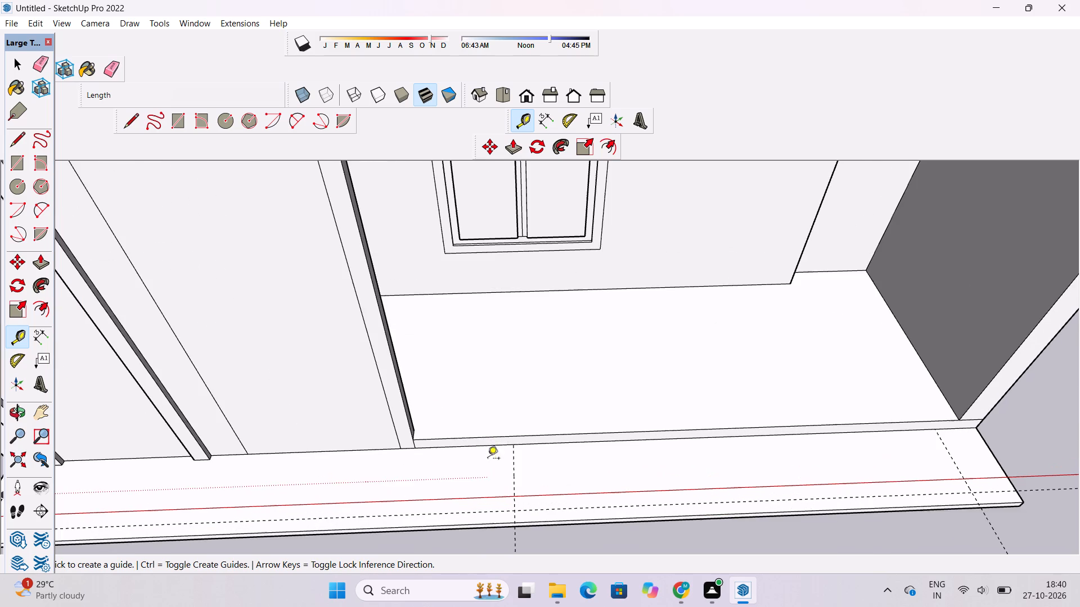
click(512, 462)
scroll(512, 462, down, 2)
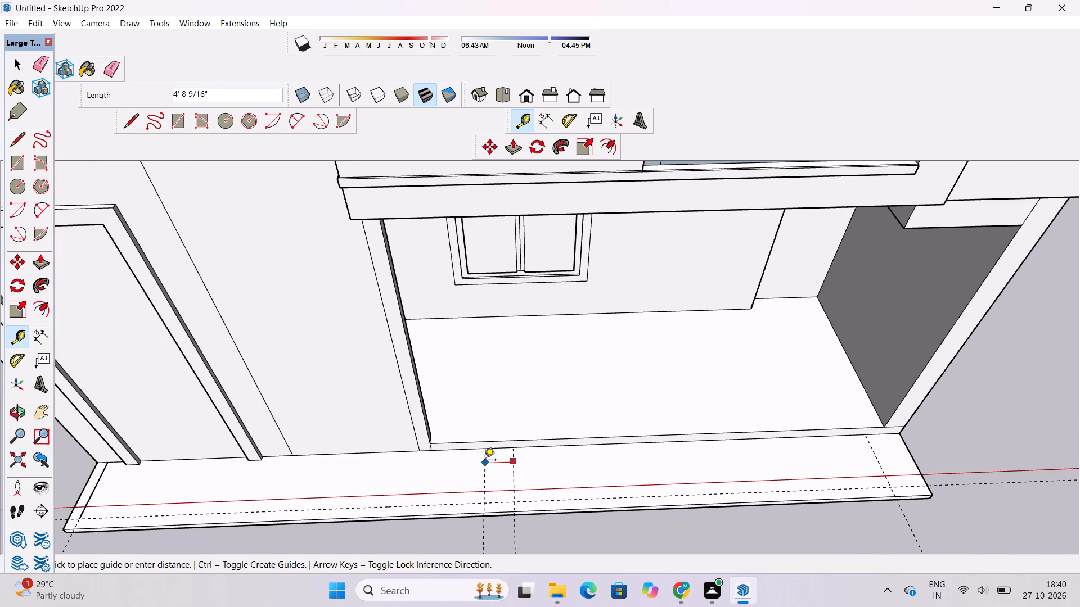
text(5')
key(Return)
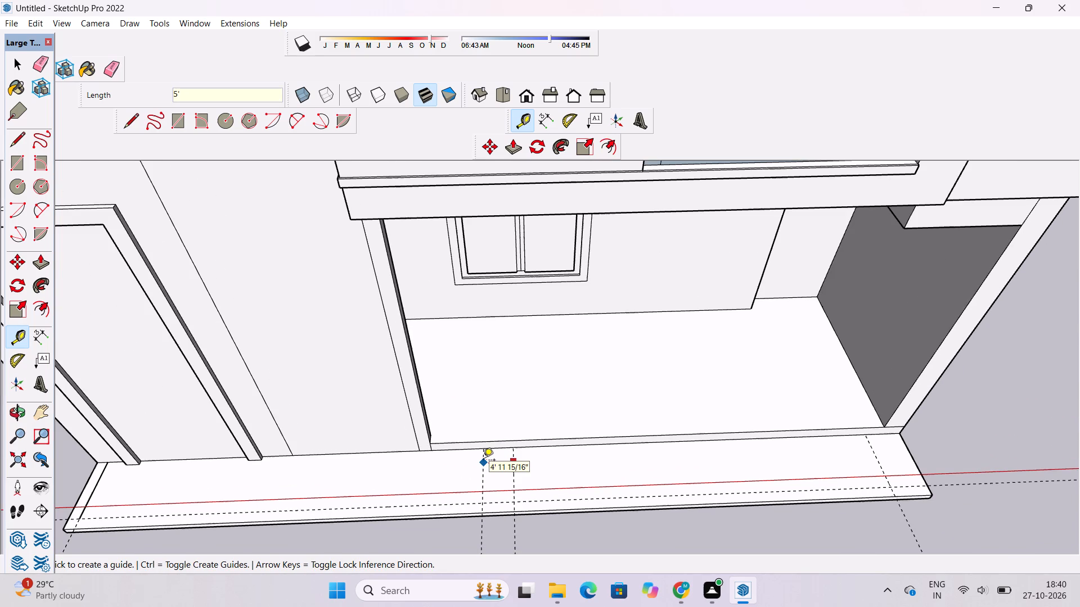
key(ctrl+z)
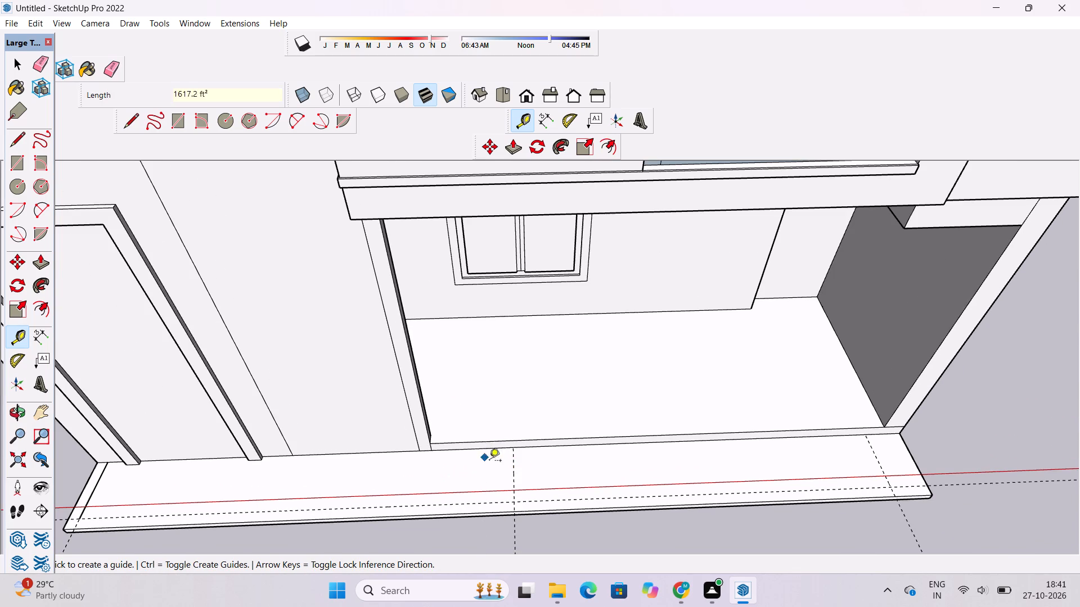
Place a guide line 6' from the 67' guide, on its door side.
click(512, 460)
text(6')
key(Return)
scroll(497, 508, down, 3)
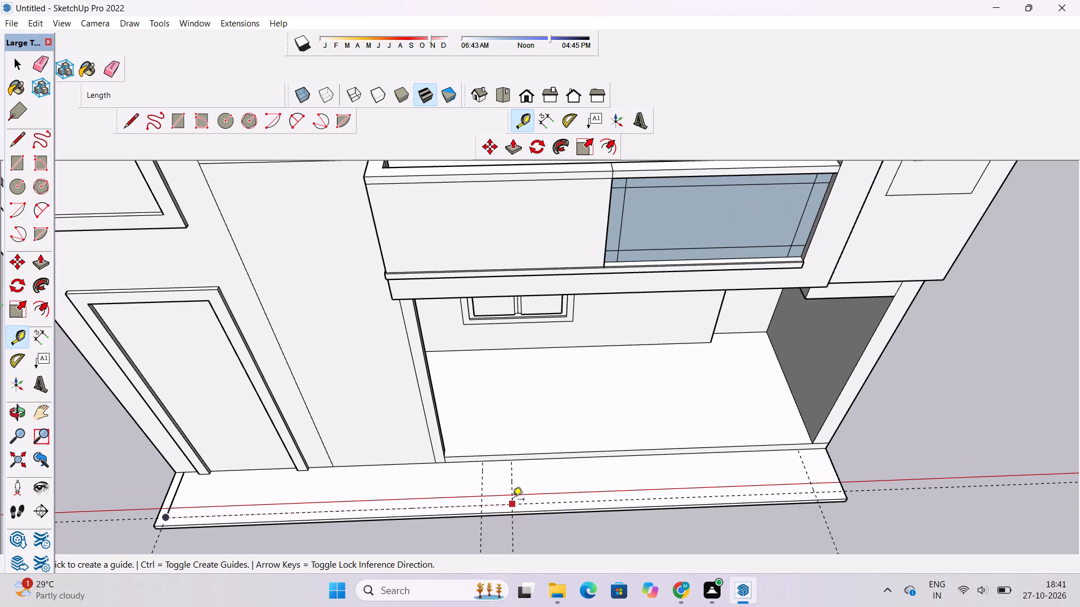
scroll(512, 500, up, 4)
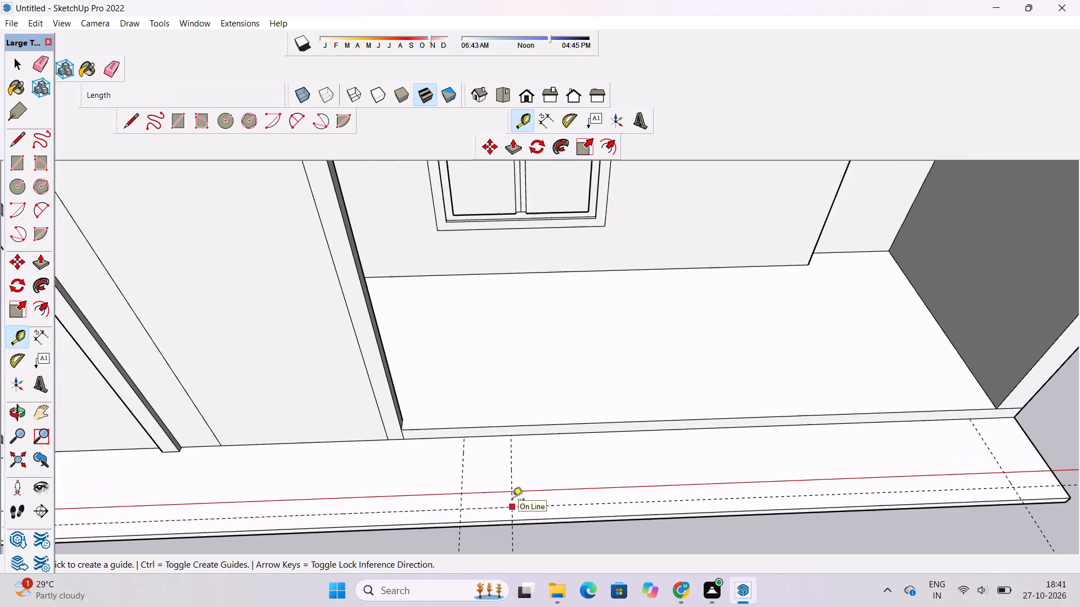
Place a guide line 4' in from the plinth strip's front edge.
scroll(512, 500, up, 5)
click(480, 520)
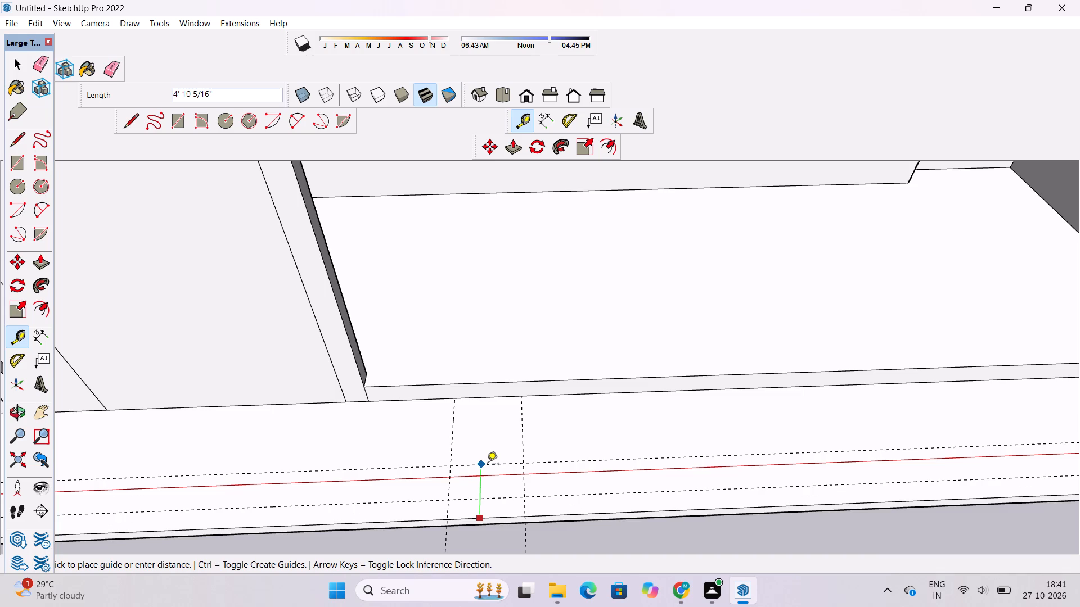
text(4')
key(Return)
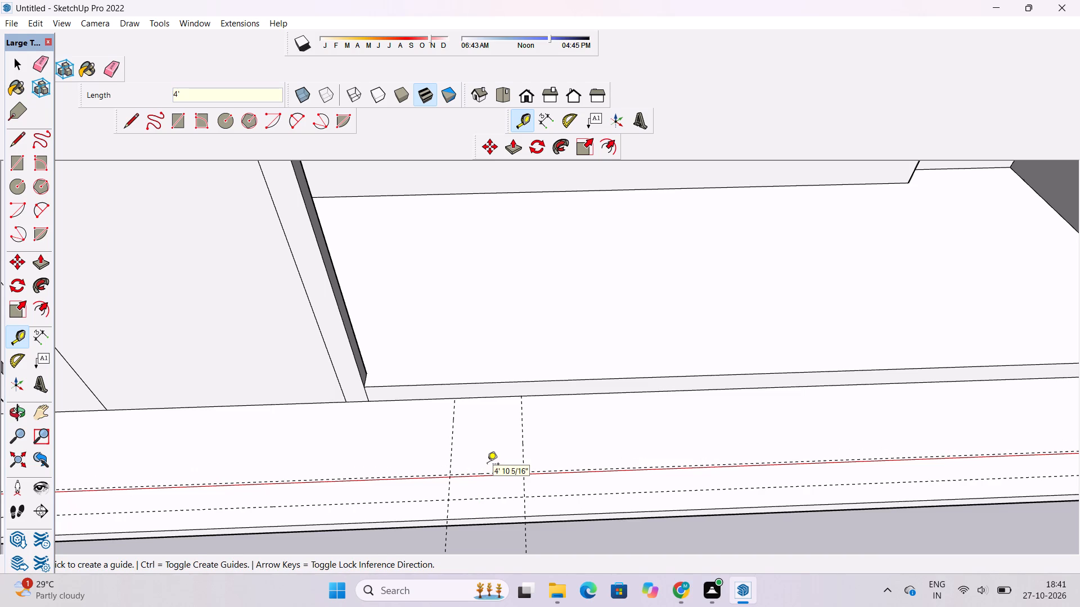
Draw a 6' by 4' rectangle between the two cross guides, from the 4' guide to the front edge line.
scroll(487, 465, down, 5)
key(r)
scroll(482, 478, up, 8)
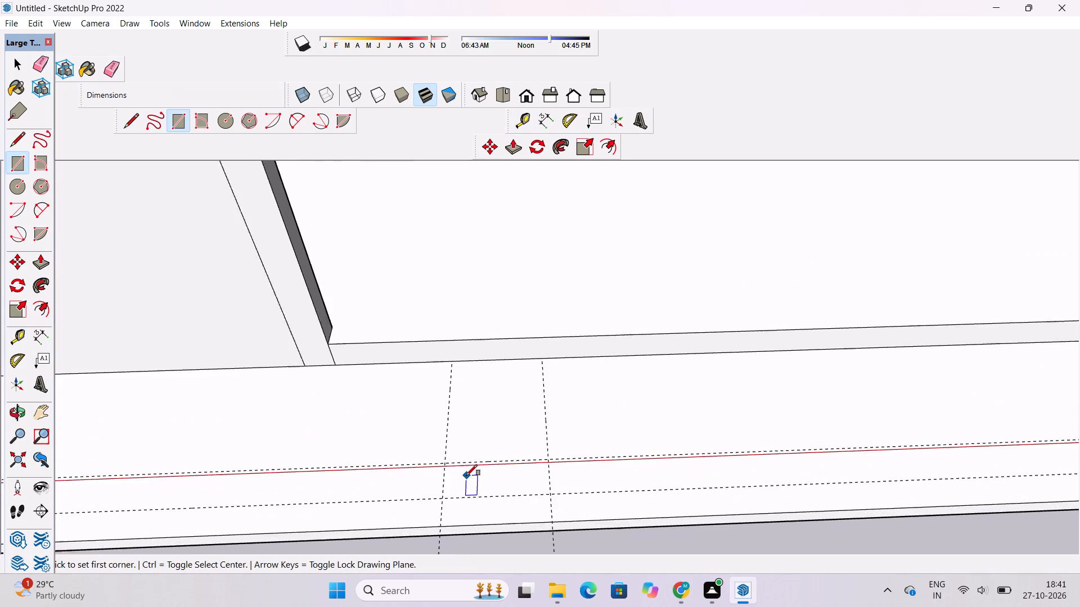
scroll(466, 475, up, 2)
click(440, 458)
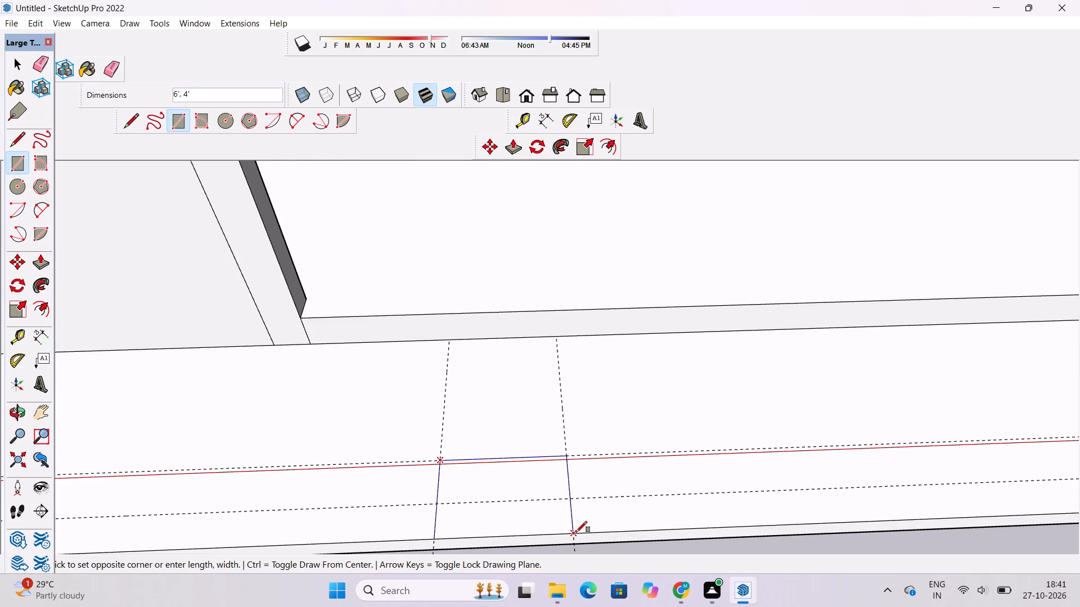
click(575, 532)
Erase the two cross guides bounding the 6' by 4' rectangle.
scroll(547, 499, down, 6)
key(r)
key(e)
drag(563, 424, 560, 432)
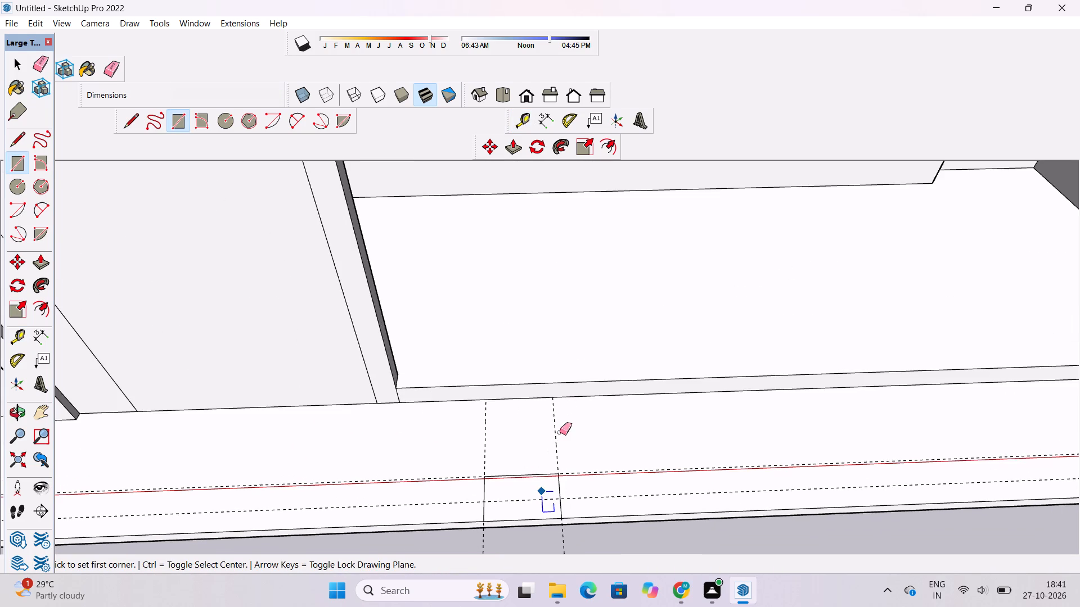
drag(560, 432, 480, 441)
Draw a rectangle at the plinth's open-room end, from the 4' guide and end guide intersection to the outer front corner.
scroll(489, 452, down, 6)
scroll(521, 484, up, 4)
scroll(521, 473, down, 2)
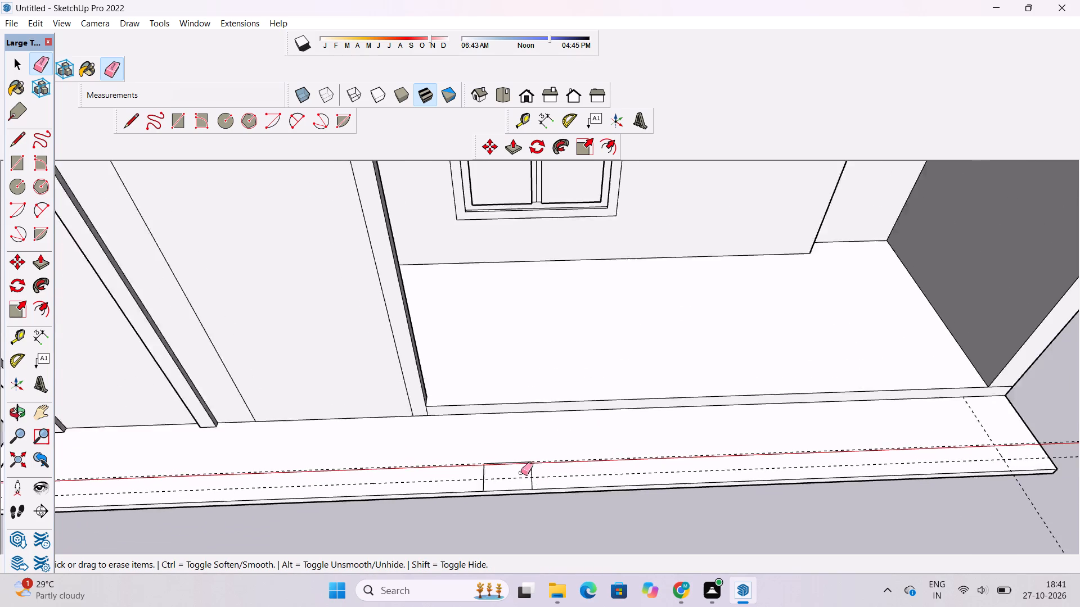
scroll(521, 473, down, 2)
scroll(327, 474, down, 4)
scroll(872, 455, up, 4)
scroll(823, 467, up, 4)
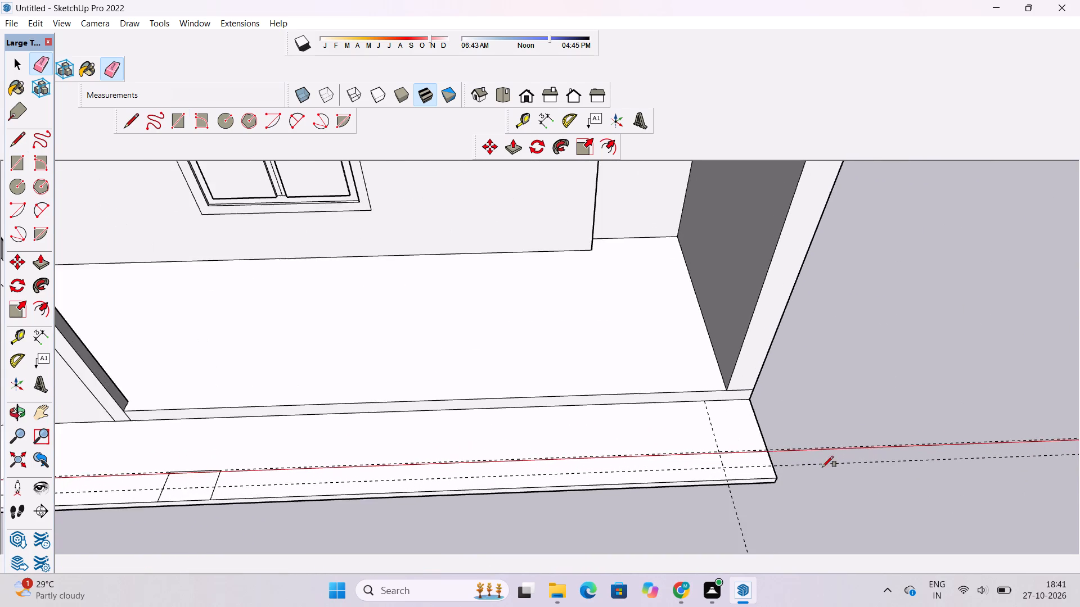
key(r)
scroll(747, 447, up, 10)
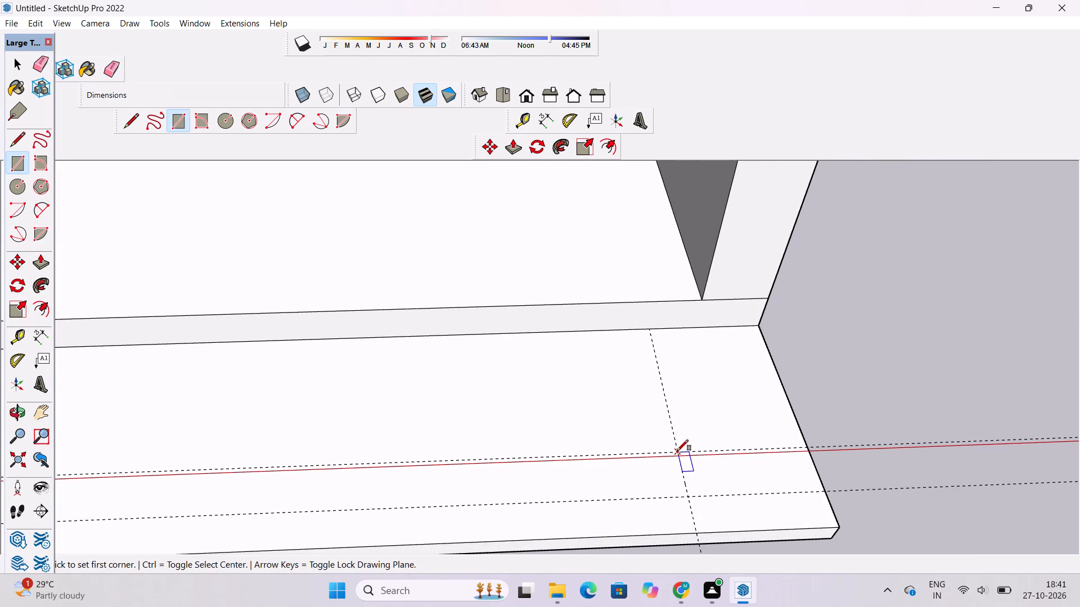
click(677, 451)
click(840, 527)
Erase the cross guide at the plinth's open-room end and the lengthwise 4' guide.
scroll(825, 496, down, 4)
key(e)
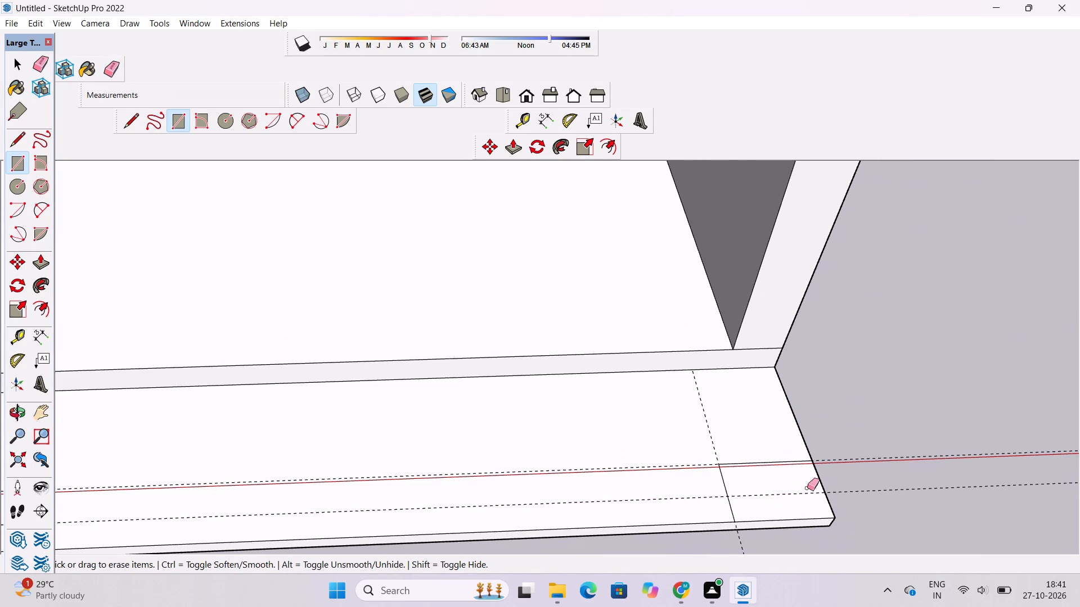
drag(733, 423, 709, 449)
scroll(850, 450, down, 12)
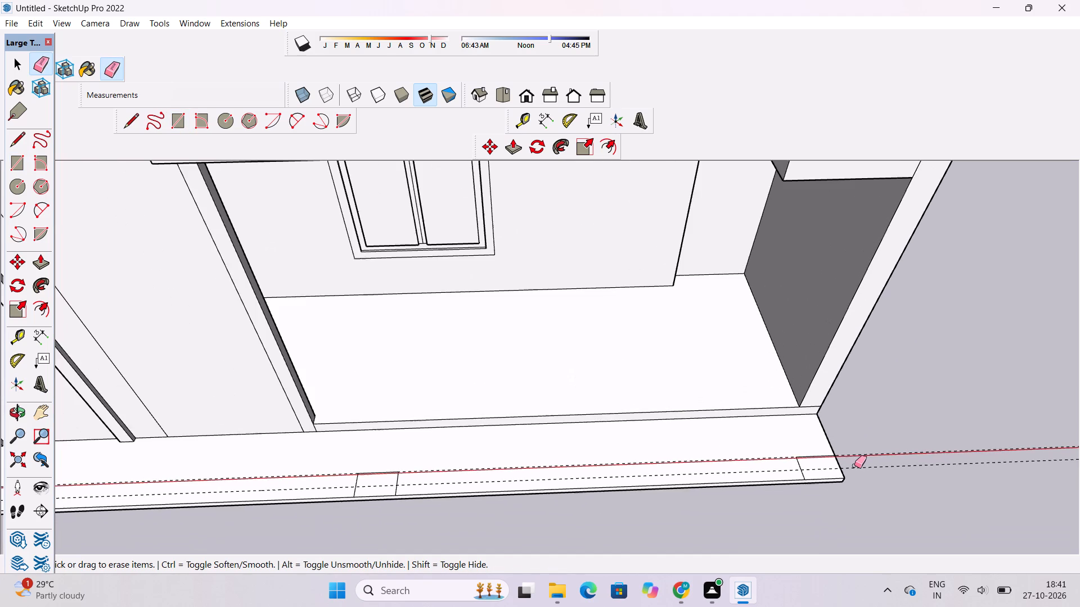
scroll(855, 465, down, 5)
scroll(694, 450, up, 9)
drag(696, 463, 696, 478)
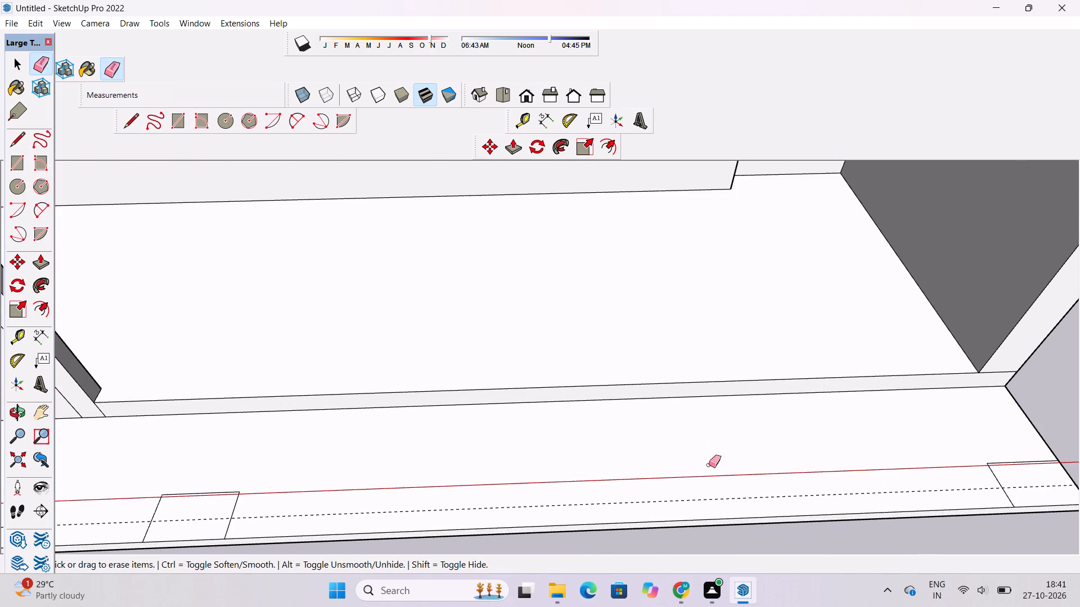
Draw a 61' line along the front guide from the door-side line's end to the side of the 6' by 4' rectangle.
scroll(785, 414, down, 12)
scroll(353, 454, up, 5)
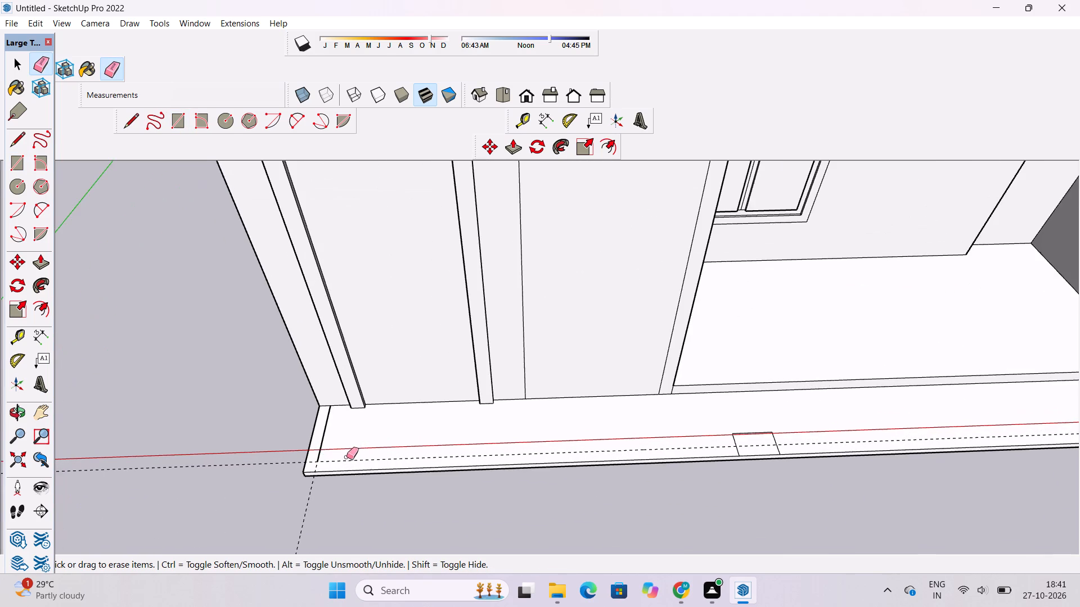
scroll(340, 458, down, 4)
key(l)
scroll(426, 466, up, 10)
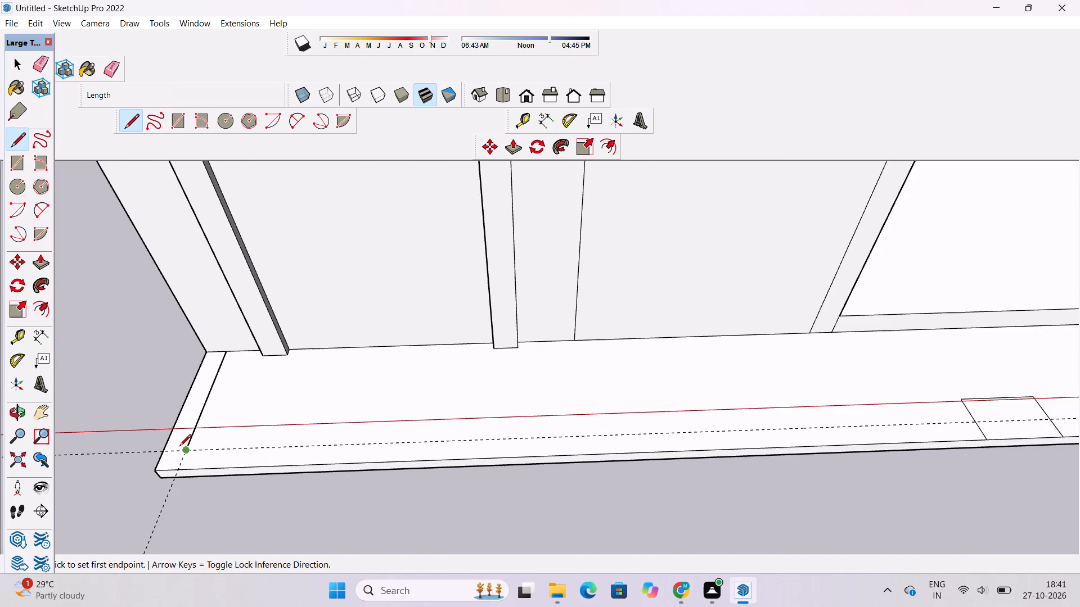
click(187, 452)
scroll(187, 452, down, 12)
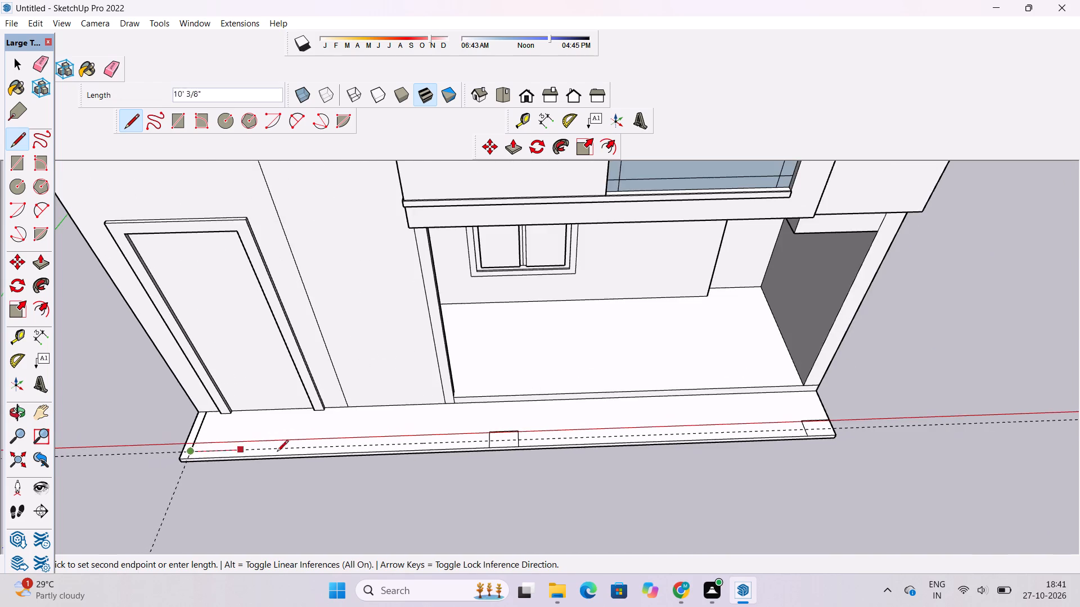
scroll(355, 452, up, 7)
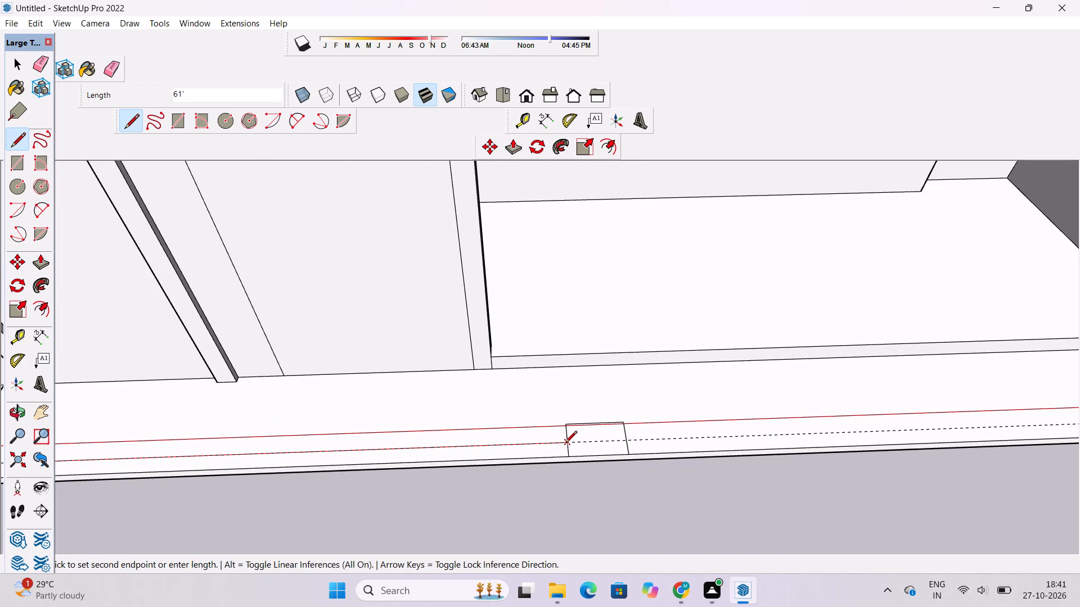
click(565, 443)
Draw a 2' line down the floor edge from the end wall's inner corner, and continue it 8' to the end rectangle.
scroll(297, 437, down, 10)
scroll(690, 405, up, 6)
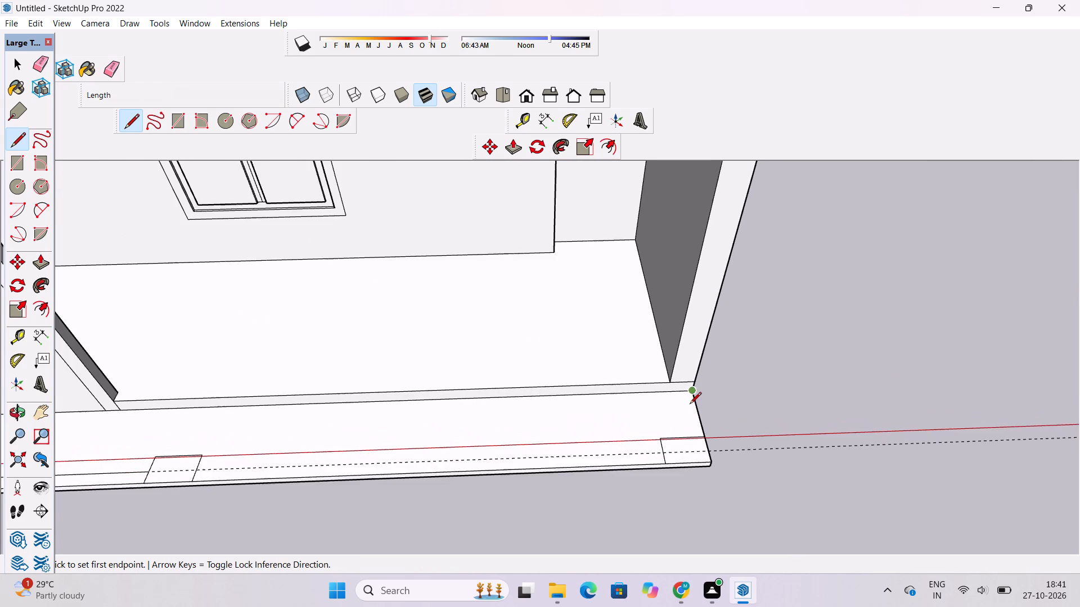
scroll(690, 405, up, 10)
scroll(646, 357, up, 3)
click(645, 350)
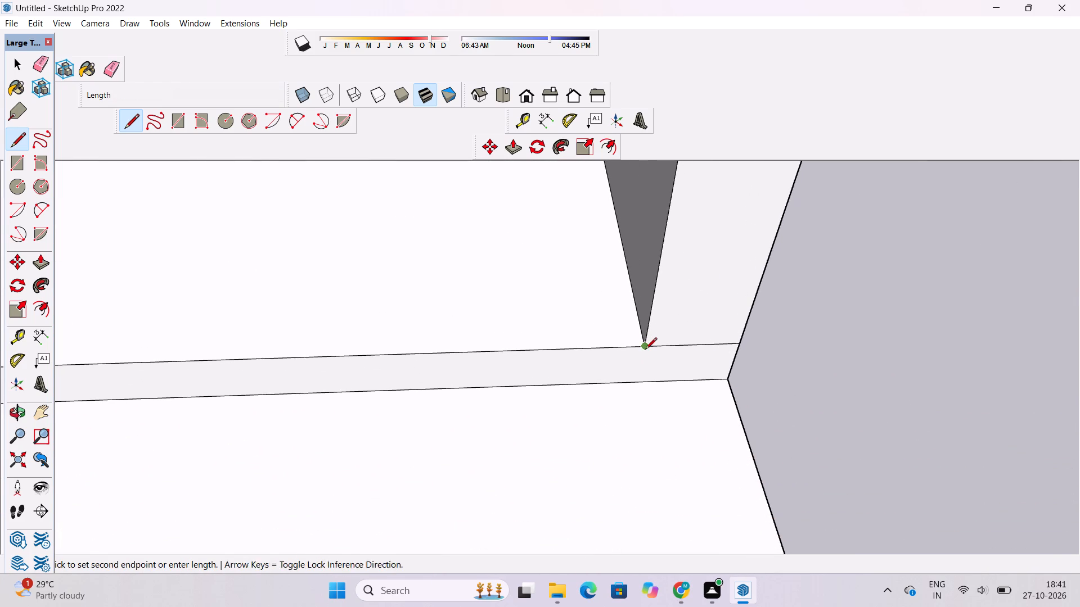
click(642, 383)
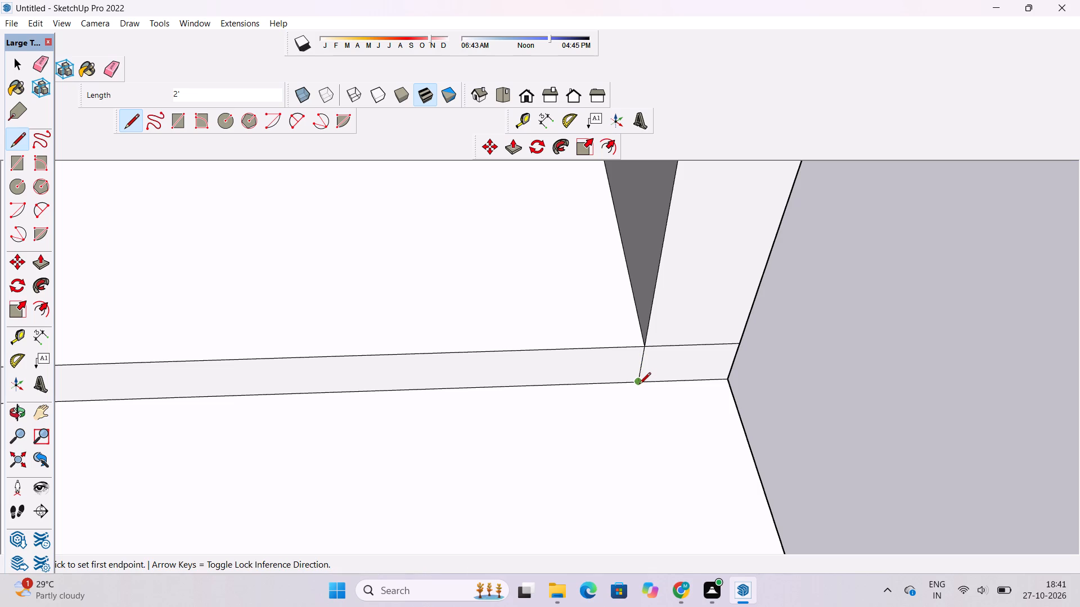
click(638, 381)
scroll(638, 389, down, 12)
scroll(644, 441, up, 4)
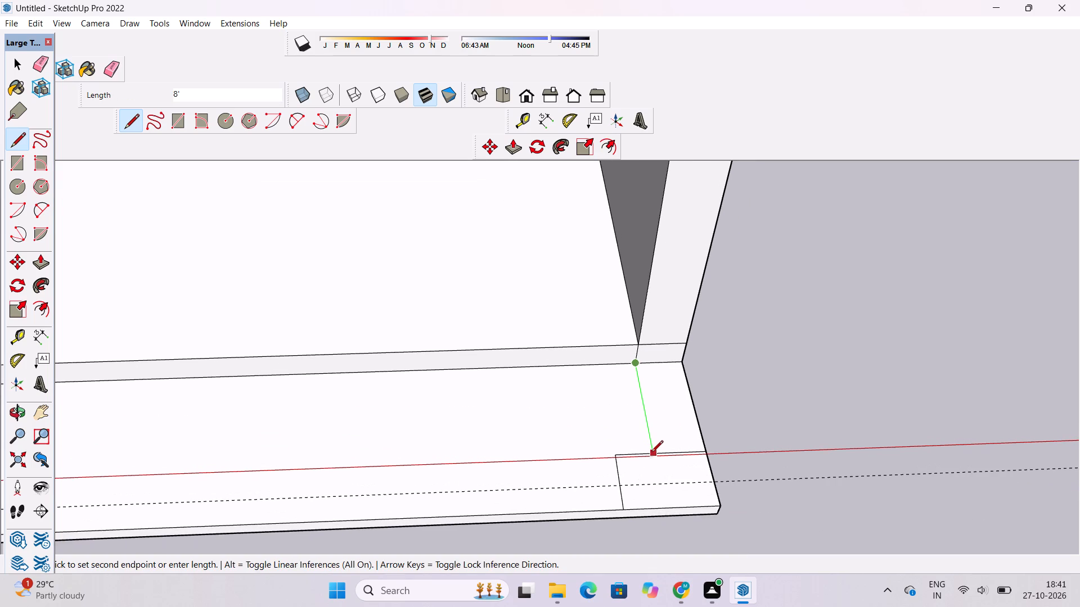
click(653, 454)
Erase the remaining front guide along the plinth and the guide at its door-side end.
scroll(655, 445, down, 4)
key(space)
key(e)
scroll(663, 463, up, 3)
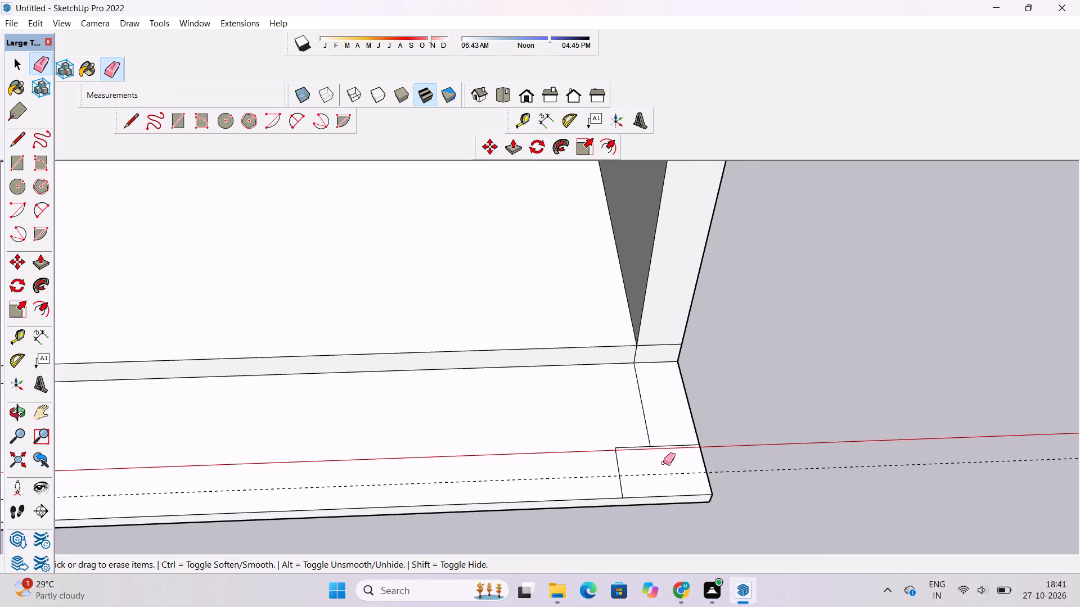
click(663, 464)
drag(674, 464, 674, 481)
scroll(844, 434, down, 16)
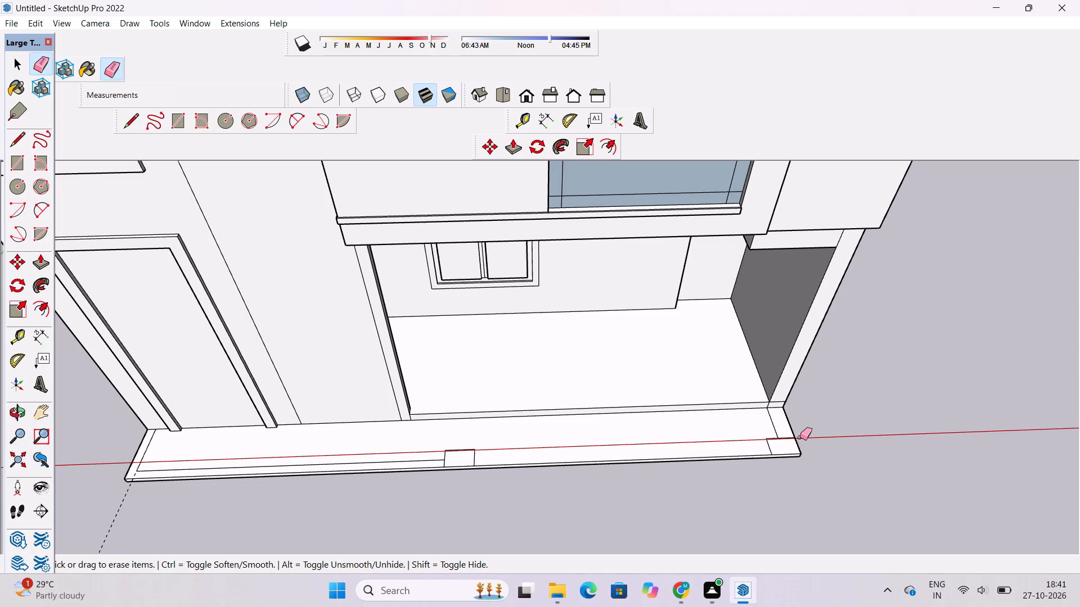
scroll(667, 435, down, 4)
scroll(210, 496, up, 3)
drag(327, 508, 304, 510)
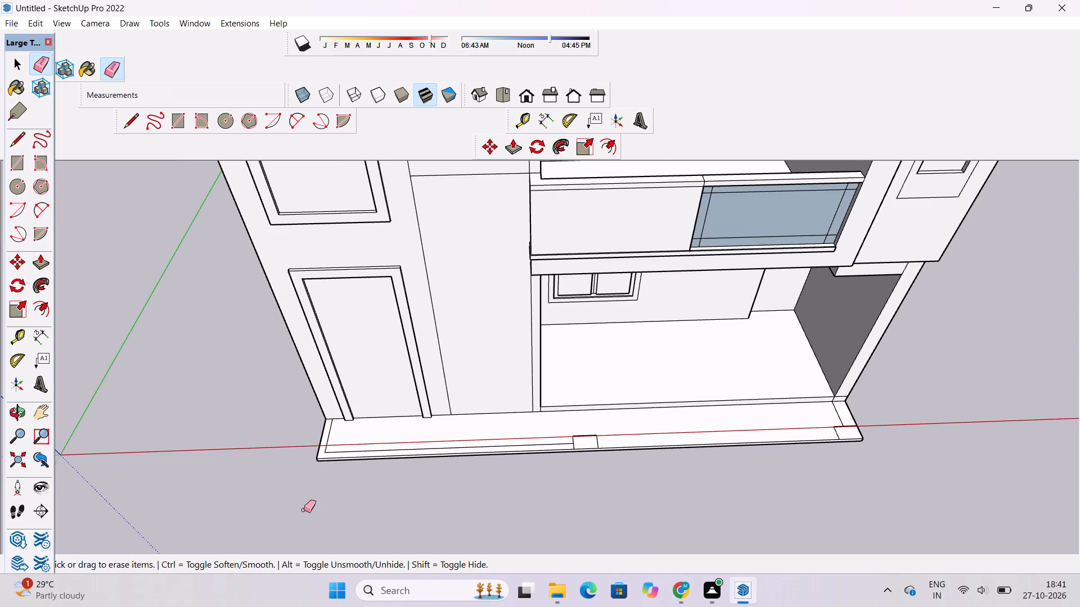
Push/Pull the 6' by 4' rectangle up 22' to form a post on the plinth.
key(o)
drag(354, 522, 416, 463)
scroll(418, 463, down, 3)
shift+drag(418, 466, 416, 508)
drag(417, 517, 398, 518)
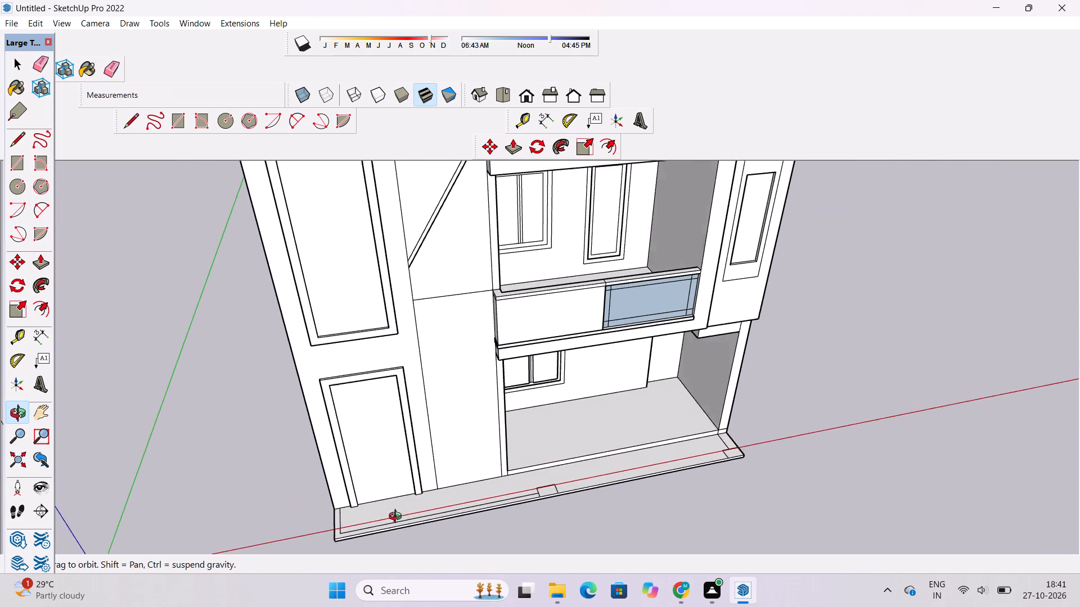
drag(398, 518, 353, 505)
shift+drag(498, 501, 478, 523)
scroll(497, 533, up, 4)
shift+drag(520, 537, 516, 519)
shift+drag(516, 519, 560, 490)
scroll(559, 487, up, 4)
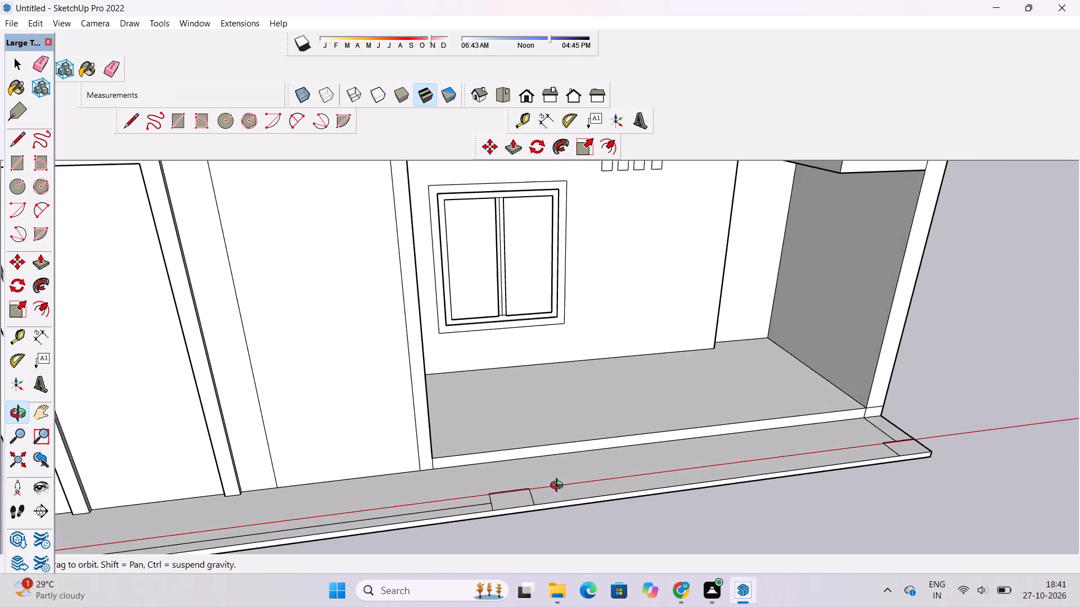
shift+drag(558, 500, 557, 506)
drag(538, 526, 518, 519)
shift+drag(515, 515, 530, 508)
key(p)
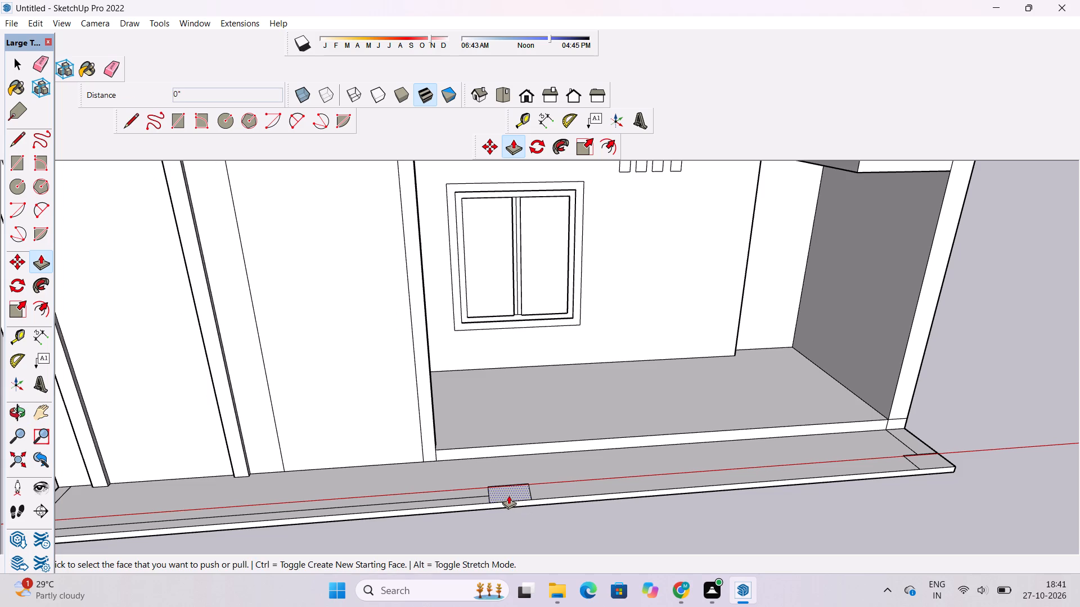
click(508, 495)
scroll(508, 483, down, 4)
key(o)
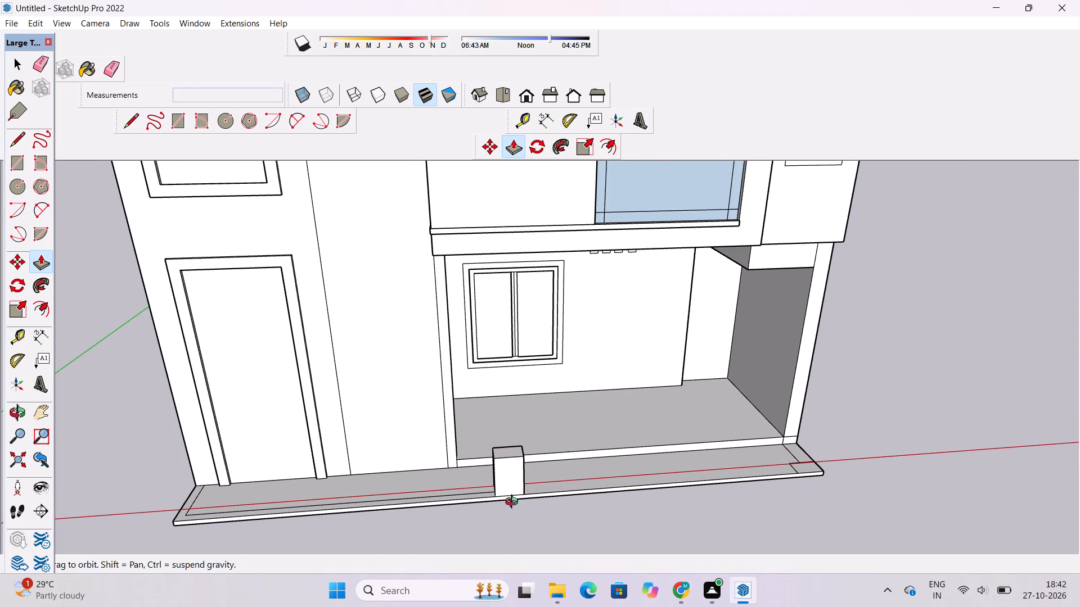
drag(514, 503, 515, 444)
scroll(516, 442, down, 3)
shift+drag(516, 442, 520, 473)
drag(520, 474, 512, 447)
scroll(512, 439, down, 3)
shift+drag(506, 468, 510, 499)
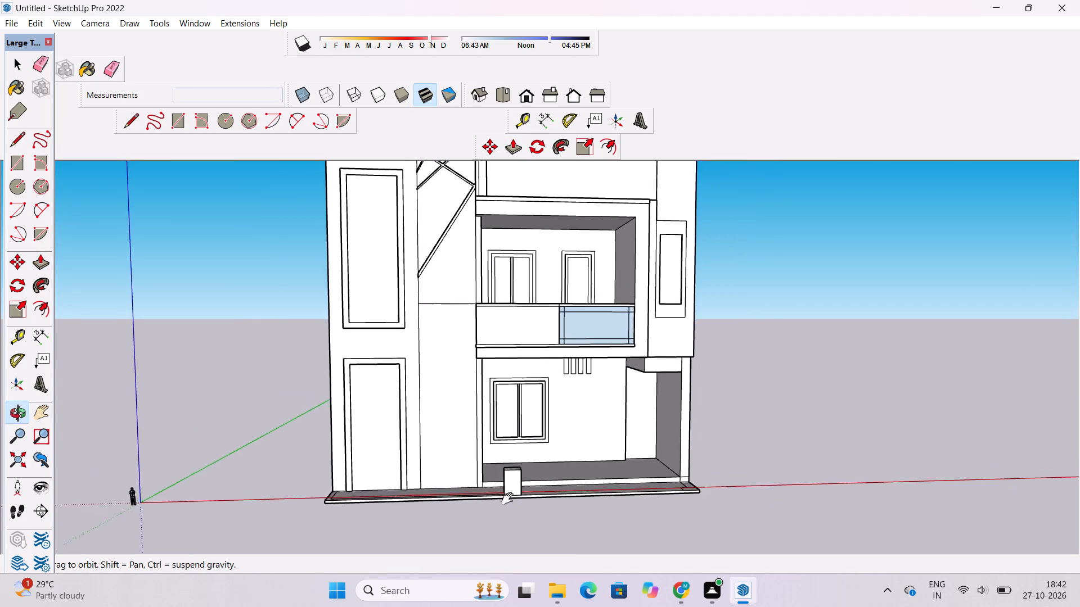
shift+drag(510, 499, 510, 500)
scroll(510, 495, up, 1)
key(p)
scroll(511, 474, up, 3)
scroll(511, 474, down, 4)
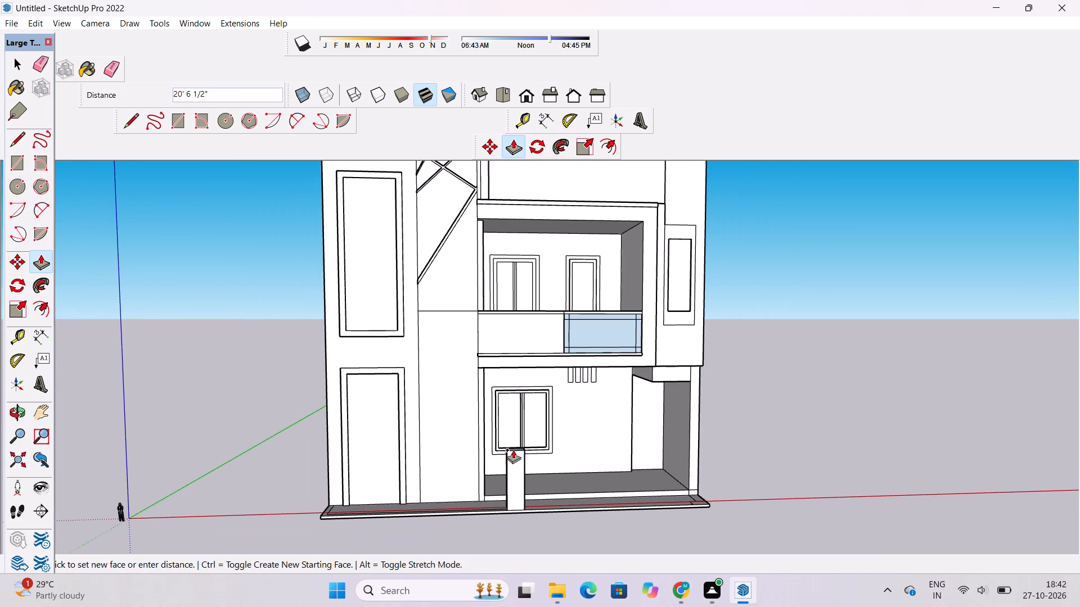
text(22)
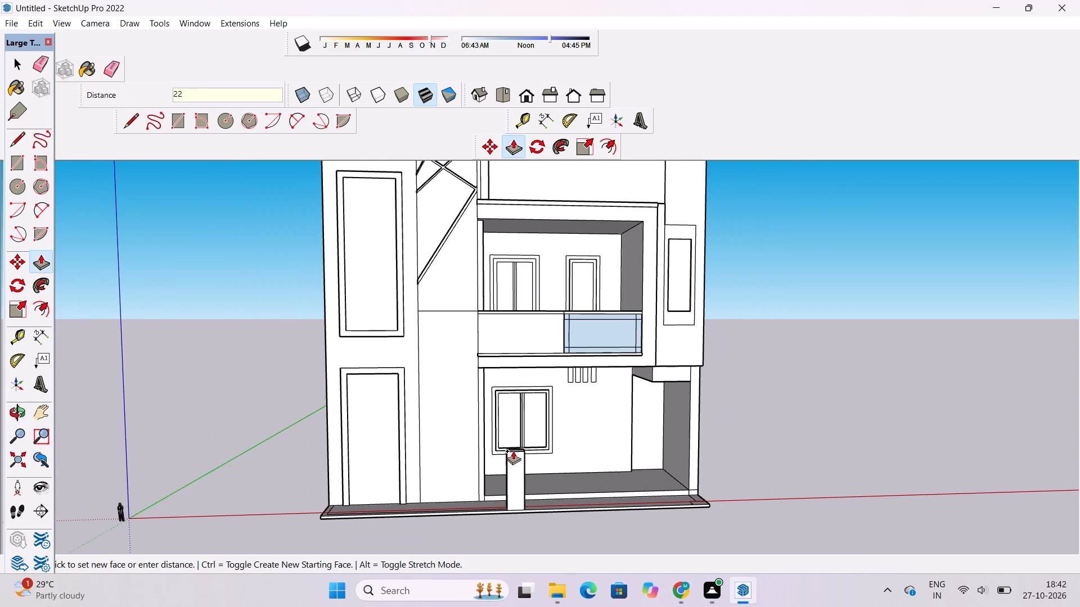
key(apostrophe)
key(Return)
Erase the extra vertical edge on the post's door-side face.
key(o)
drag(516, 434, 508, 463)
drag(485, 515, 487, 522)
scroll(481, 516, up, 3)
shift+drag(475, 512, 574, 559)
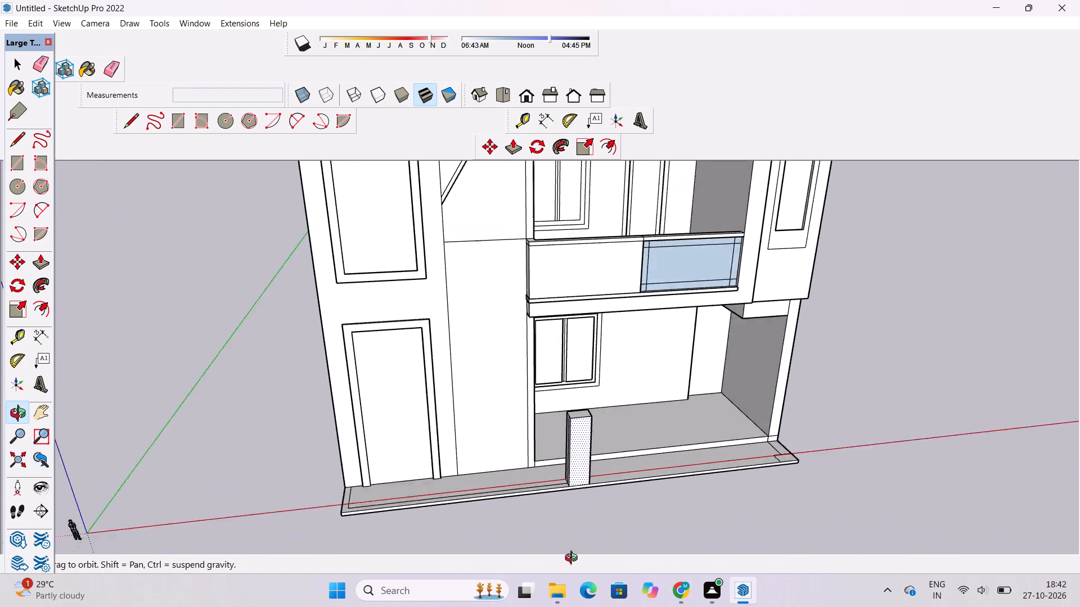
shift+drag(574, 559, 613, 576)
scroll(532, 564, up, 3)
shift+drag(530, 542, 592, 525)
scroll(606, 498, up, 4)
shift+click(606, 496)
drag(611, 500, 664, 497)
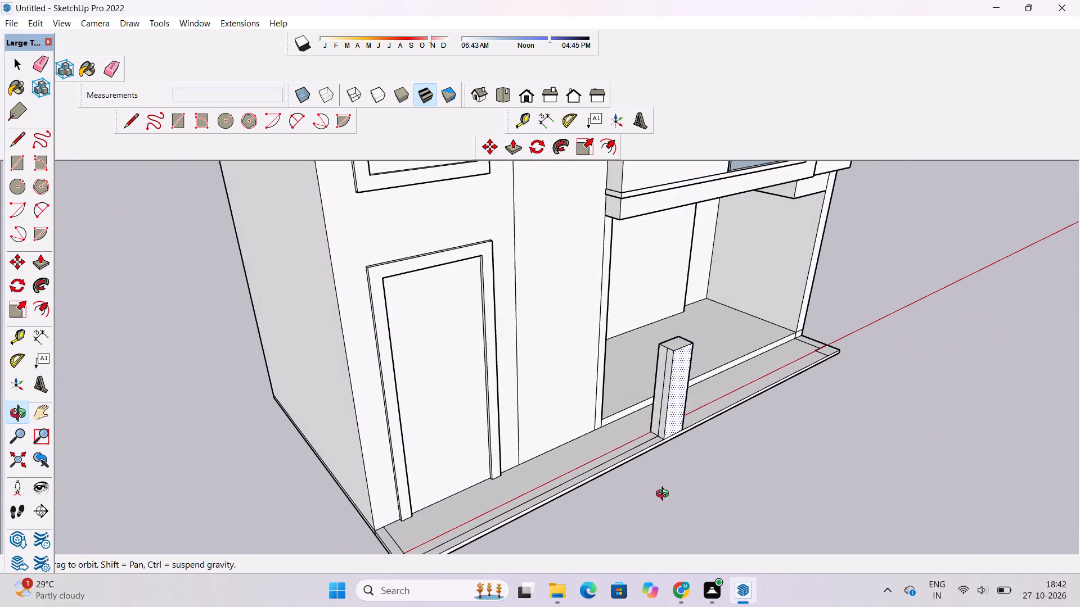
key(e)
scroll(649, 431, up, 6)
click(671, 383)
Push/Pull the L-shaped strip along the plinth's door-side border up 21' to form a boundary wall meeting the post.
scroll(646, 364, down, 11)
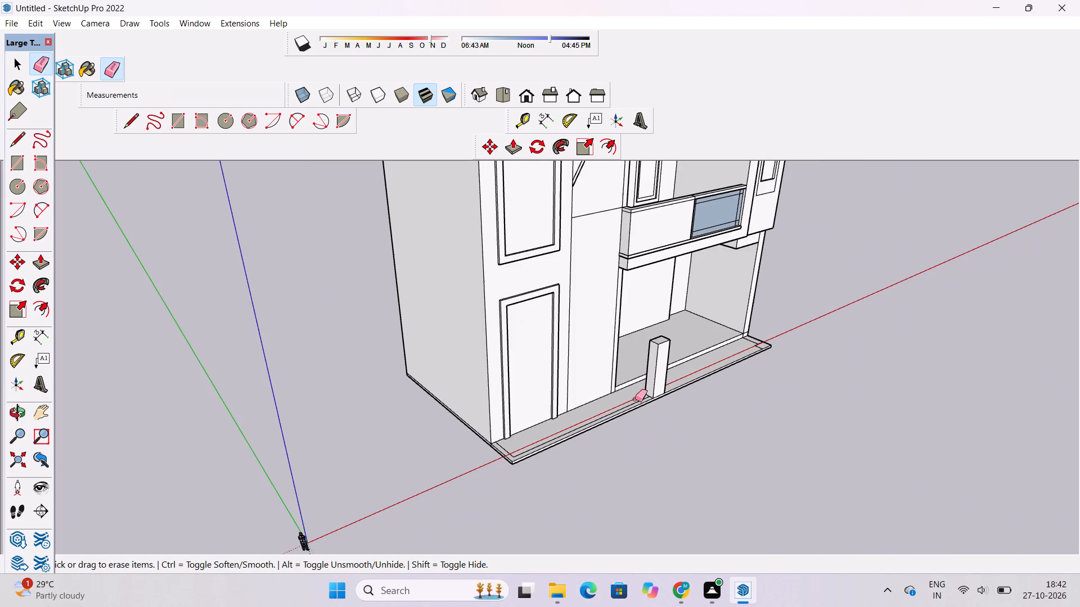
key(p)
scroll(515, 453, up, 10)
click(508, 461)
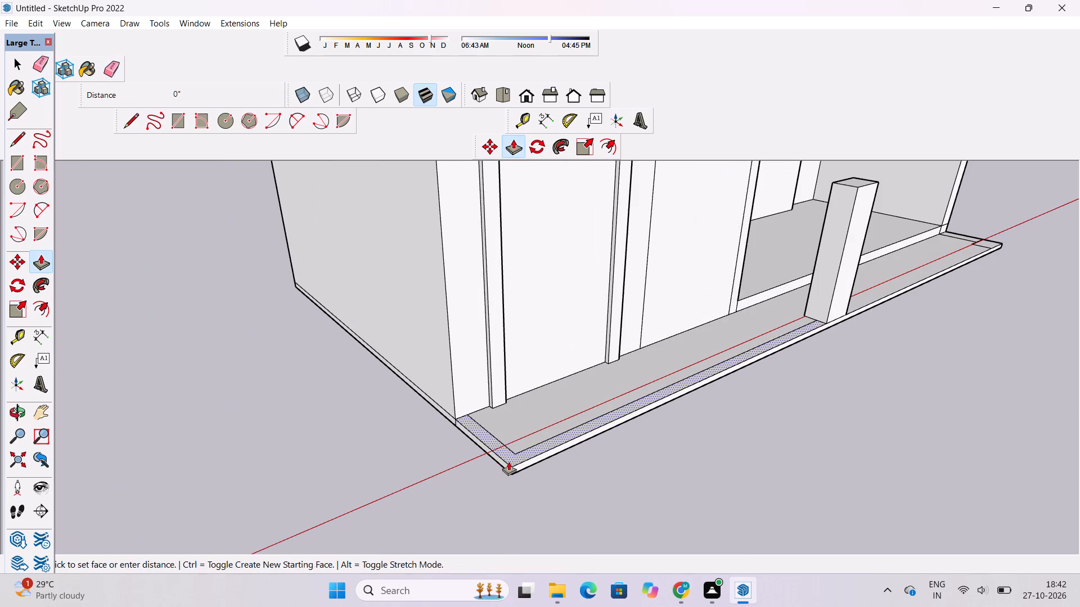
scroll(508, 455, down, 7)
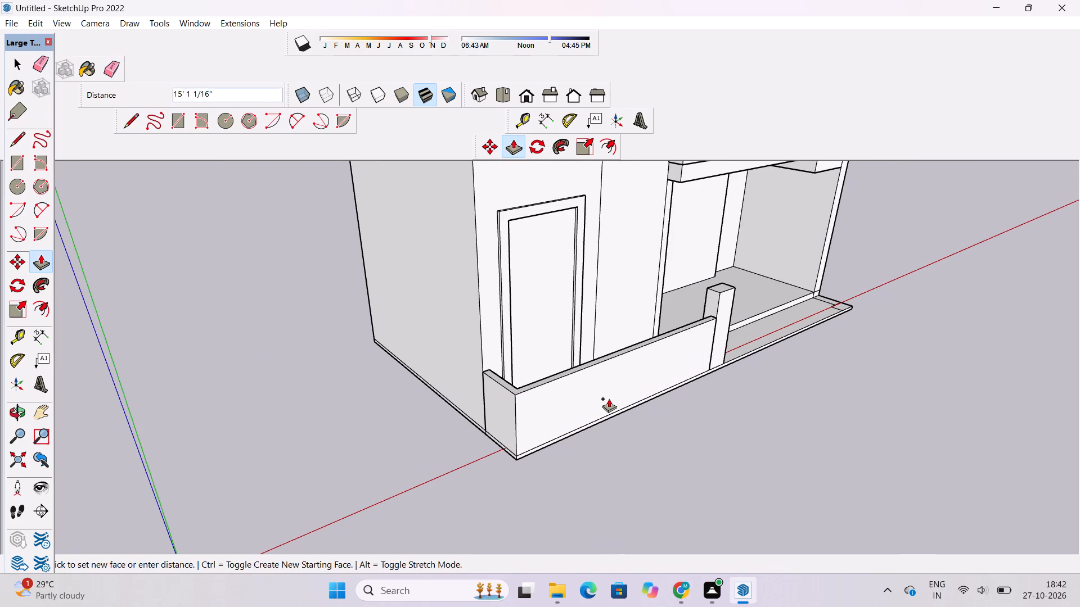
text(21)
key(apostrophe)
key(Return)
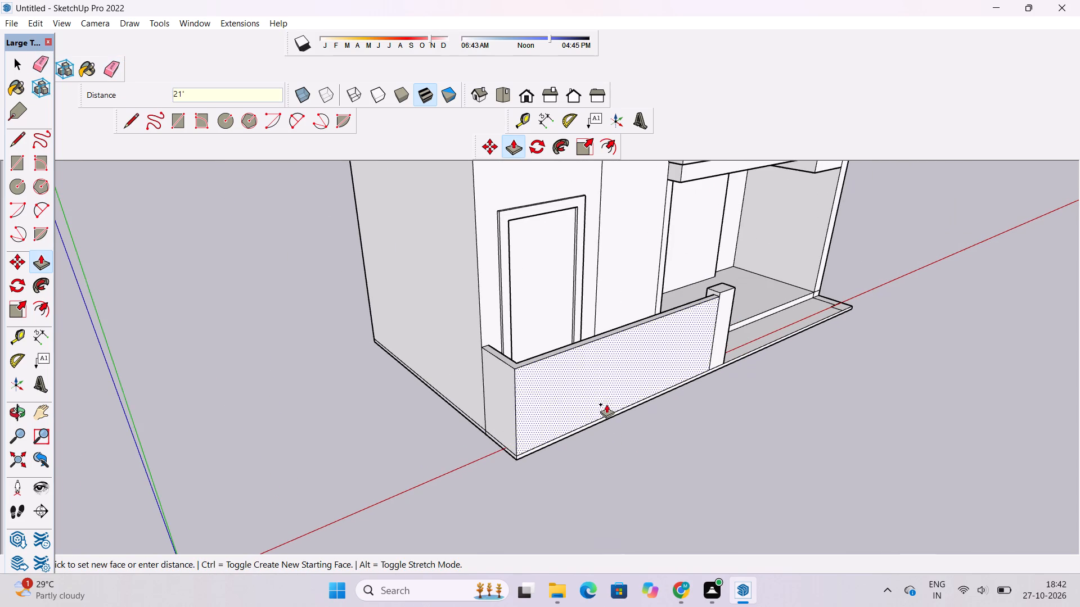
Place a guide 1' below the top edge on the boundary wall's long front face.
key(o)
drag(606, 404, 572, 405)
scroll(609, 355, up, 3)
drag(609, 362, 609, 386)
drag(614, 396, 584, 386)
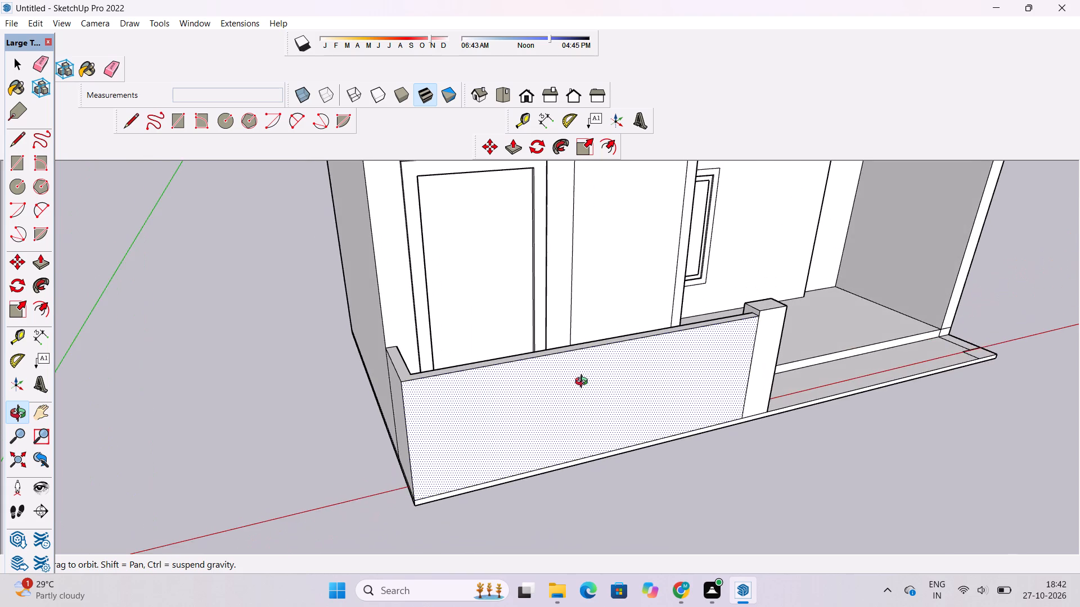
shift+drag(583, 387, 579, 393)
drag(579, 393, 532, 378)
key(space)
key(t)
scroll(551, 337, up, 2)
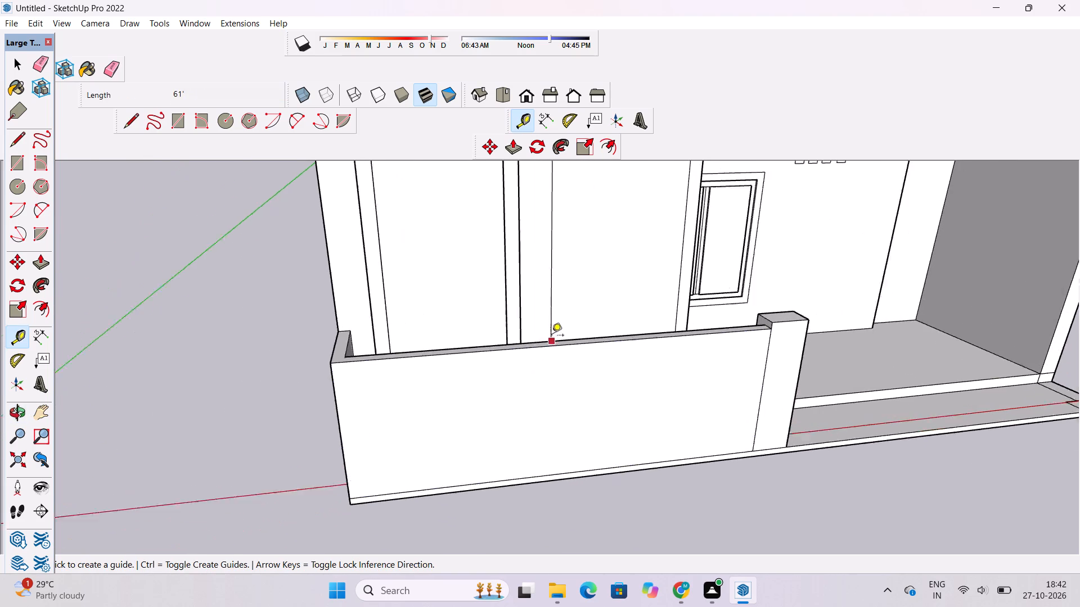
scroll(552, 336, up, 2)
click(573, 349)
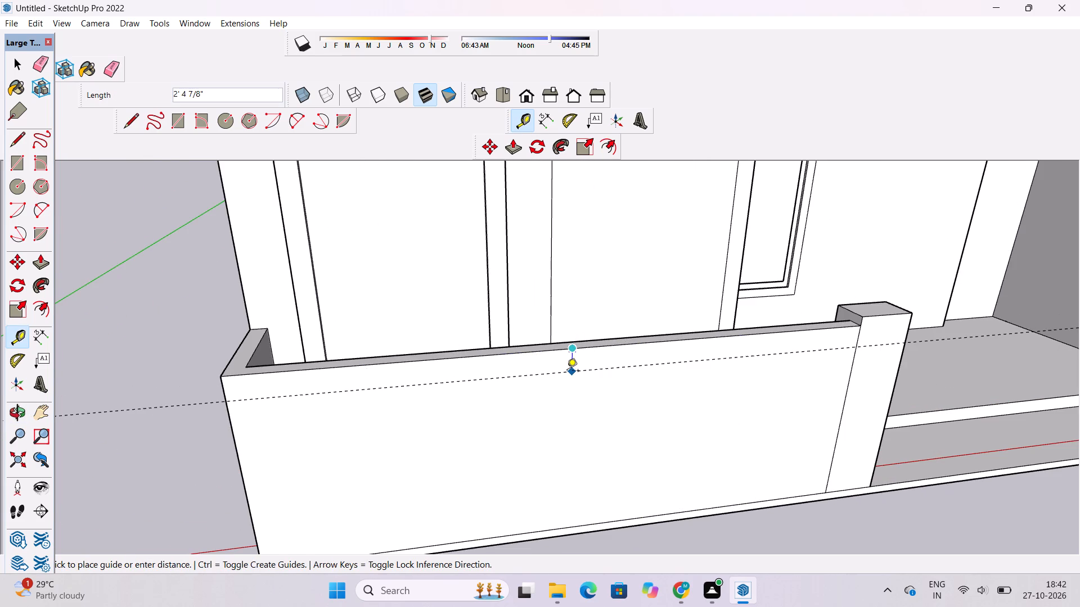
text(1')
key(Return)
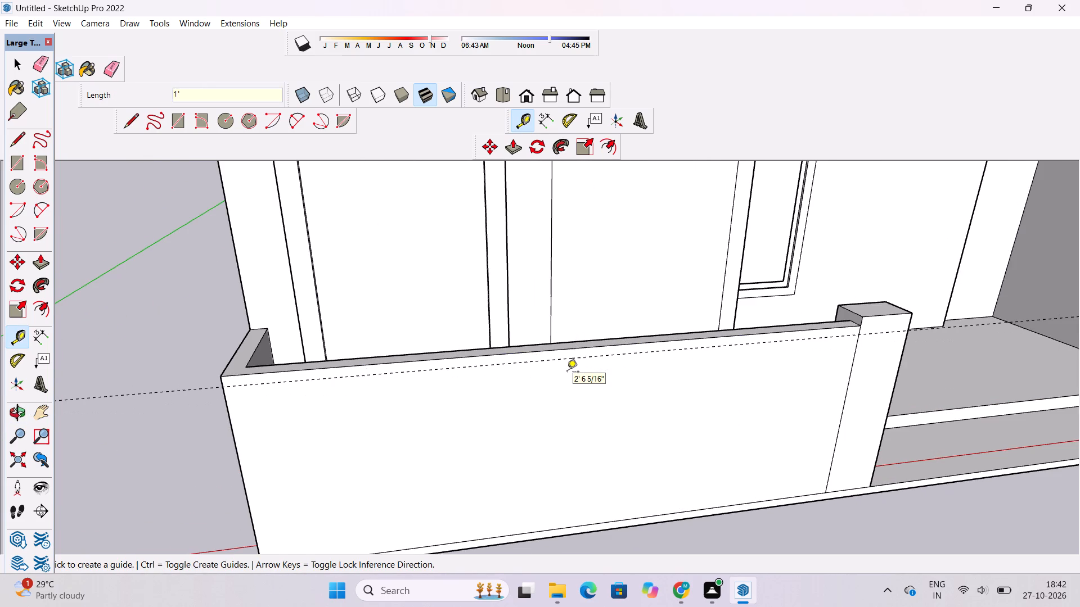
Place a matching guide 1' below the top edge on the boundary wall's short end face.
scroll(637, 398, down, 7)
scroll(358, 363, up, 6)
scroll(514, 370, up, 4)
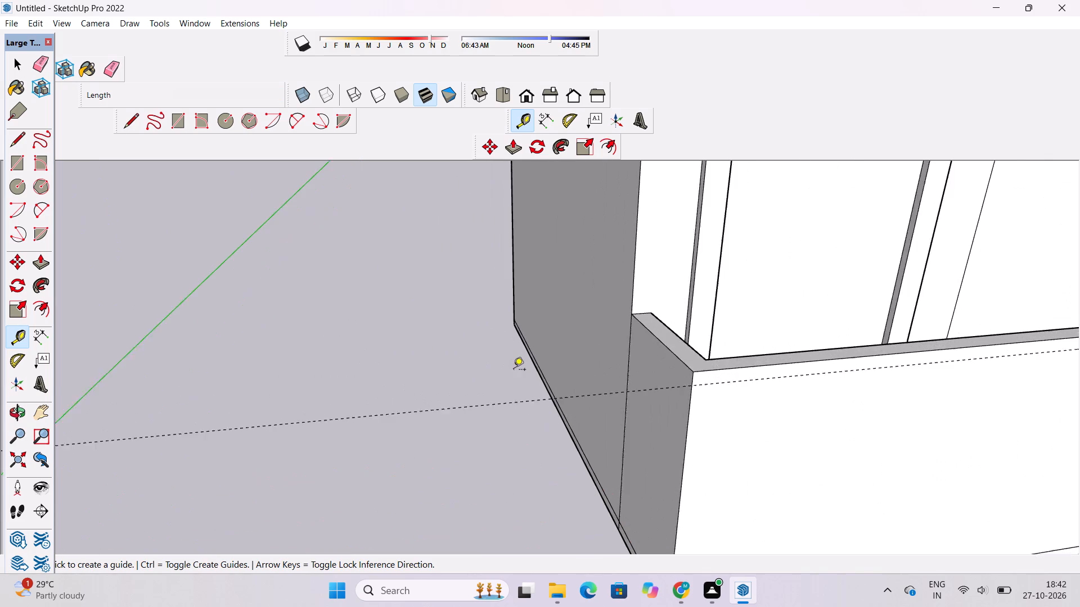
click(689, 335)
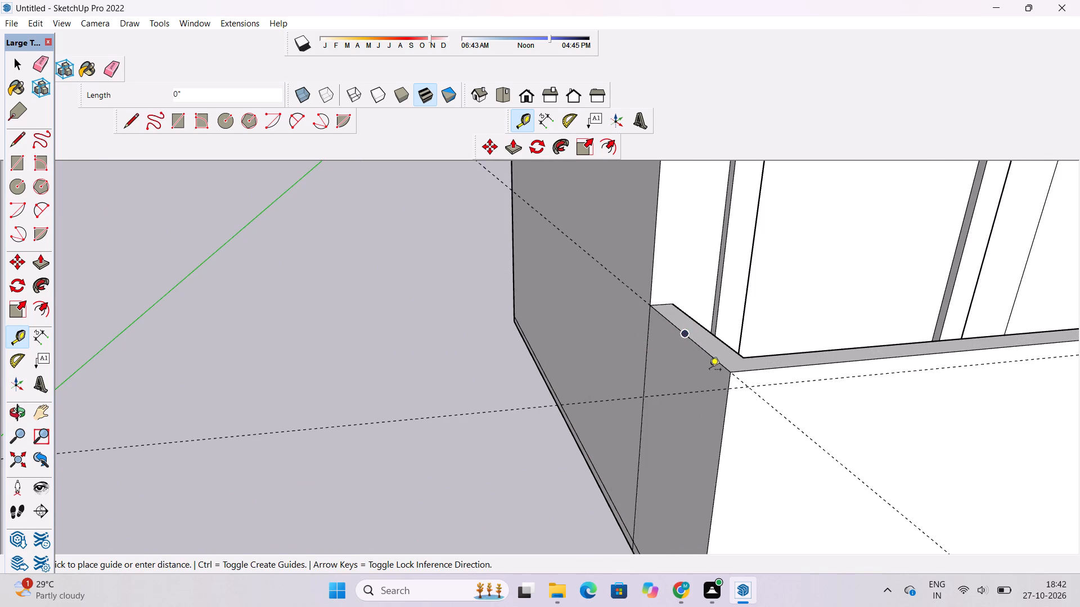
click(731, 392)
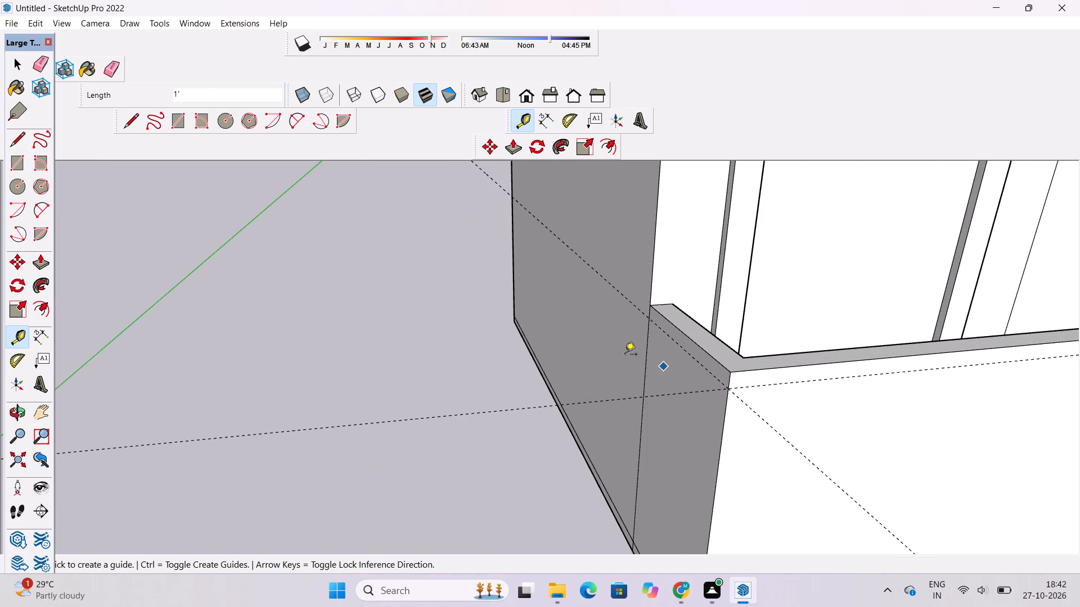
Draw lines along both guides across the wall's short end face and long front face, ending at the post.
scroll(625, 355, down, 4)
key(l)
scroll(641, 312, up, 6)
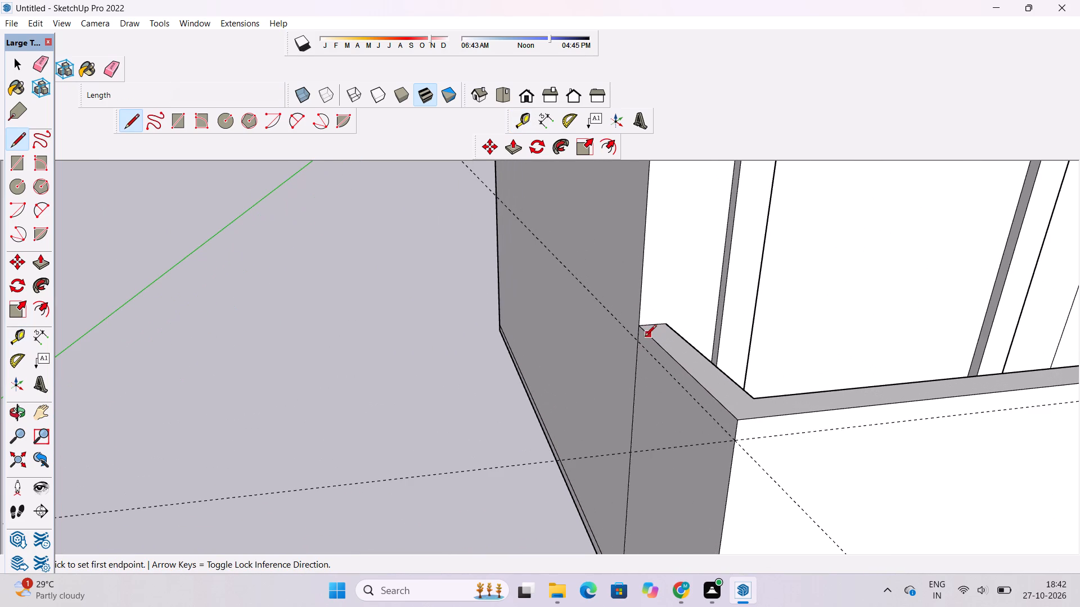
click(638, 343)
scroll(588, 317, down, 5)
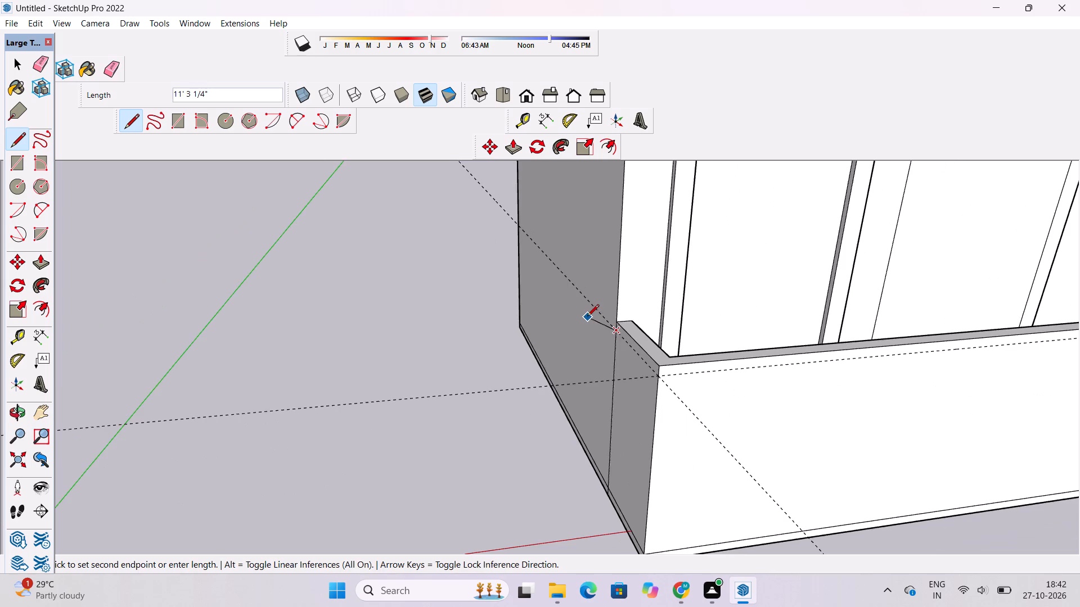
scroll(611, 343, up, 1)
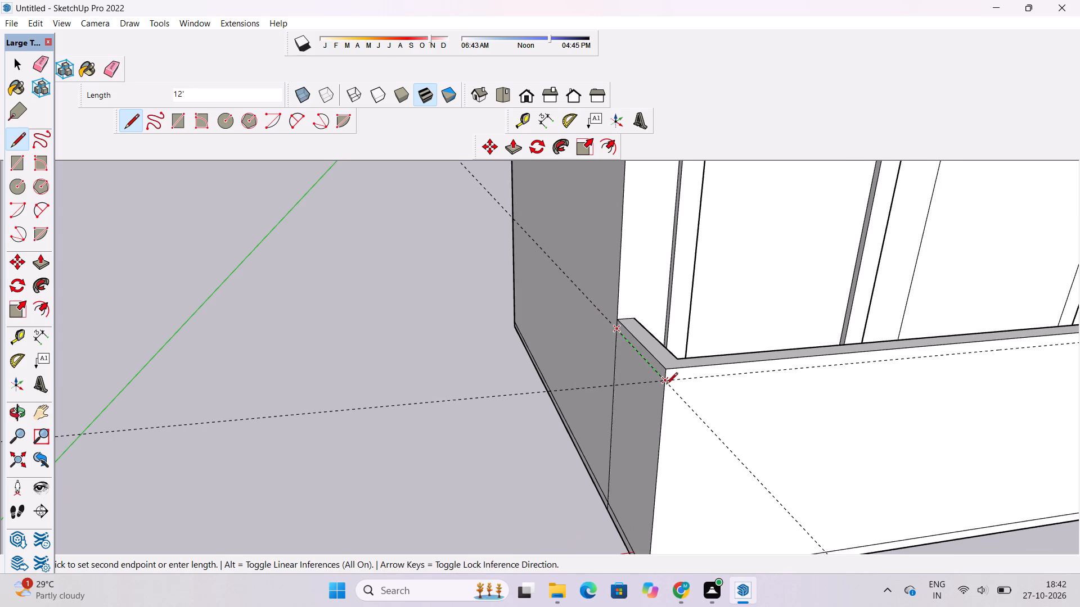
click(665, 384)
scroll(506, 370, down, 6)
scroll(605, 382, up, 5)
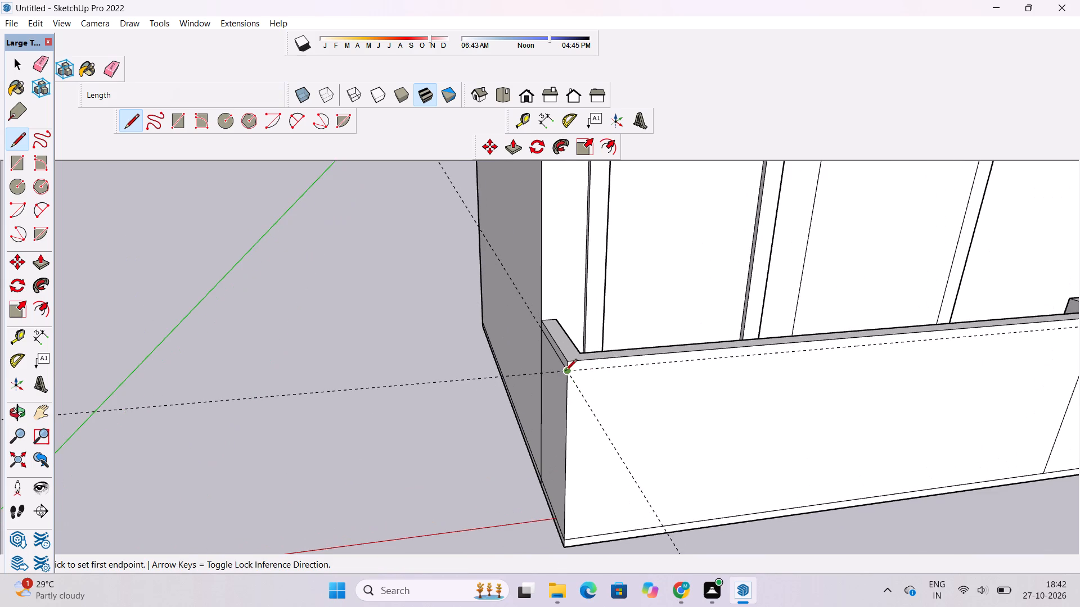
click(565, 372)
scroll(507, 367, down, 12)
scroll(624, 353, up, 13)
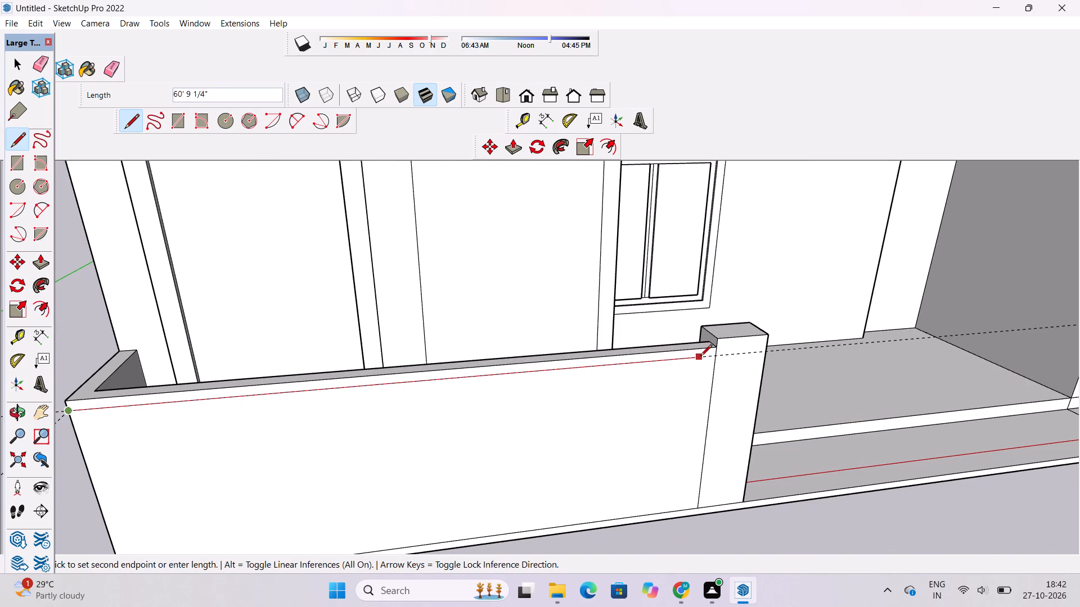
click(715, 357)
Erase the two construction guides around the boundary wall.
scroll(704, 336, down, 6)
key(e)
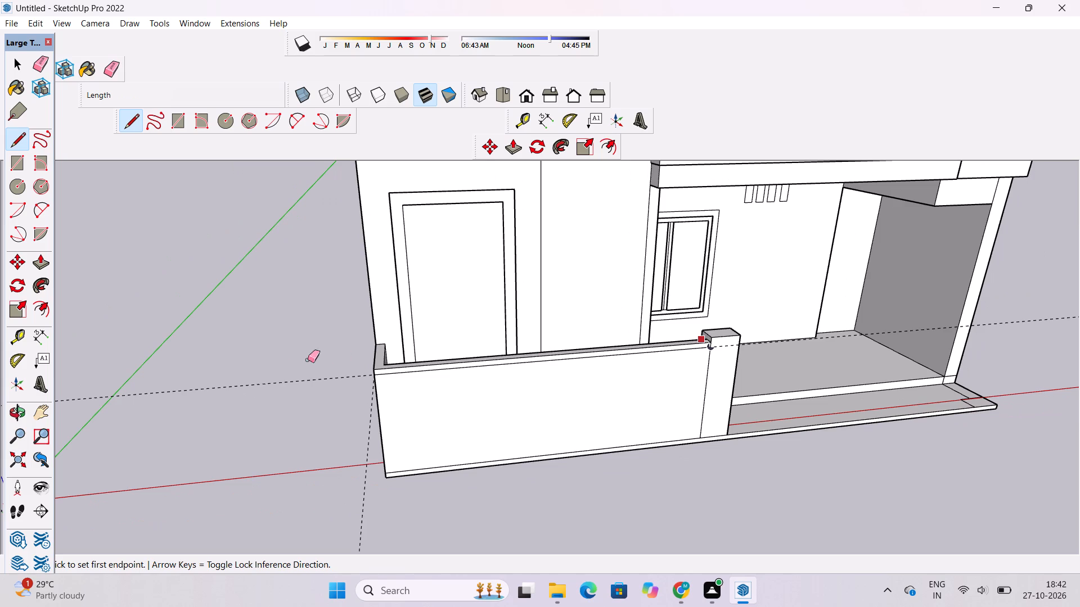
drag(280, 356, 370, 505)
drag(287, 320, 299, 390)
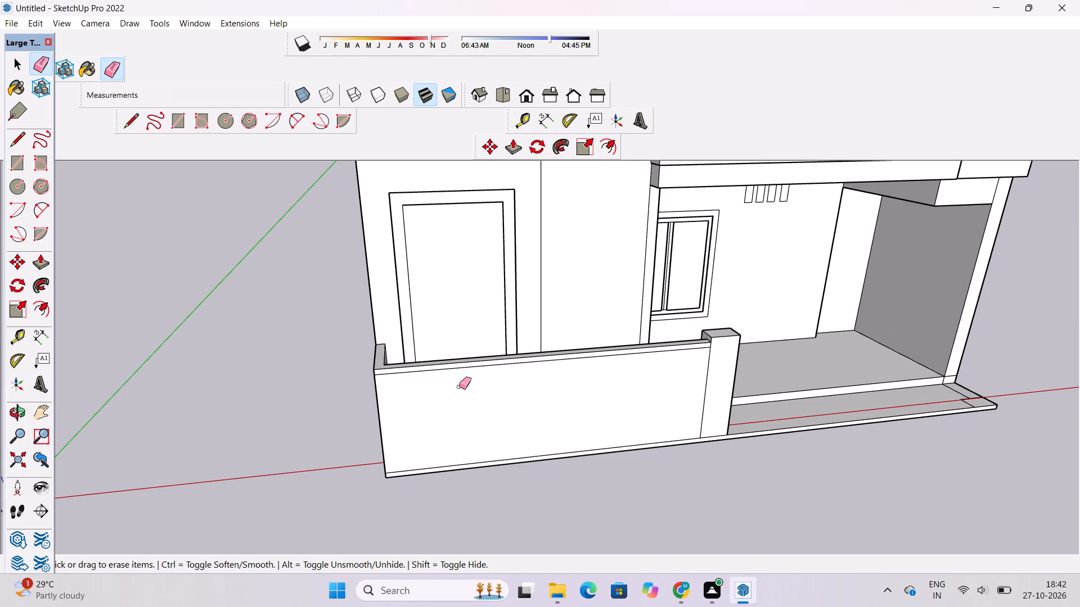
Push/Pull the 1' top band on the wall's long front face outward 5" to form a coping.
key(o)
drag(464, 385, 351, 396)
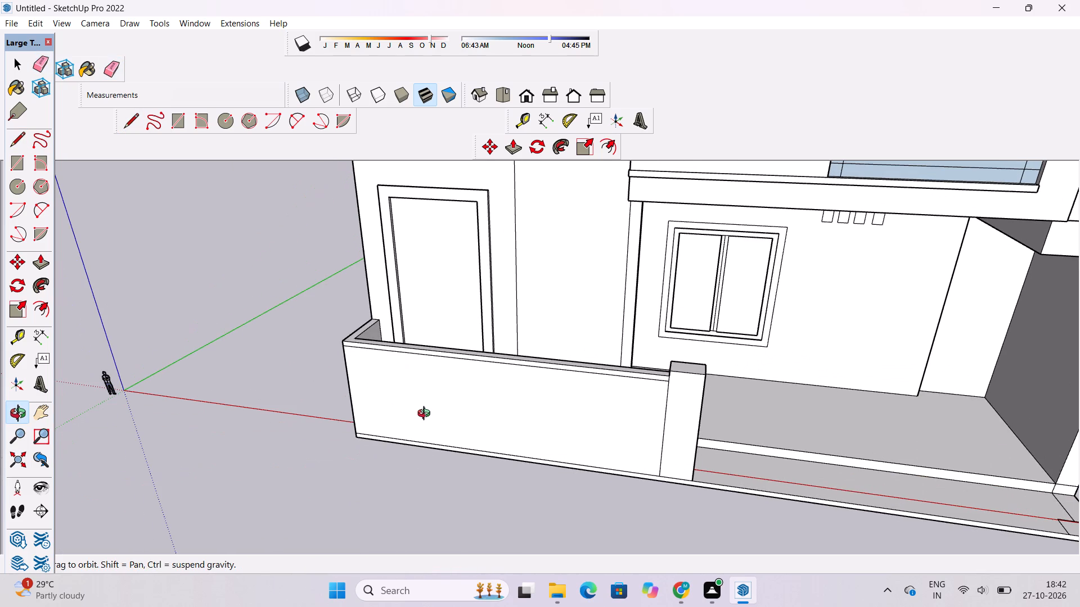
scroll(426, 415, down, 4)
shift+drag(406, 472, 344, 446)
scroll(565, 362, up, 5)
click(595, 384)
drag(595, 384, 596, 377)
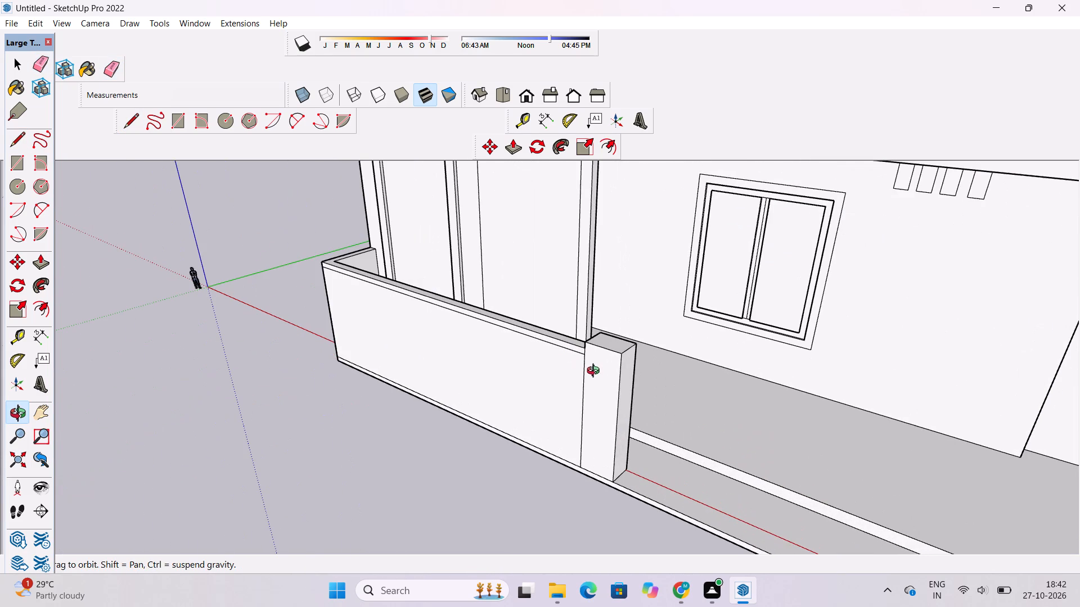
scroll(757, 566, down, 2)
shift+drag(608, 372, 709, 484)
drag(687, 513, 586, 439)
scroll(568, 447, up, 3)
shift+drag(568, 465, 605, 386)
shift+scroll(610, 376, down, 4)
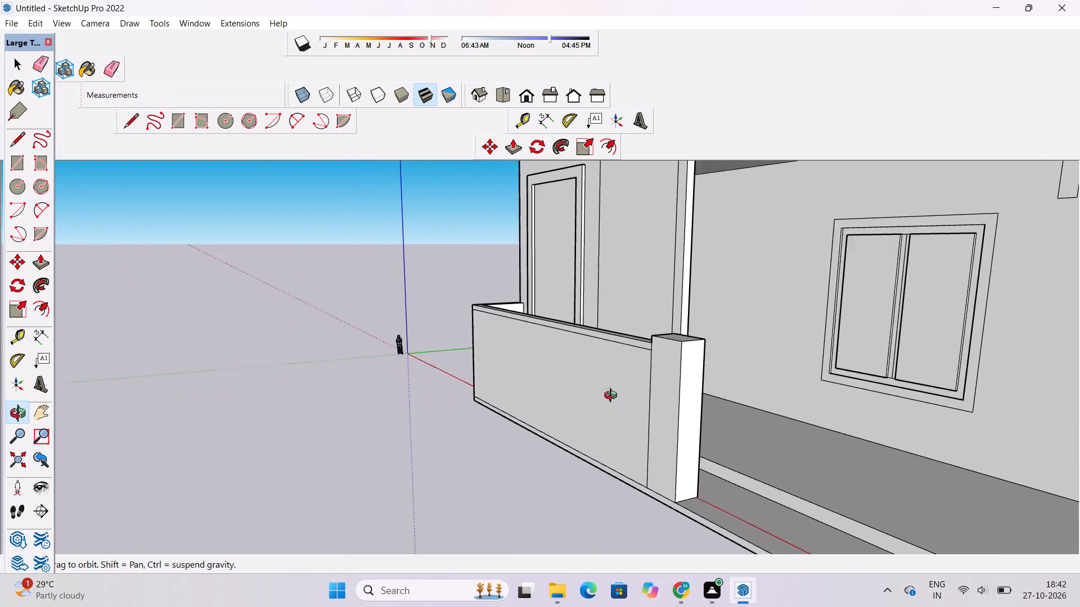
drag(613, 401, 606, 470)
scroll(607, 383, up, 4)
key(p)
scroll(612, 395, up, 1)
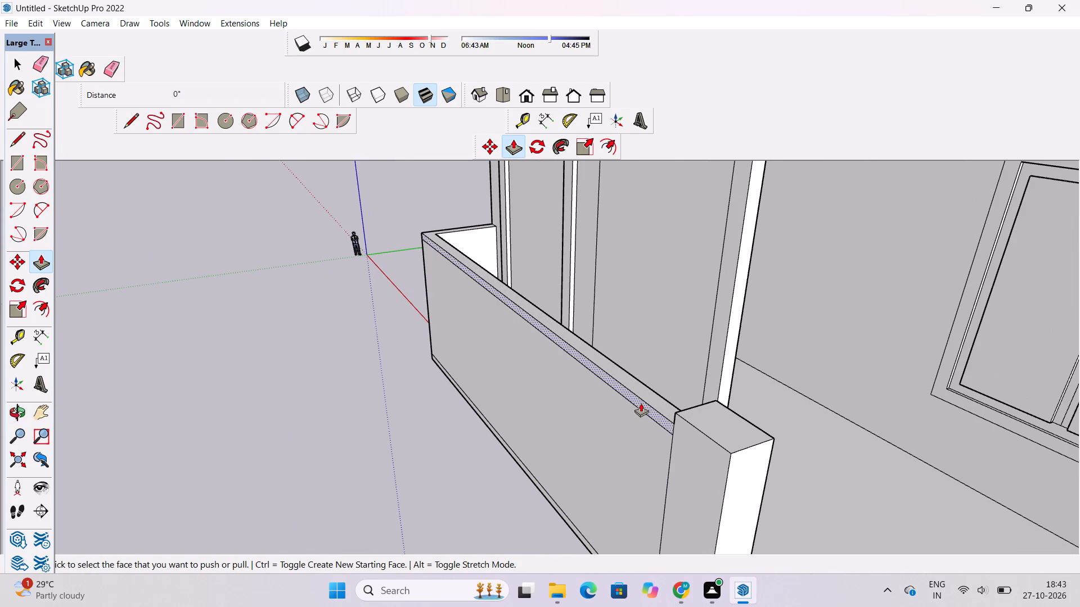
scroll(878, 381, down, 1)
scroll(727, 422, up, 5)
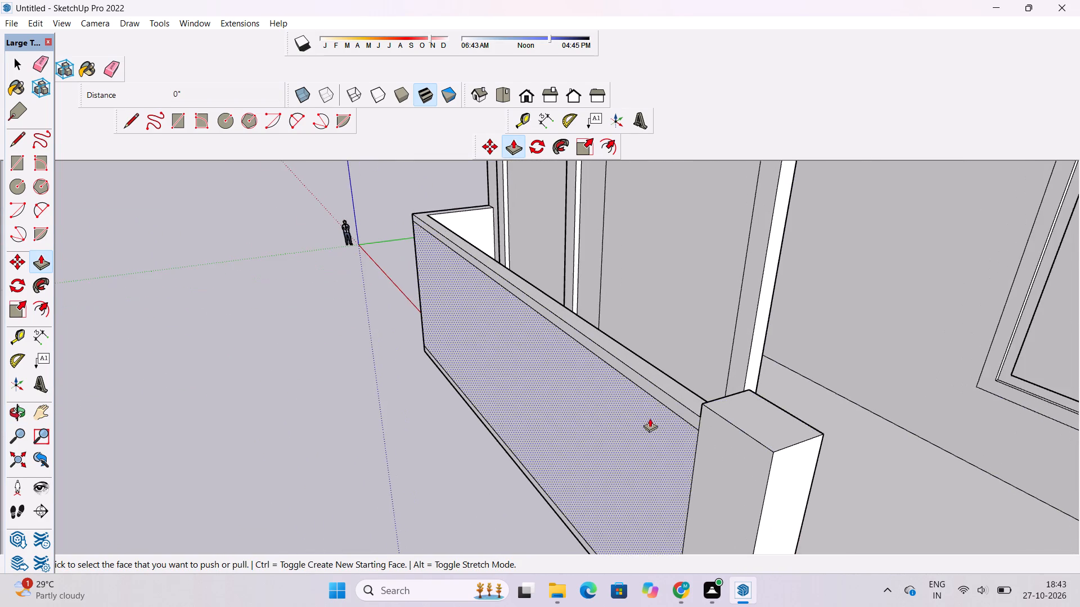
click(686, 409)
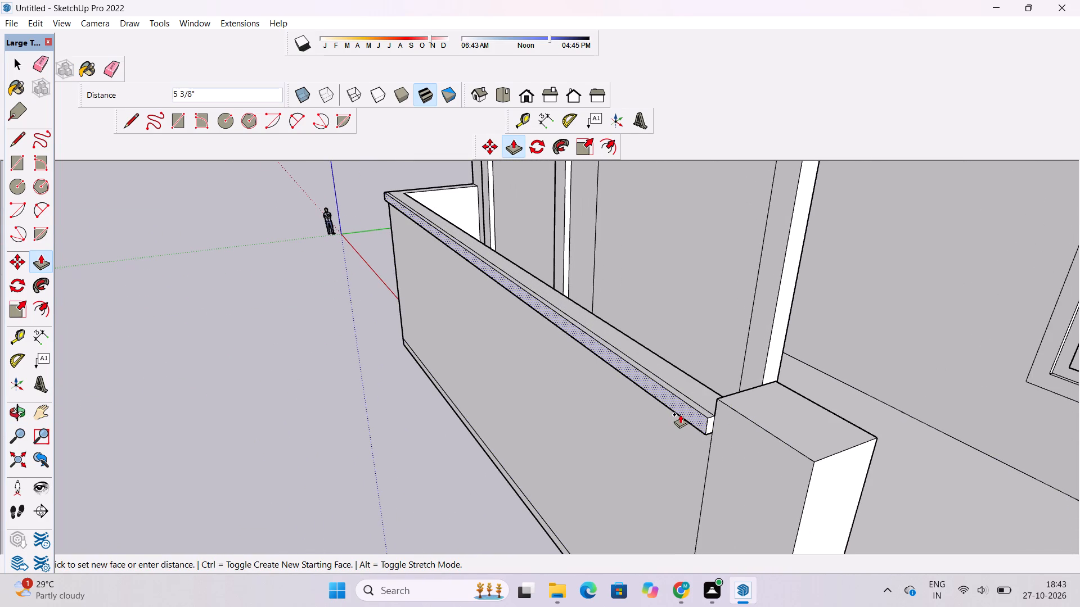
text(5")
key(Return)
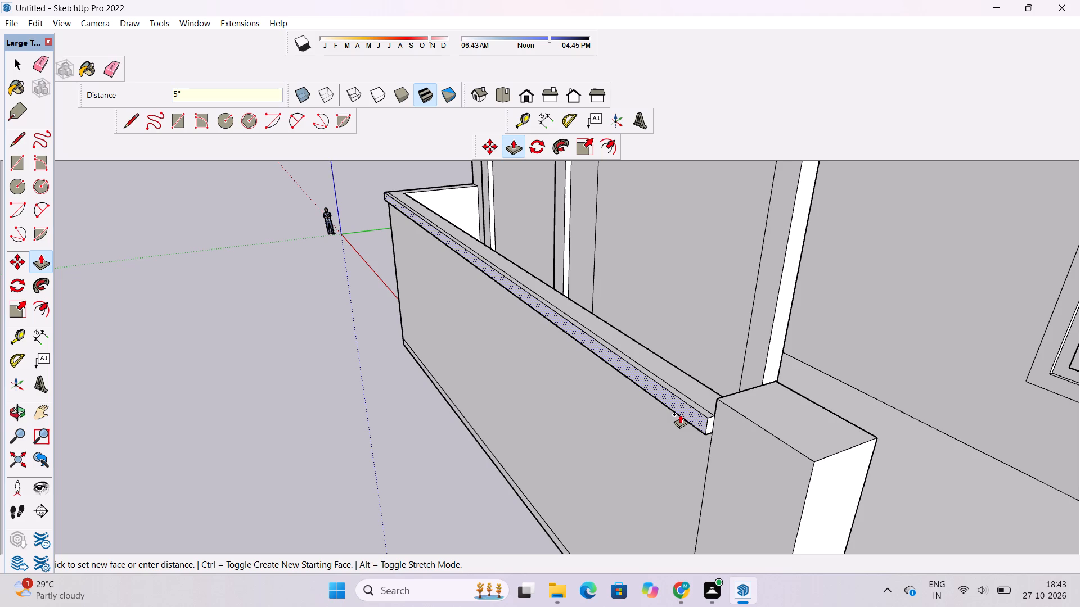
Push/Pull the 1' top band on the wall's short end face outward 5" to continue the coping.
key(o)
scroll(670, 426, down, 5)
drag(460, 438, 750, 472)
scroll(775, 457, down, 4)
shift+drag(421, 369, 690, 396)
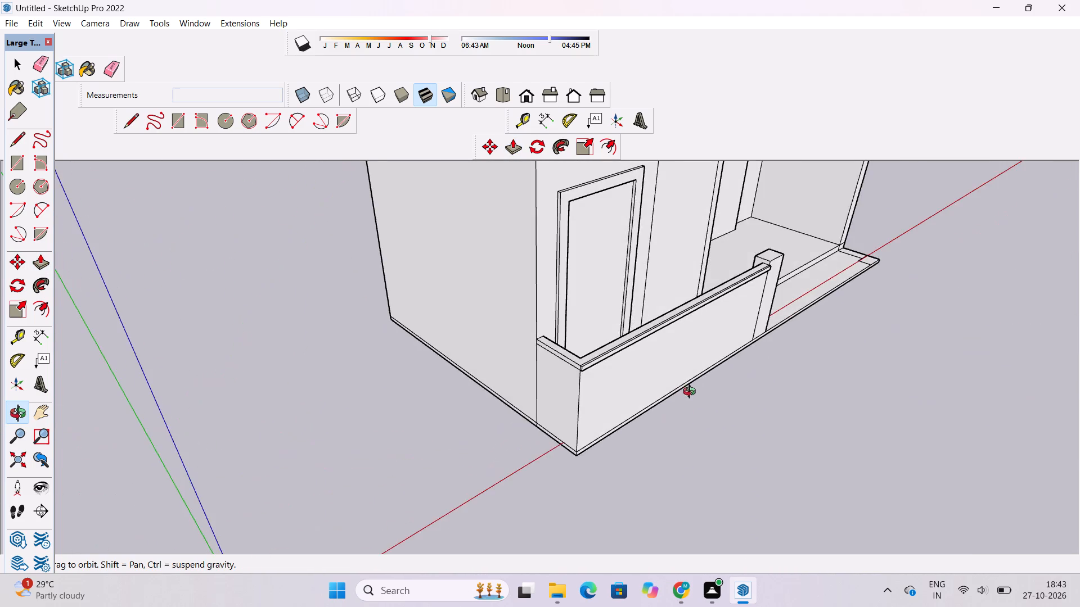
scroll(581, 368, up, 5)
shift+drag(579, 386, 593, 444)
drag(593, 444, 576, 406)
scroll(574, 393, up, 4)
drag(574, 396, 511, 457)
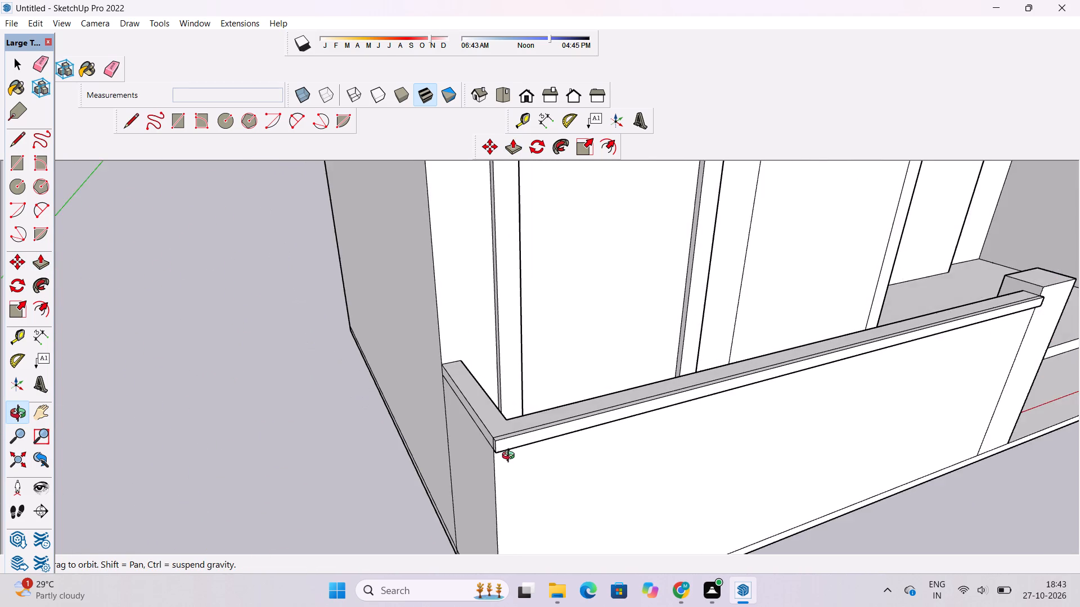
drag(511, 457, 514, 457)
scroll(485, 449, up, 3)
shift+drag(479, 444, 510, 447)
click(512, 447)
scroll(525, 441, down, 1)
shift+drag(466, 454, 576, 446)
scroll(650, 431, up, 2)
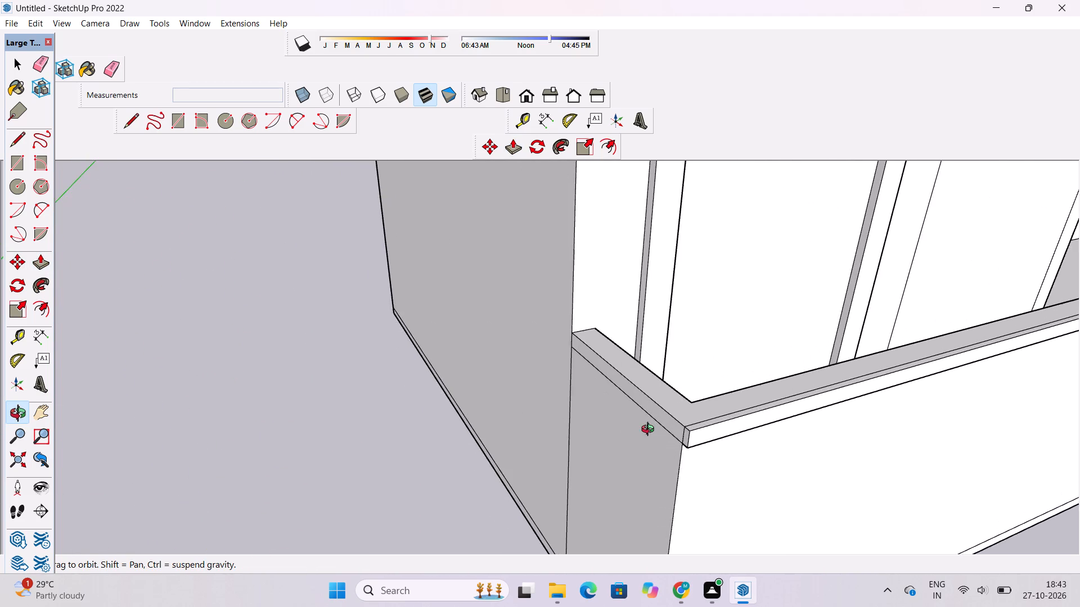
shift+drag(683, 431, 651, 437)
key(p)
scroll(650, 433, up, 4)
click(650, 433)
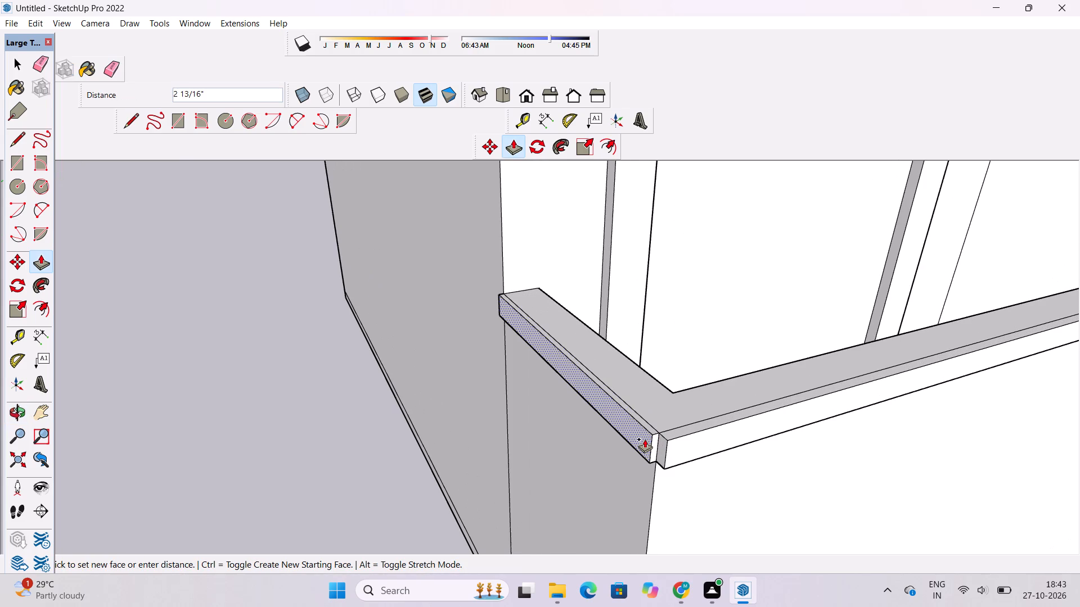
text(5")
key(Return)
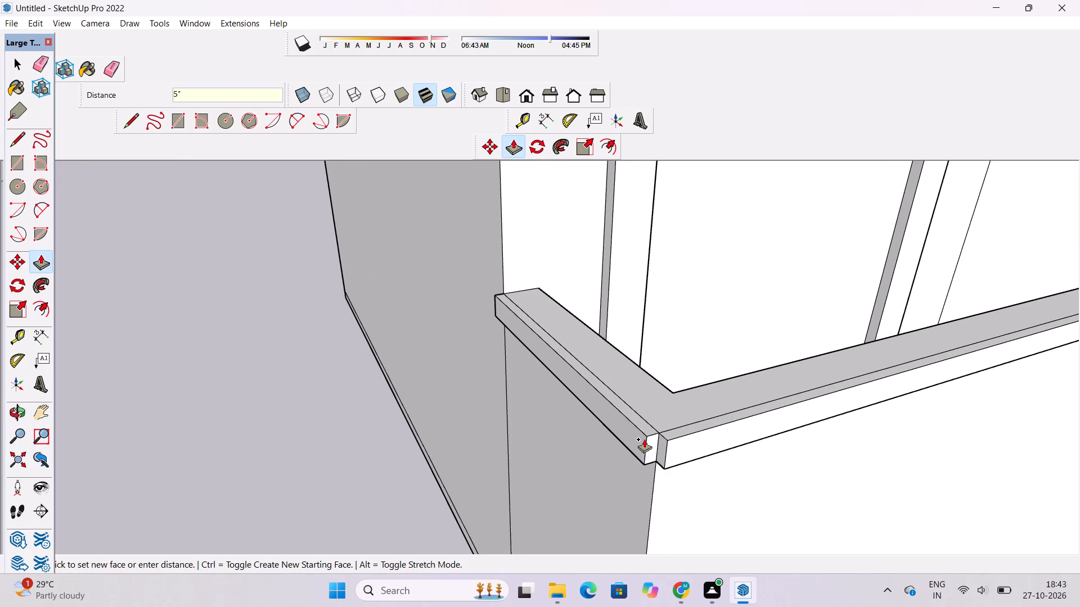
Extend the front coping's end face 5" to the side coping's outer edge, filling the corner gap.
scroll(638, 451, up, 9)
click(694, 424)
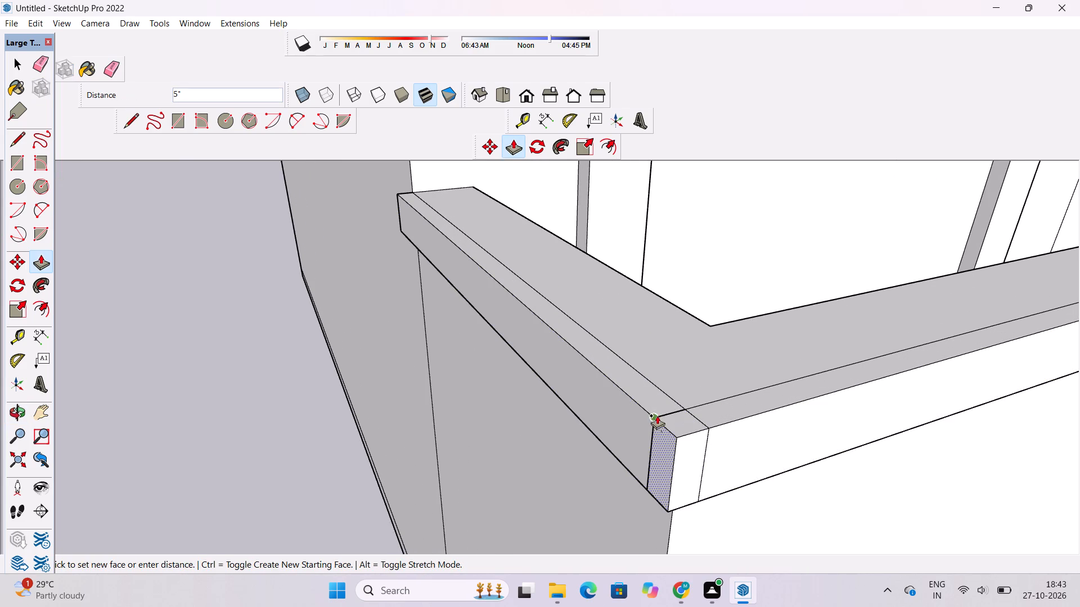
click(653, 415)
Erase the leftover seam edges on the top and outer faces of the coping's corner.
scroll(602, 411, down, 8)
key(o)
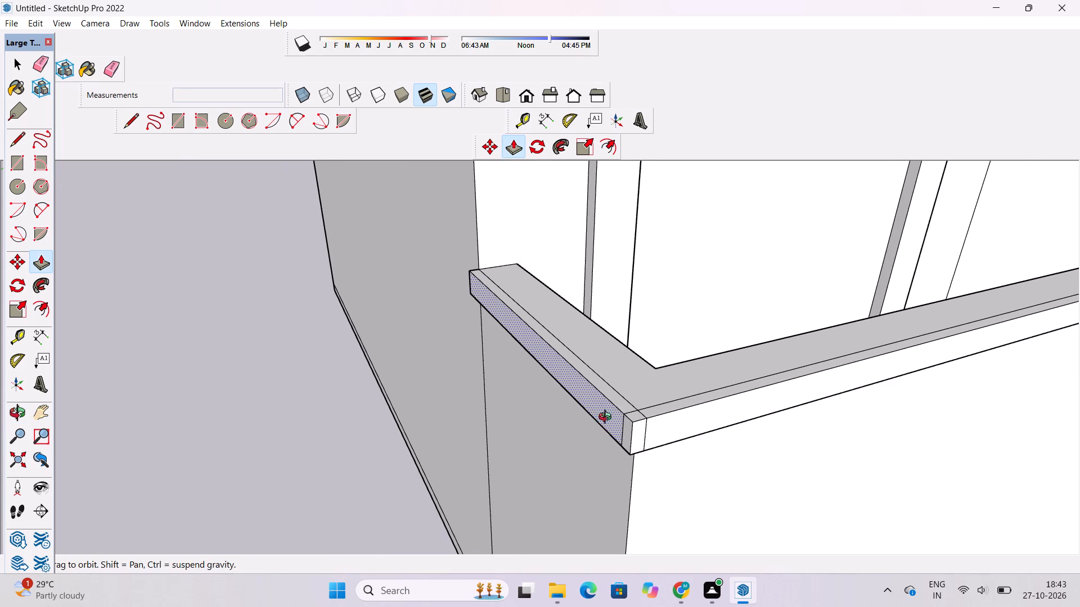
drag(635, 407, 622, 453)
key(e)
drag(634, 432, 631, 441)
click(628, 437)
click(637, 460)
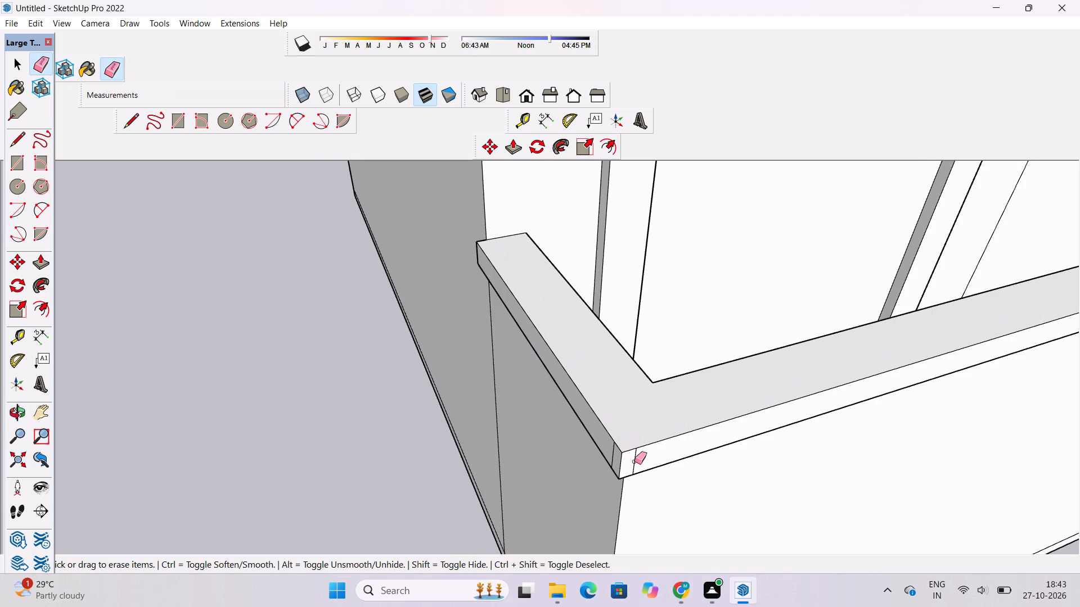
scroll(614, 472, up, 3)
drag(609, 442, 613, 447)
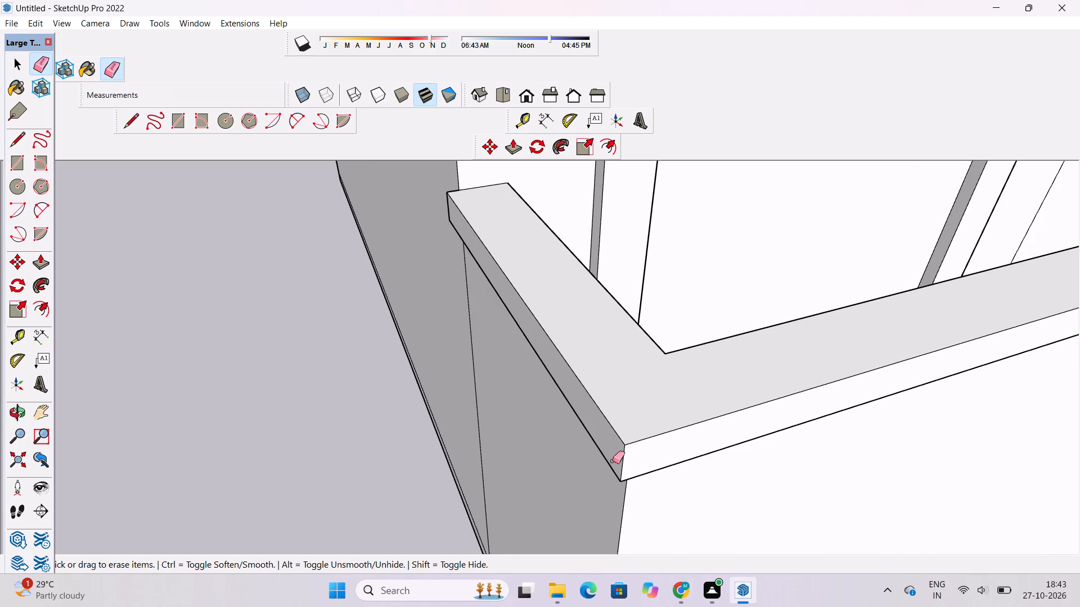
Erase the leftover seam edges on the underside of the coping's corner.
scroll(611, 469, down, 5)
key(o)
drag(627, 497, 661, 263)
shift+drag(669, 259, 660, 363)
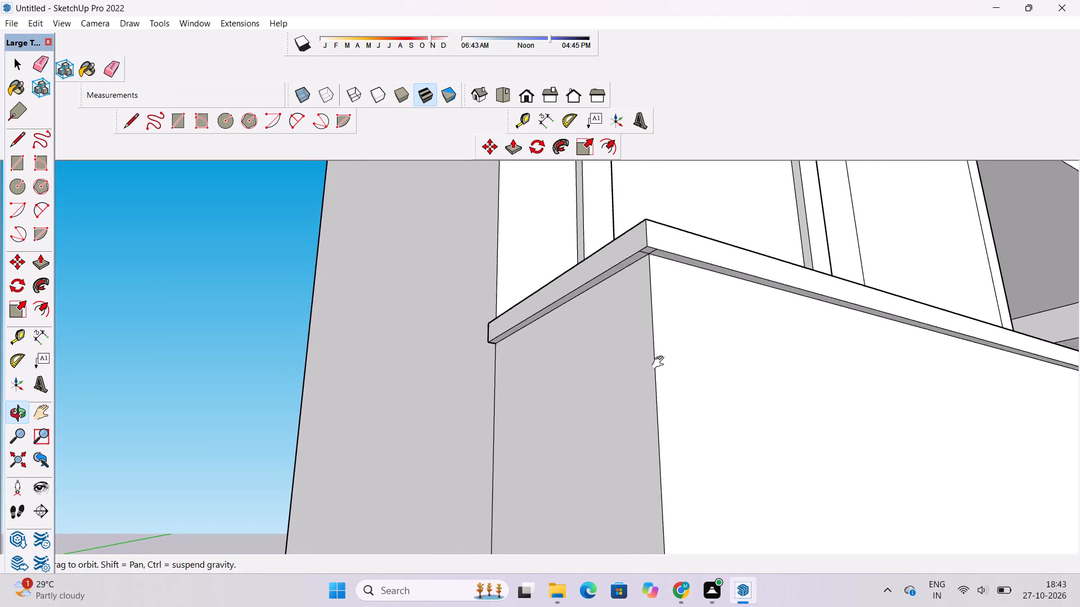
shift+drag(660, 363, 660, 372)
drag(660, 372, 660, 274)
scroll(650, 256, up, 10)
shift+scroll(638, 257, up, 1)
shift+drag(638, 258, 643, 327)
key(e)
scroll(642, 297, up, 5)
drag(646, 309, 660, 321)
drag(617, 300, 604, 329)
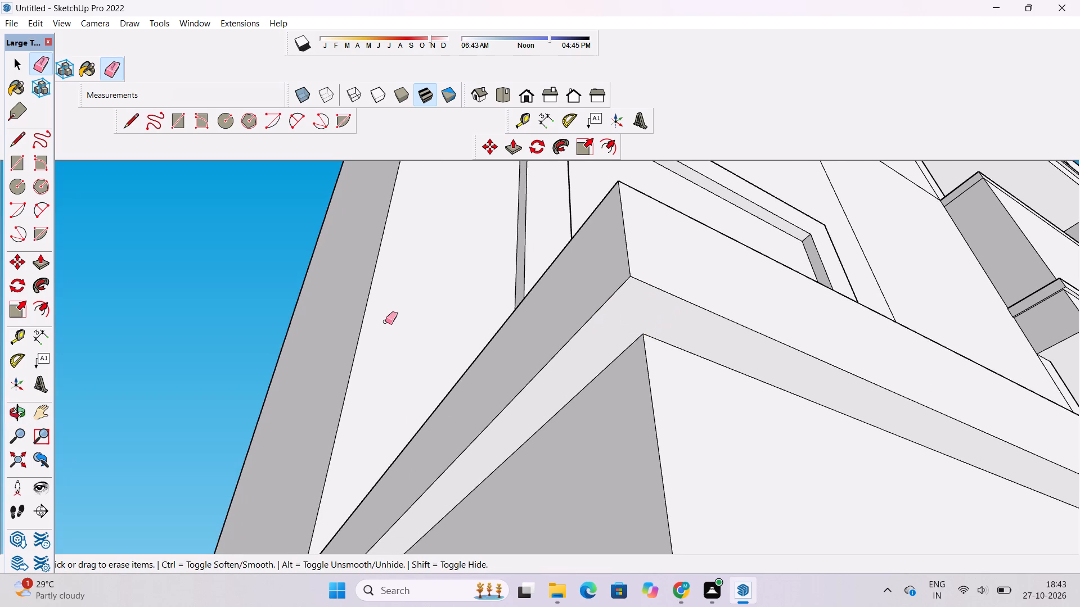
Examine the boundary wall, its coping and the post against the house front from several angles.
scroll(379, 326, down, 13)
scroll(520, 312, down, 5)
key(o)
scroll(583, 328, down, 7)
drag(588, 365, 557, 487)
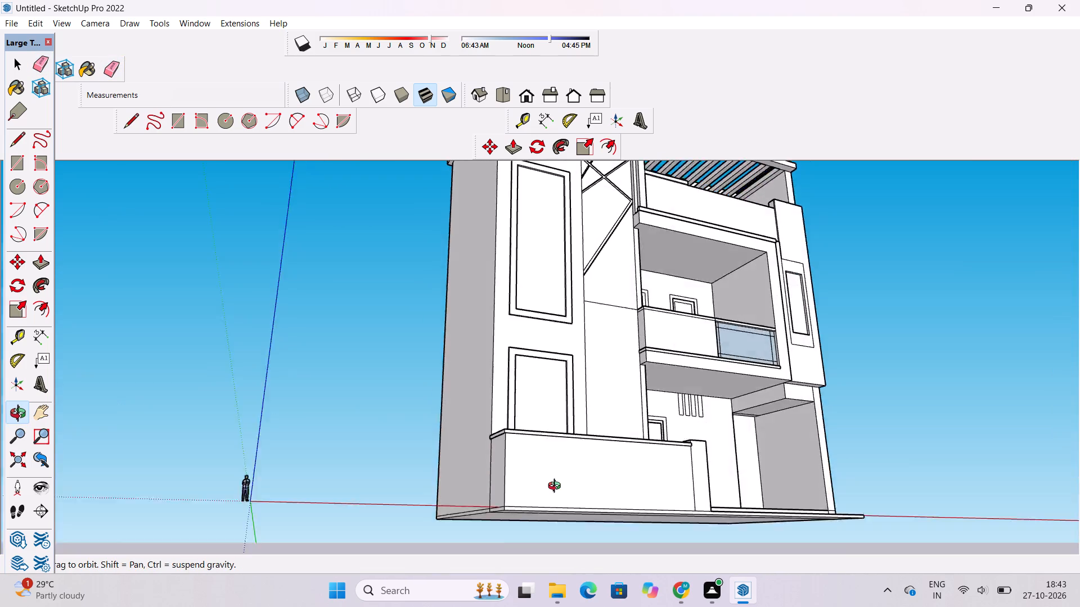
drag(557, 487, 556, 499)
shift+drag(540, 533, 560, 432)
shift+drag(555, 441, 534, 508)
scroll(534, 508, up, 10)
drag(511, 480, 561, 511)
shift+click(564, 504)
scroll(555, 496, down, 2)
shift+click(559, 490)
drag(585, 491, 476, 465)
scroll(469, 460, down, 3)
shift+drag(530, 481, 514, 497)
shift+drag(469, 474, 485, 499)
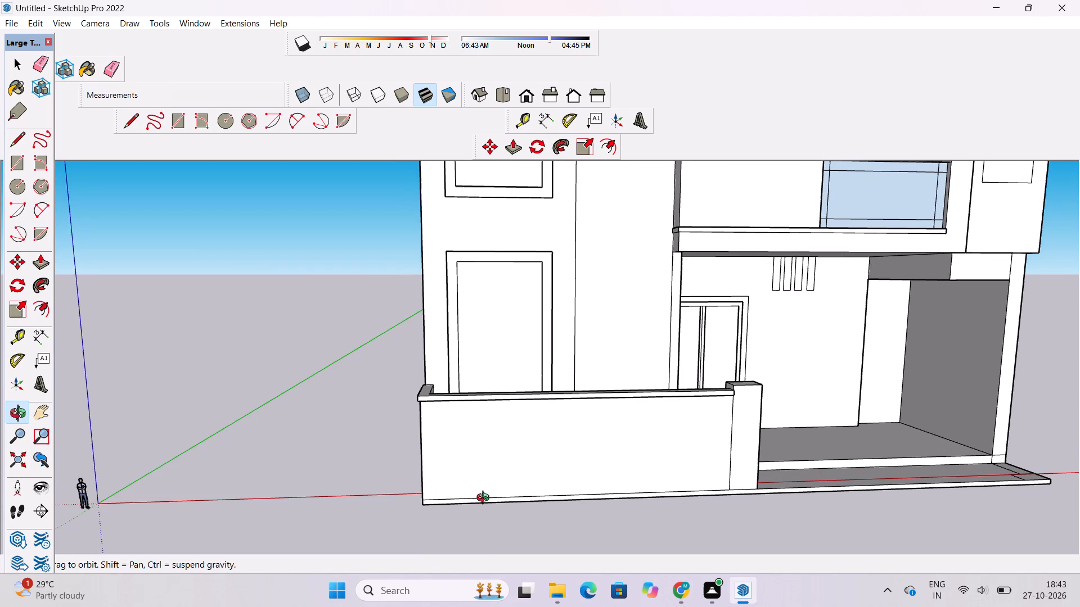
Place vertical guides on the front boundary wall, 5' in from its outer corner and 6' in from the post's edge.
key(t)
scroll(440, 465, up, 4)
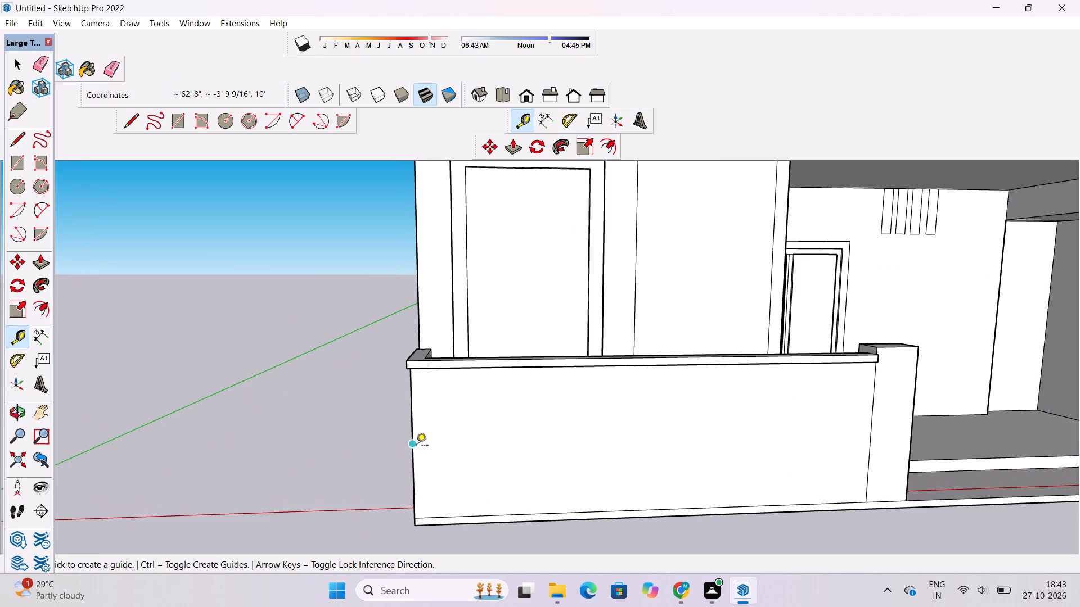
click(413, 444)
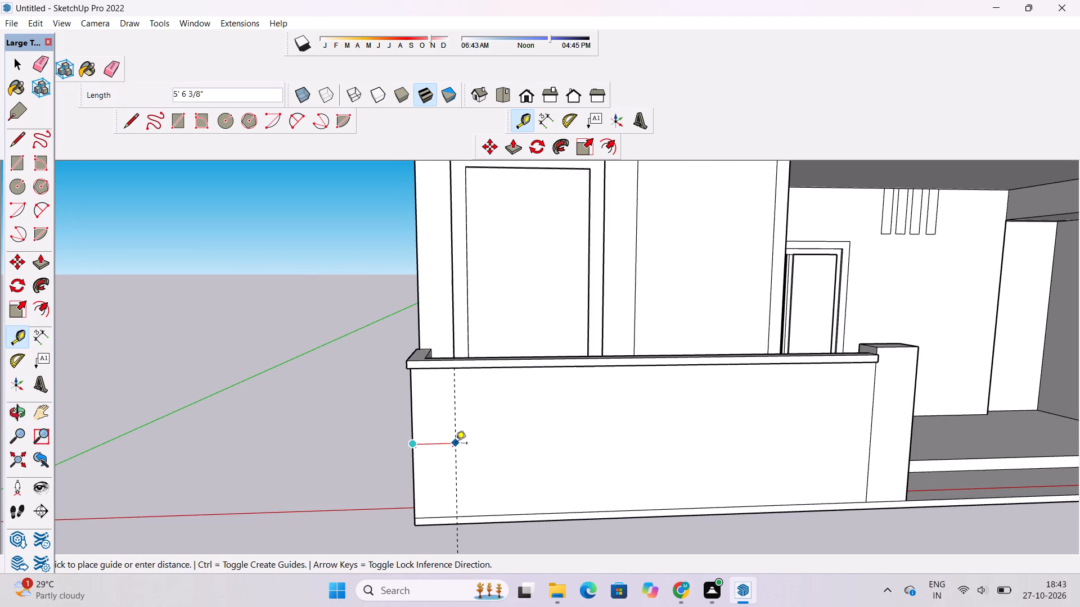
text(5')
key(Return)
scroll(425, 450, down, 6)
scroll(657, 418, up, 4)
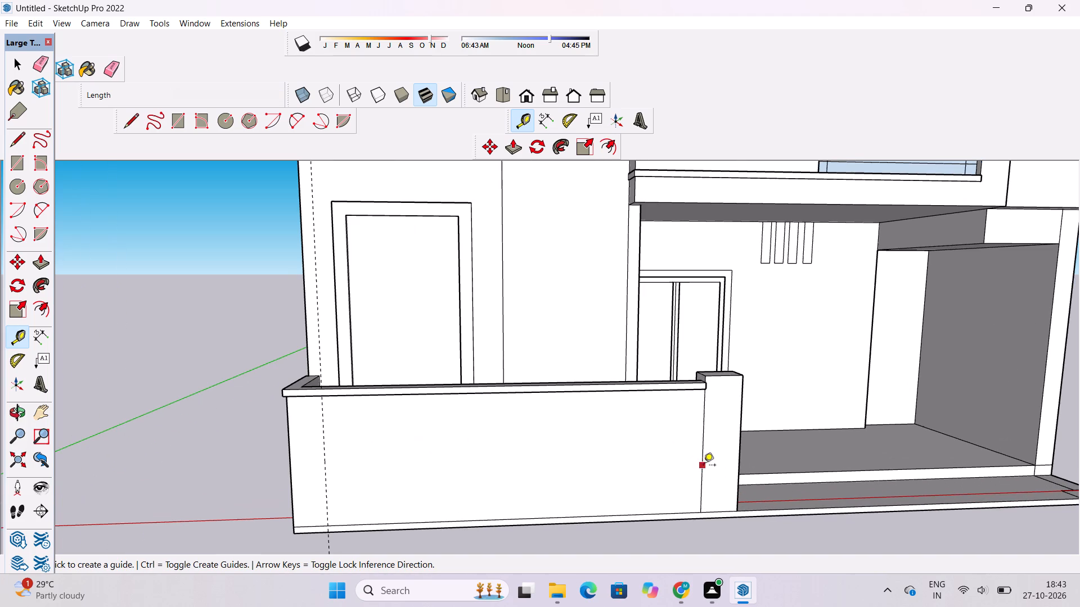
click(703, 451)
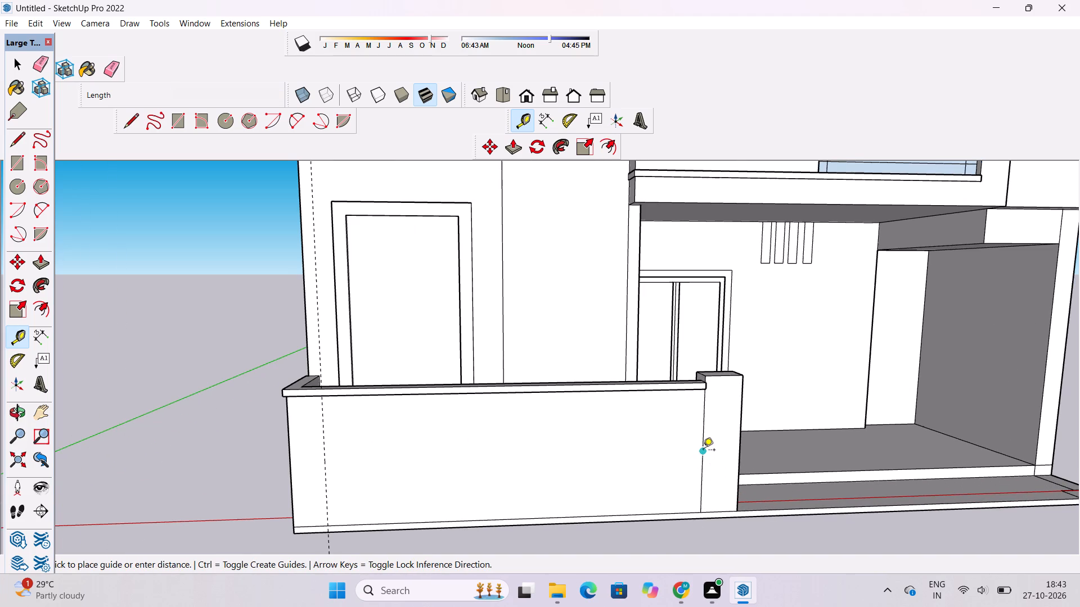
scroll(703, 451, down, 3)
text(6')
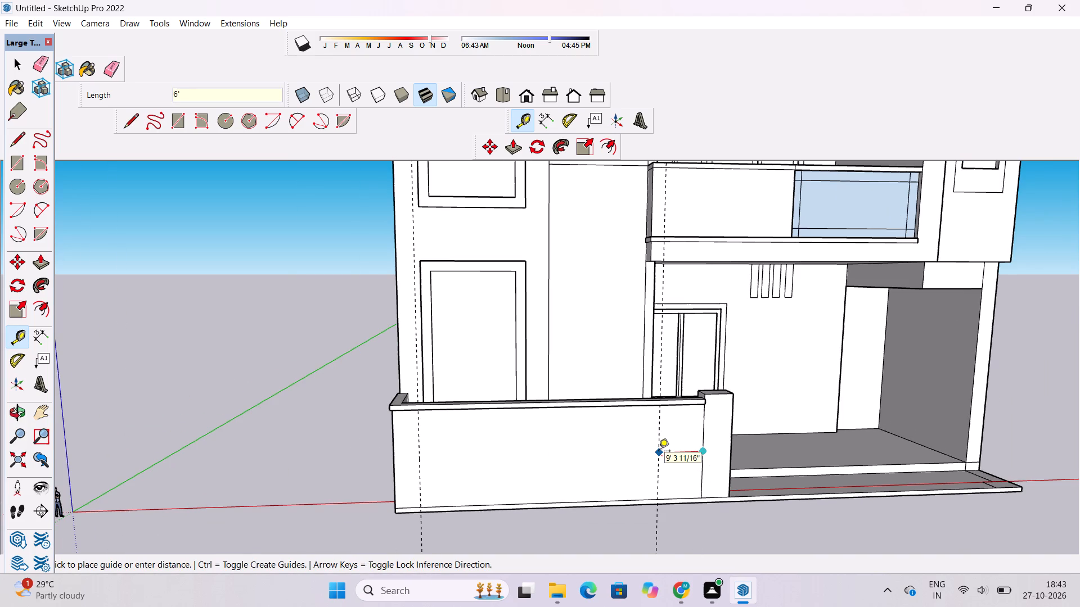
key(Return)
Place a horizontal guide across the front boundary wall, 15' above the plinth's top line.
scroll(520, 519, up, 3)
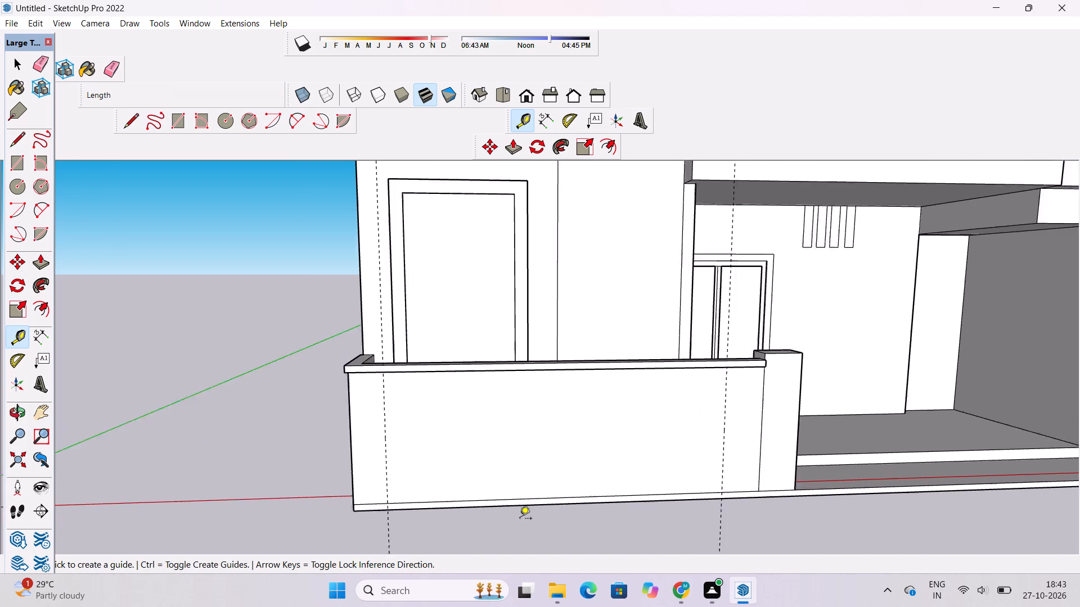
scroll(520, 519, up, 2)
key(o)
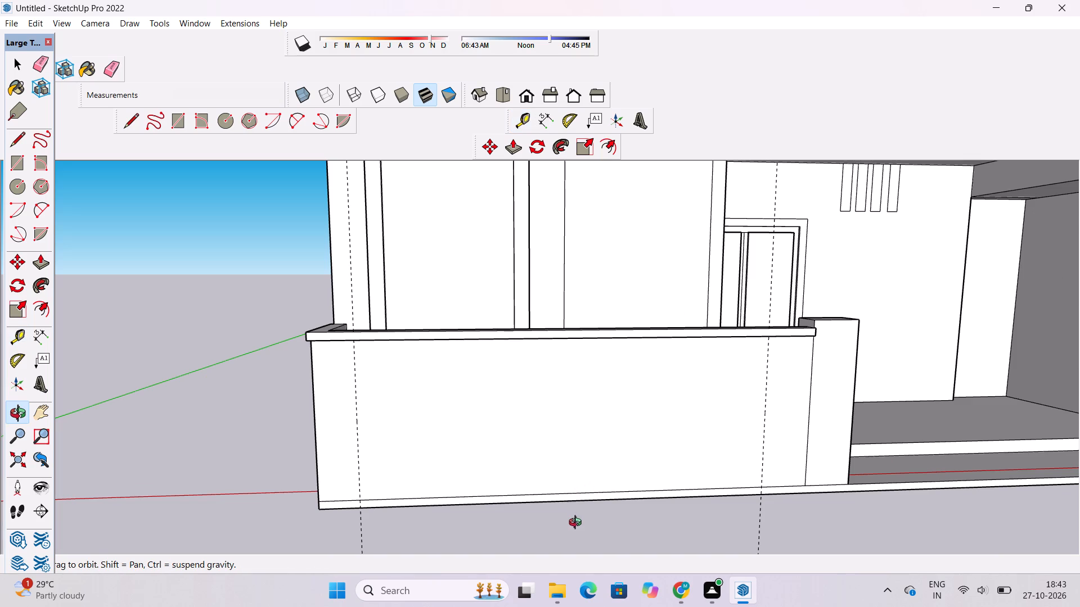
drag(578, 524, 578, 454)
drag(575, 456, 595, 536)
drag(595, 536, 568, 530)
scroll(546, 524, up, 1)
shift+drag(543, 523, 560, 535)
drag(560, 536, 551, 554)
key(t)
scroll(564, 533, up, 2)
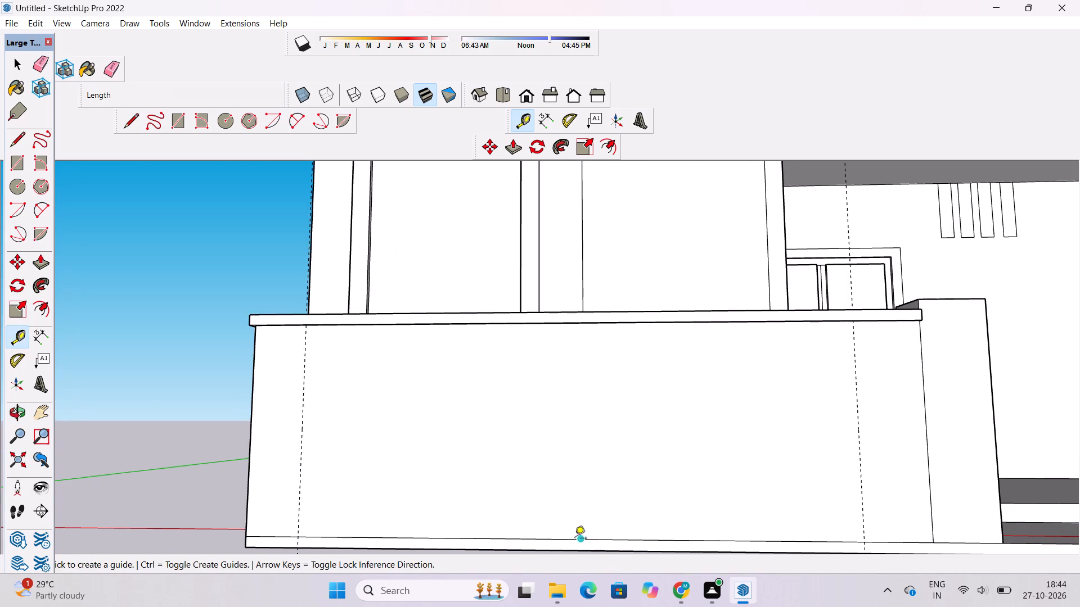
click(579, 540)
scroll(579, 540, down, 3)
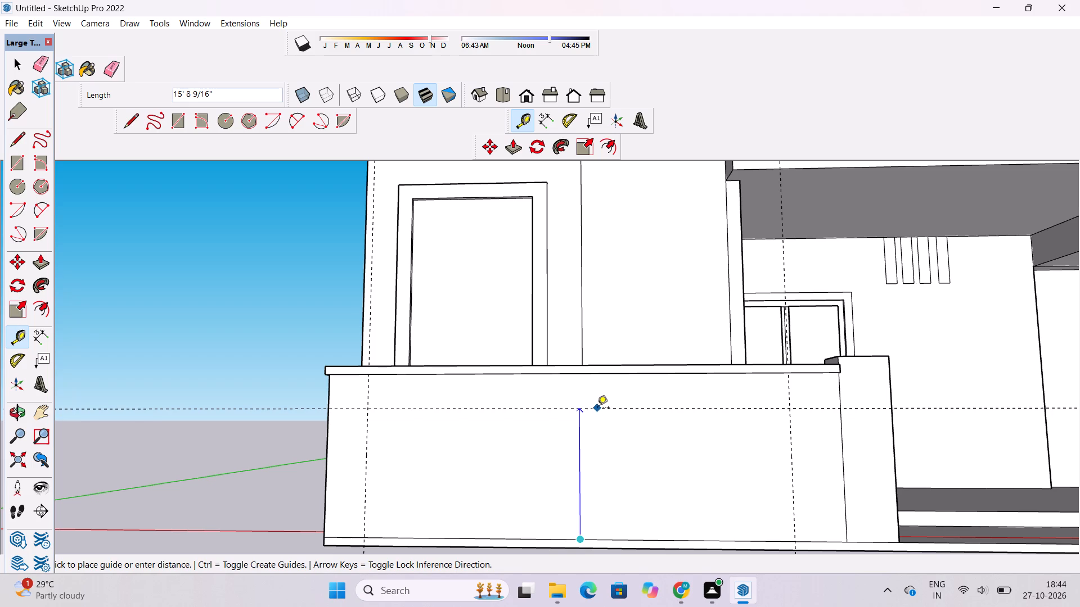
text(15')
key(Return)
scroll(600, 405, down, 4)
drag(603, 419, 603, 434)
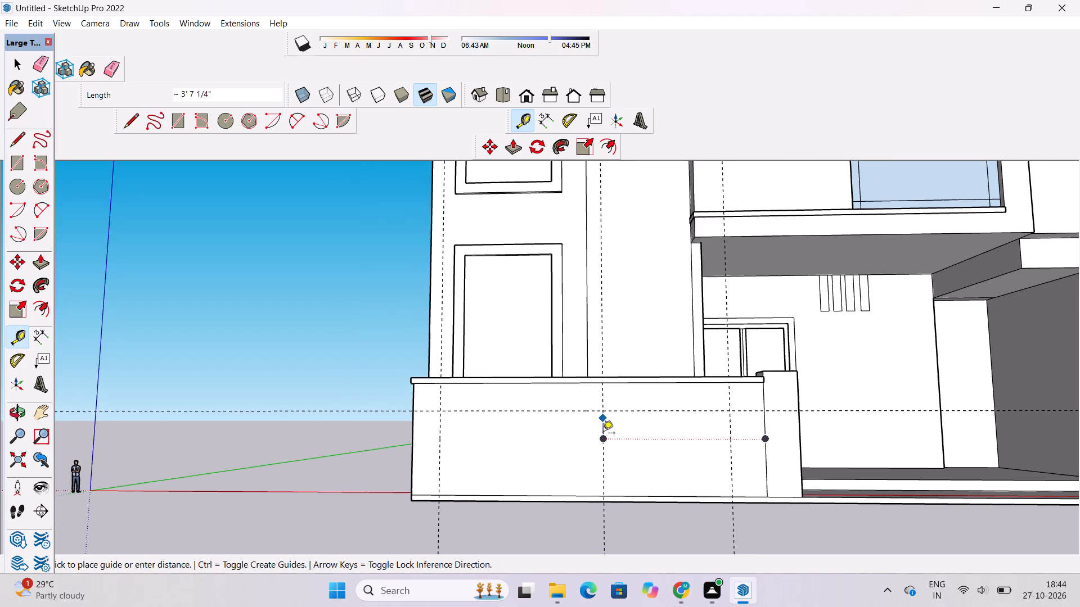
key(space)
Outline a panel on the front boundary wall along the guides, 16' high from the plinth's bottom edge and about 51' 8" wide.
key(o)
drag(589, 433, 610, 492)
shift+drag(610, 499, 605, 465)
drag(605, 465, 608, 479)
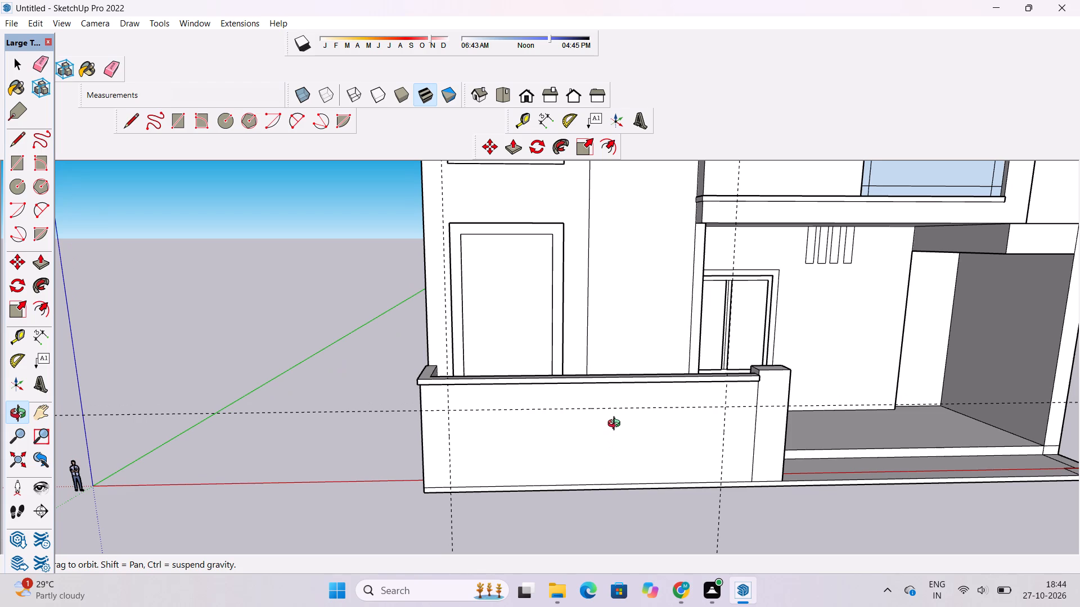
drag(616, 425, 616, 431)
key(l)
scroll(469, 486, up, 5)
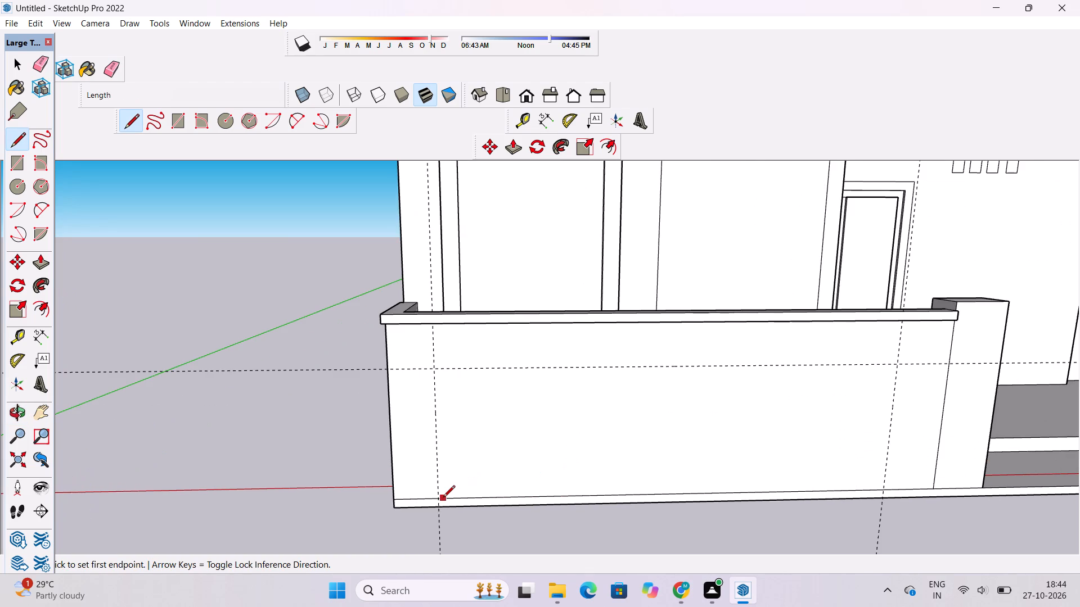
scroll(438, 510, up, 4)
click(438, 510)
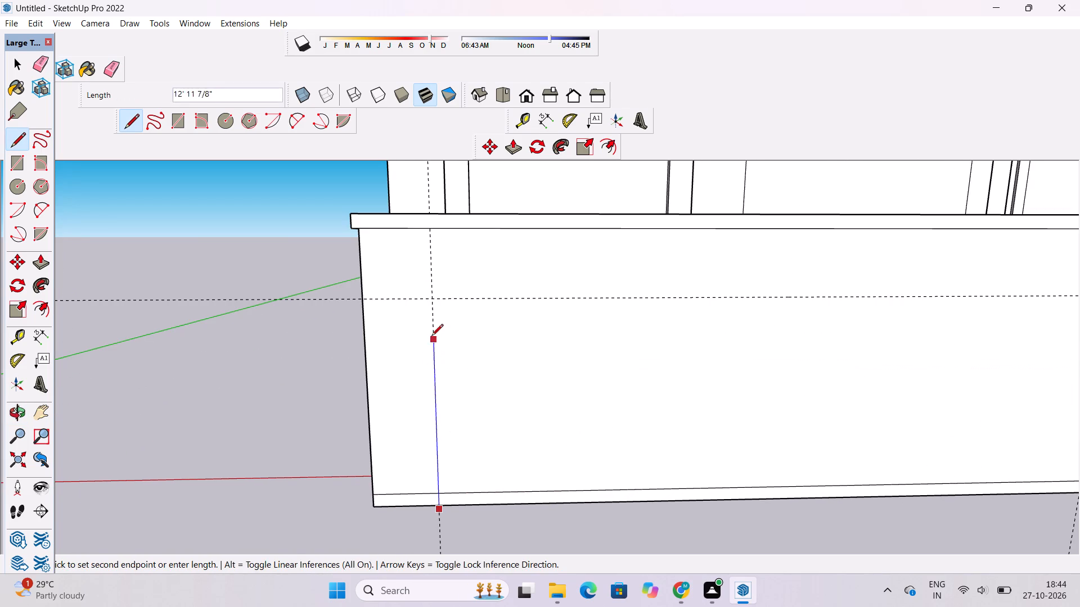
key(space)
key(l)
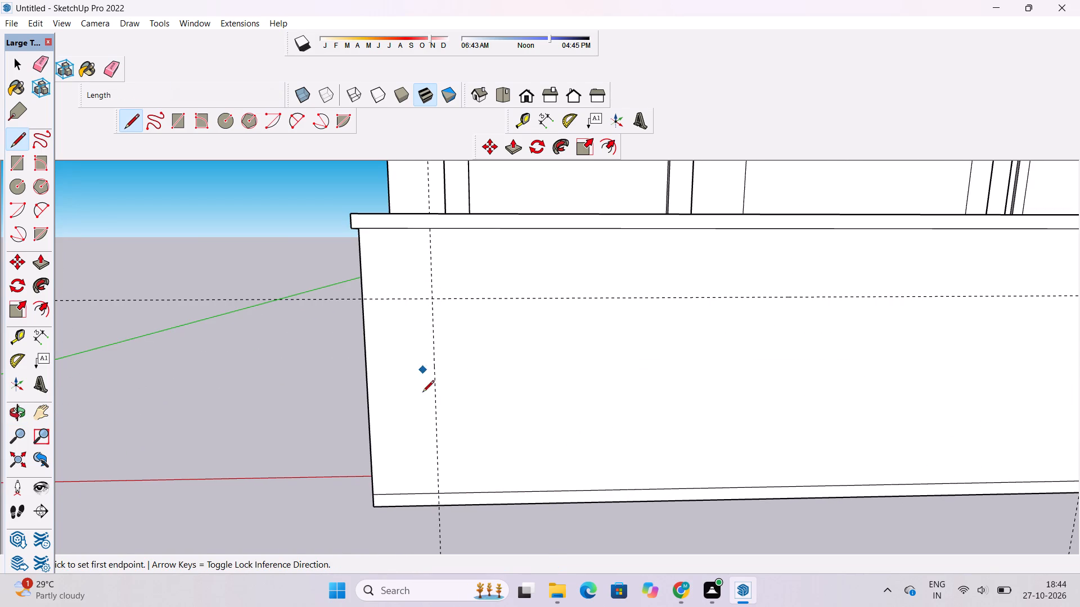
click(439, 507)
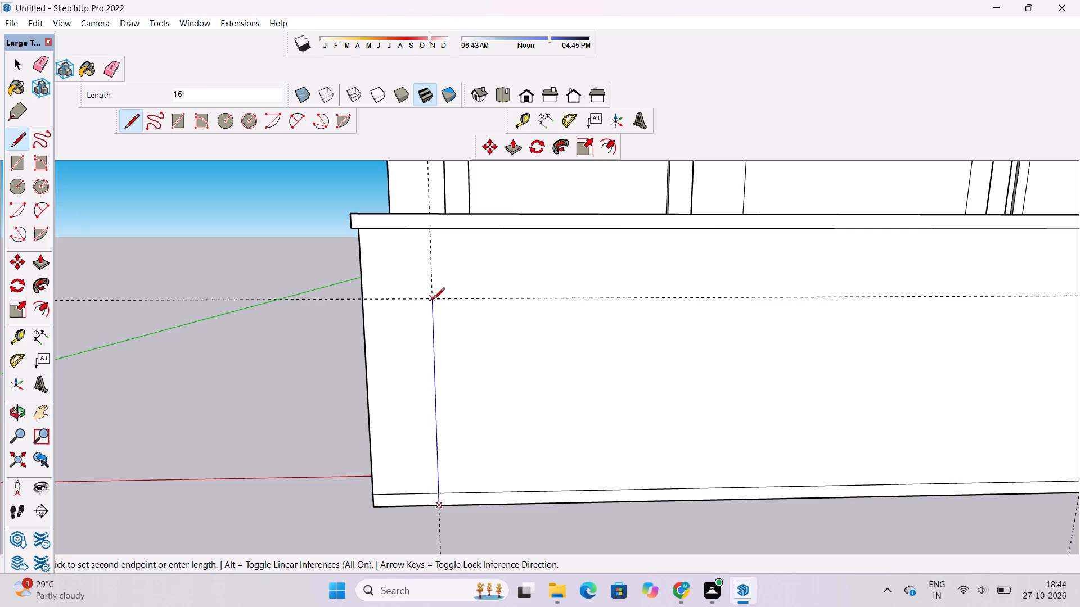
click(433, 300)
scroll(345, 305, down, 11)
scroll(542, 300, up, 5)
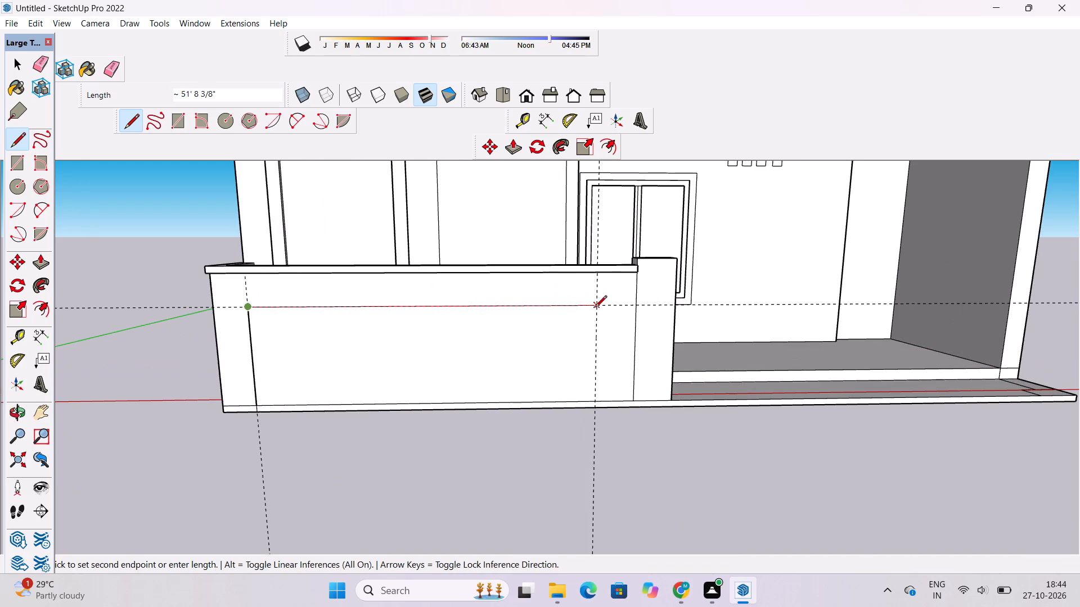
click(597, 307)
scroll(598, 412, up, 7)
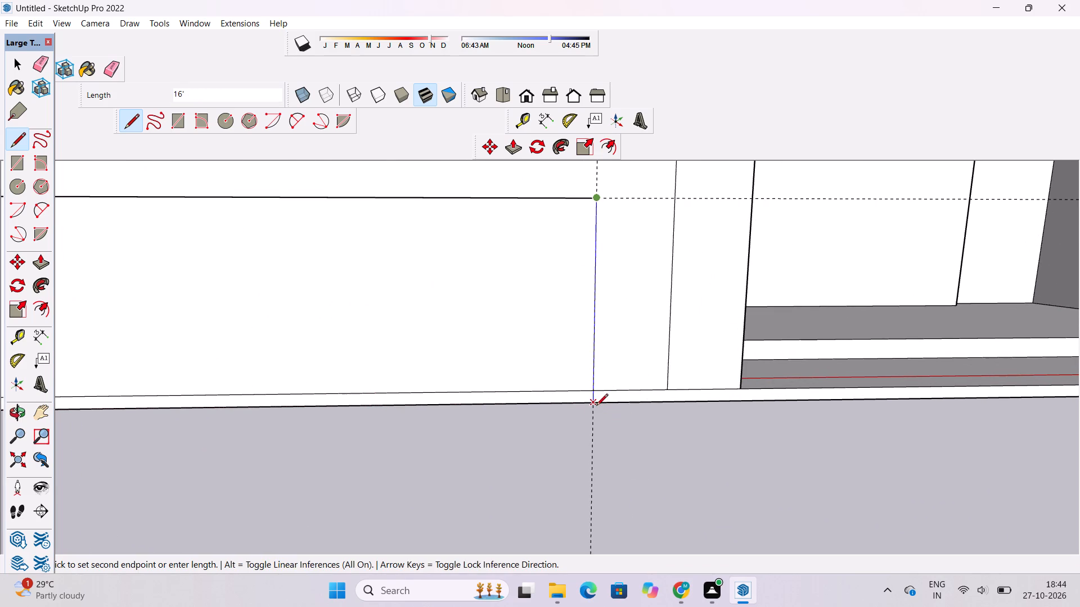
click(596, 405)
Erase the two vertical guides and the horizontal guide around the wall panel.
scroll(592, 398, down, 9)
key(e)
drag(600, 424, 557, 443)
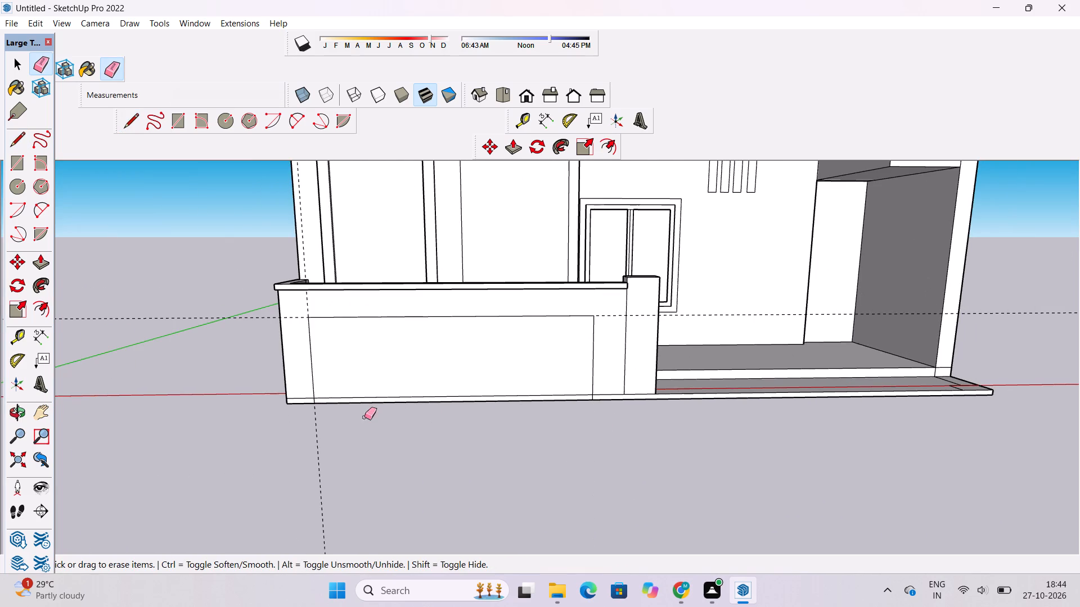
drag(353, 420, 321, 438)
drag(226, 309, 220, 327)
drag(337, 442, 329, 445)
drag(322, 445, 312, 454)
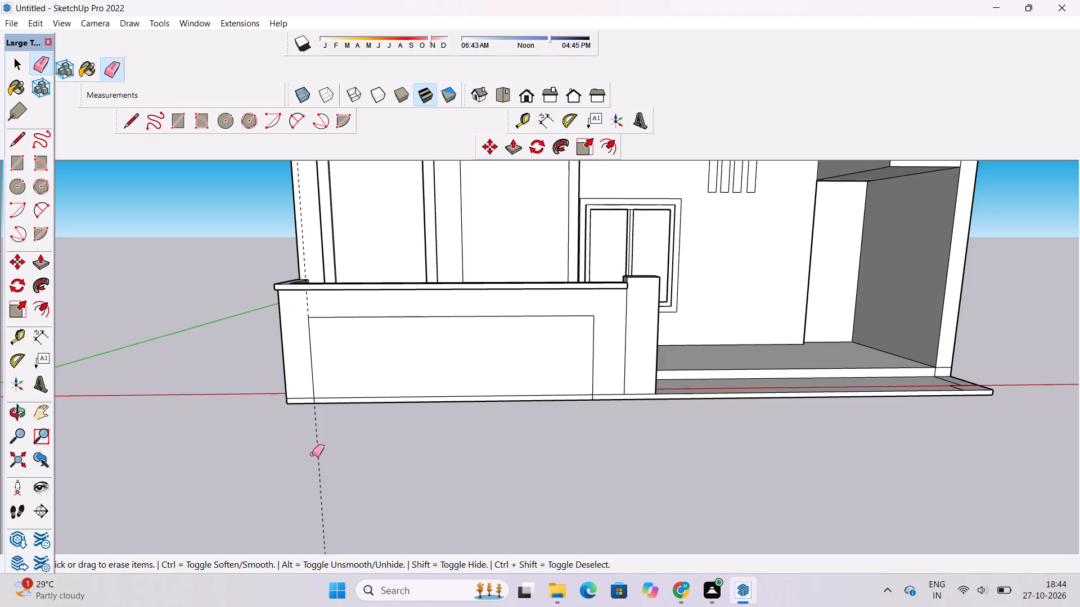
drag(312, 454, 312, 455)
Erase the plinth line crossing the bottom of the wall panel.
scroll(314, 450, down, 5)
key(o)
drag(322, 440, 363, 471)
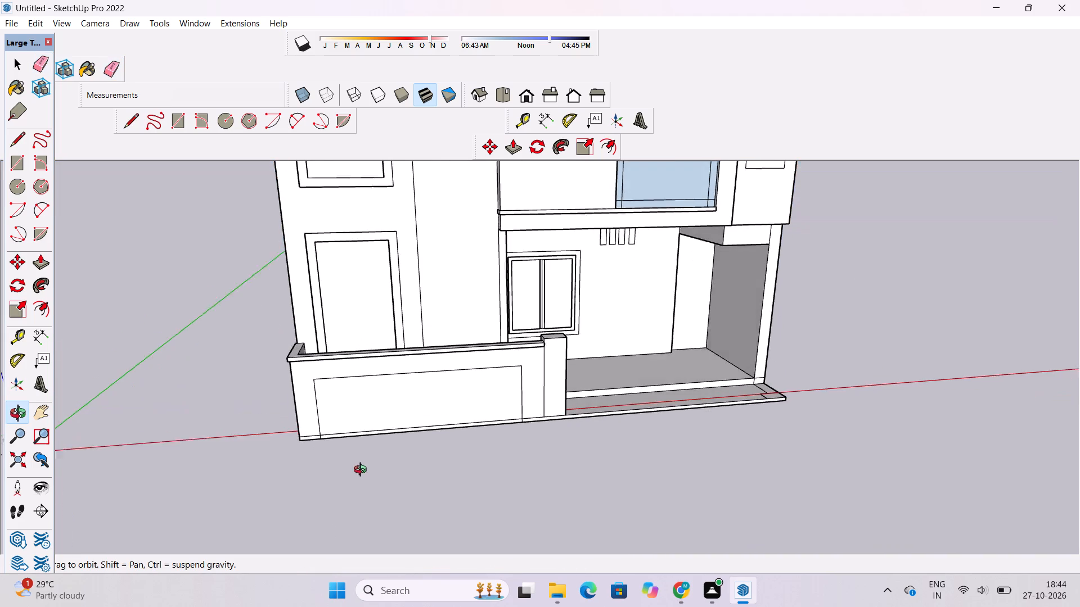
drag(363, 471, 367, 472)
scroll(375, 465, up, 3)
shift+drag(369, 457, 376, 460)
shift+click(376, 460)
scroll(352, 454, up, 4)
key(e)
drag(361, 415, 363, 422)
scroll(360, 431, down, 4)
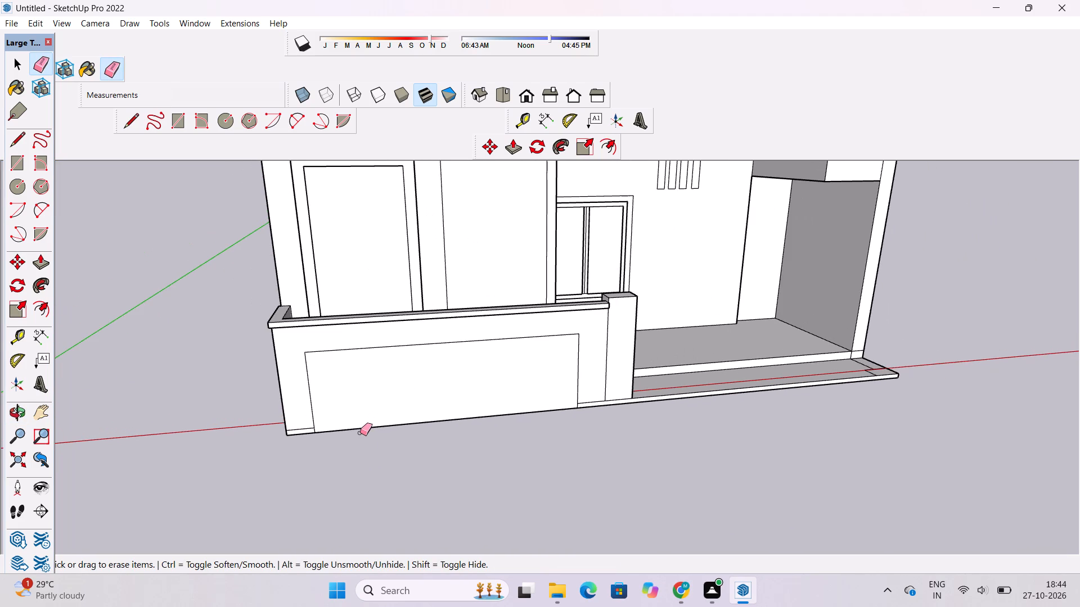
Erase the remaining plinth line segments beside the panel at the outer corner and along the boundary's side face.
key(o)
drag(354, 449, 445, 460)
scroll(386, 472, up, 4)
shift+drag(378, 470, 393, 482)
drag(393, 483, 381, 463)
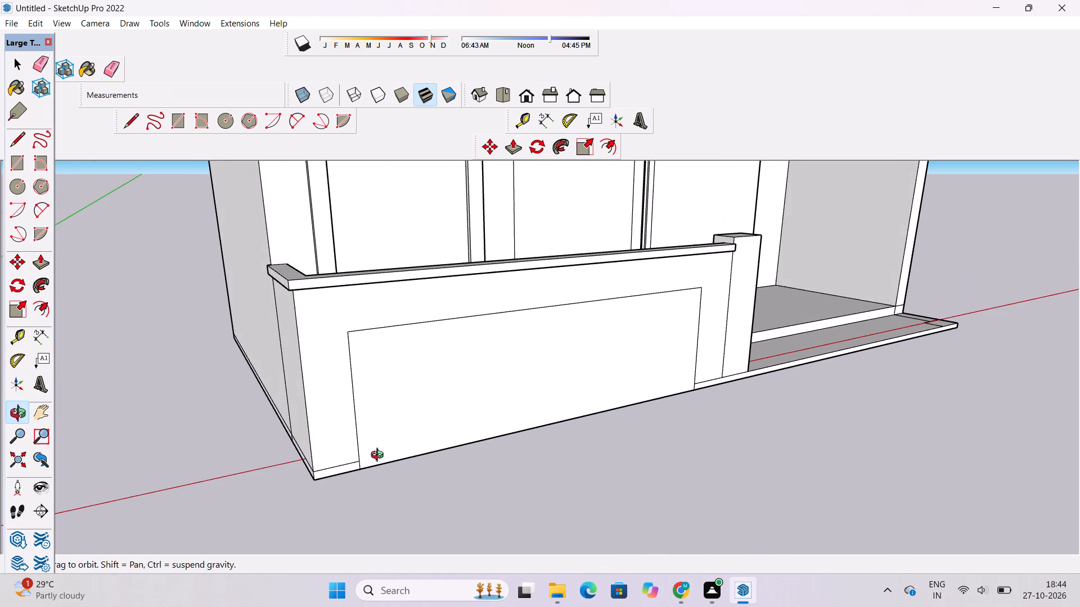
key(e)
drag(344, 454, 343, 464)
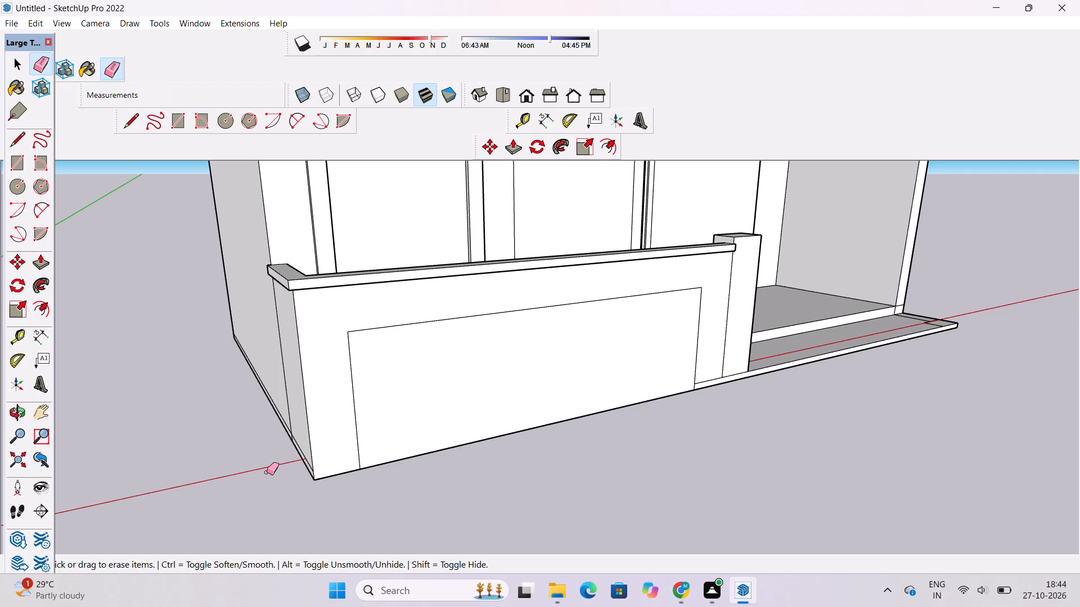
scroll(267, 472, up, 10)
drag(329, 414, 331, 420)
drag(303, 374, 300, 382)
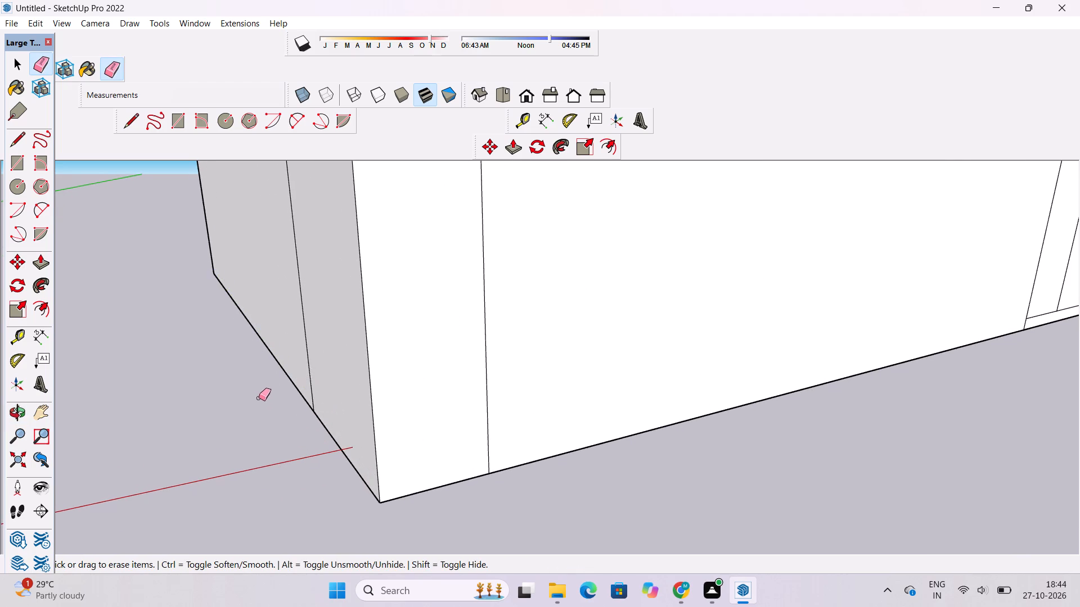
Draw 1' vertical lines on the plinth's front face, continuing both edges of the post down to the bottom edge.
scroll(256, 403, down, 9)
scroll(708, 338, up, 5)
scroll(467, 384, down, 4)
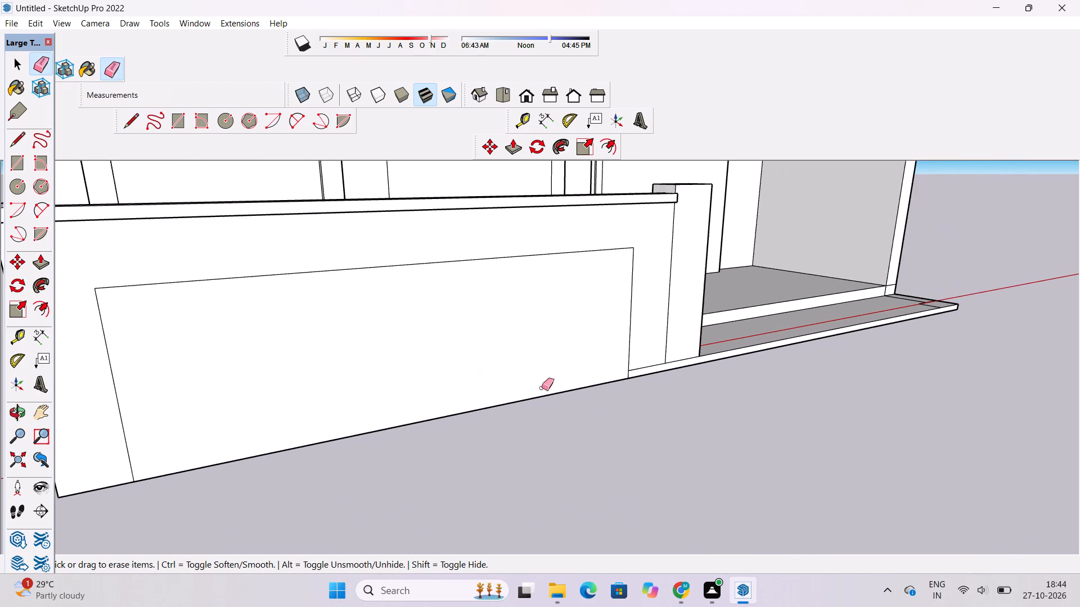
scroll(664, 375, up, 11)
key(l)
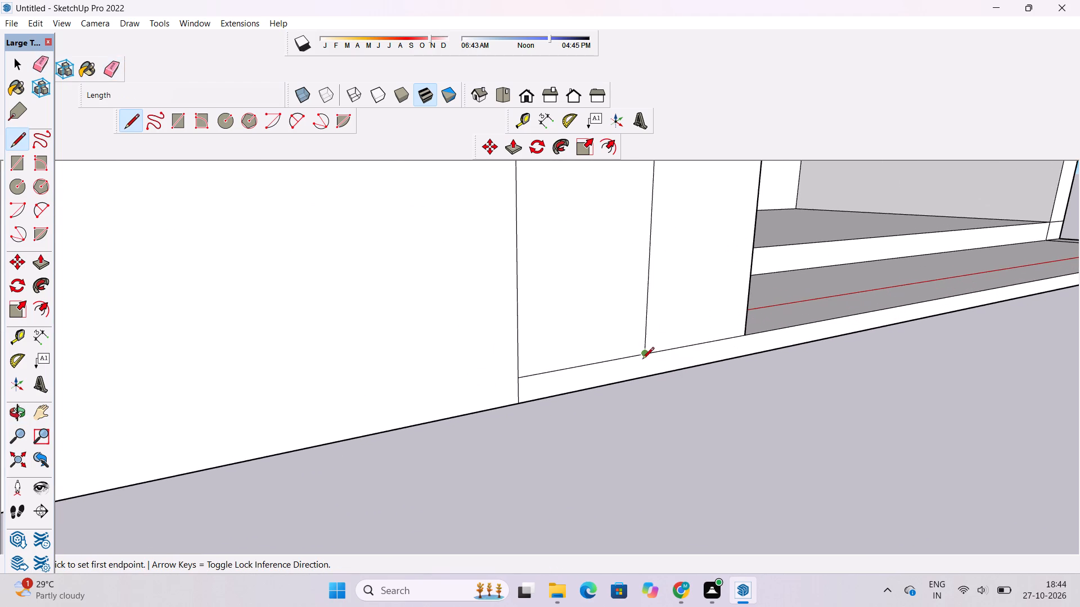
click(645, 355)
click(646, 379)
scroll(554, 398, down, 3)
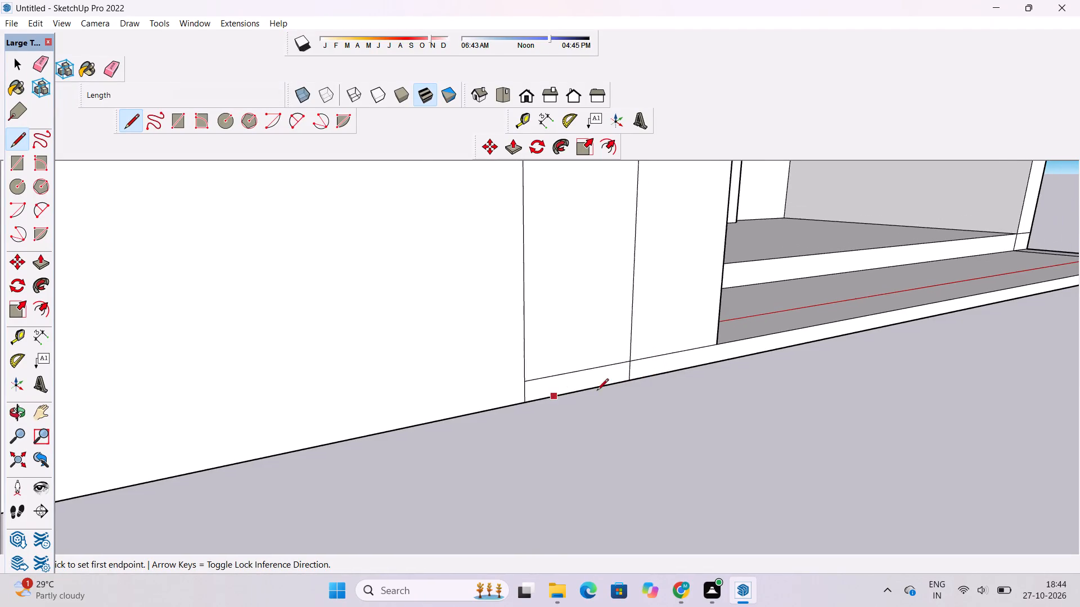
scroll(682, 370, up, 4)
click(719, 337)
click(715, 364)
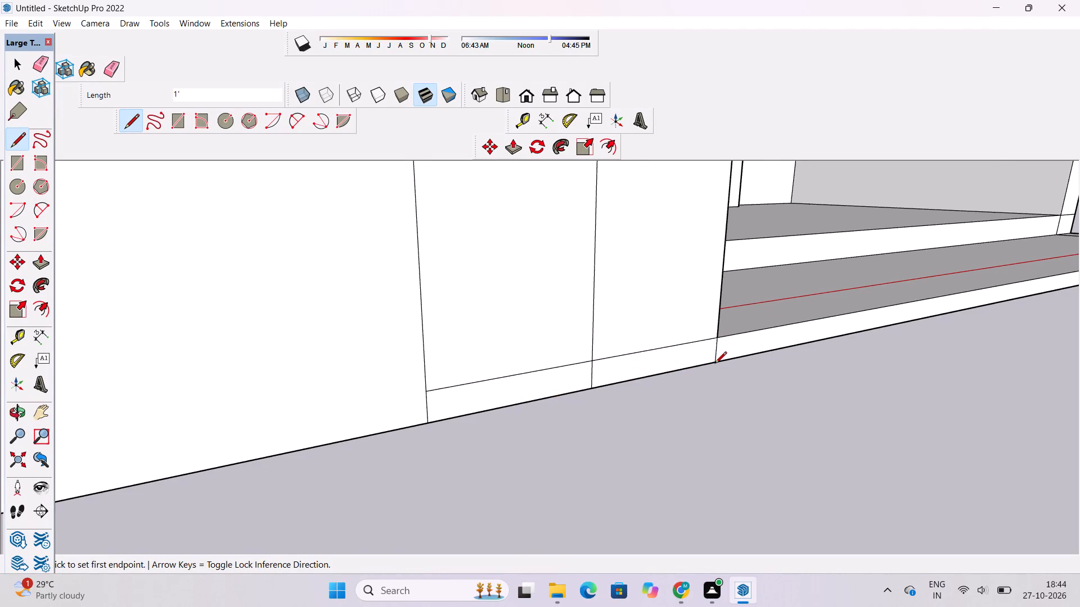
Erase the plinth line segments under the post and the wall strip next to it.
key(e)
drag(647, 336, 643, 361)
drag(550, 357, 546, 374)
scroll(736, 367, down, 6)
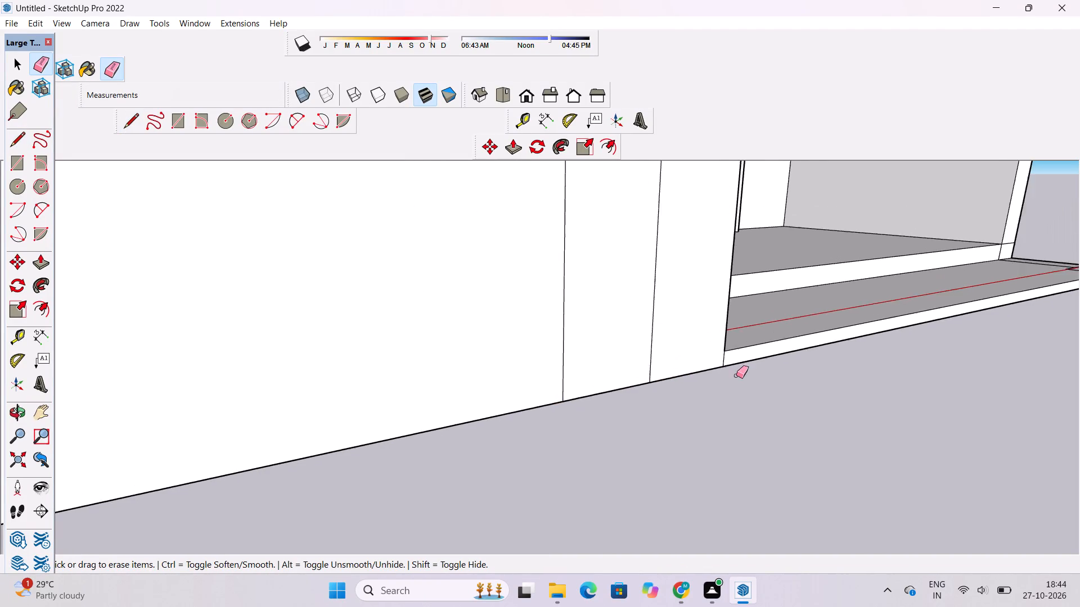
scroll(736, 375, down, 5)
Push the outlined panel 1.5' into the front boundary wall with Push/Pull to form a recess.
key(o)
scroll(525, 413, down, 6)
drag(519, 428, 576, 434)
shift+click(577, 432)
shift+scroll(578, 431, down, 4)
key(space)
scroll(516, 385, up, 5)
click(516, 384)
key(p)
click(516, 384)
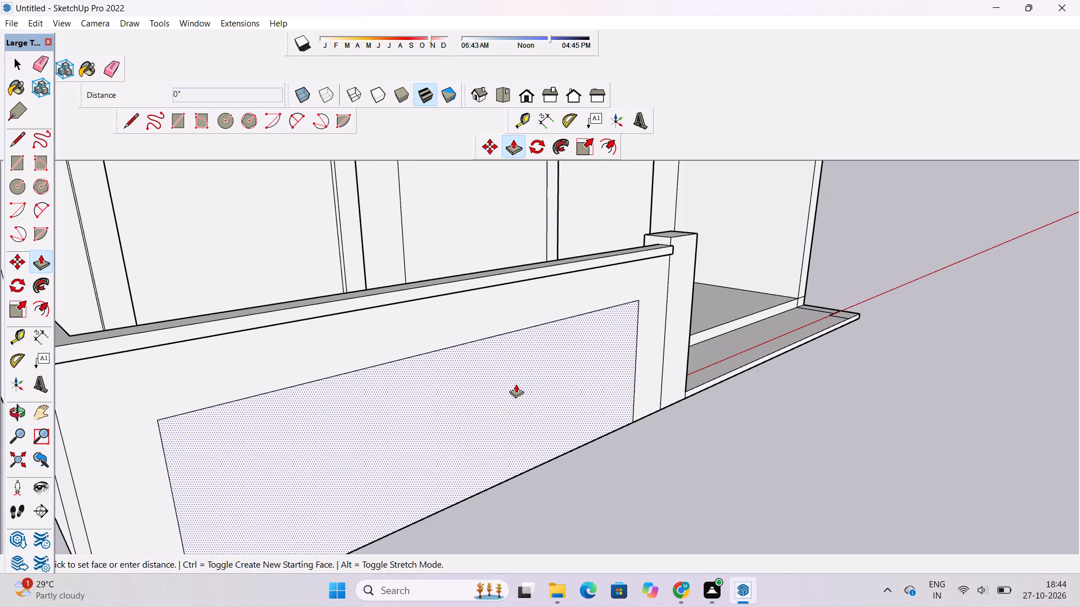
scroll(516, 384, down, 4)
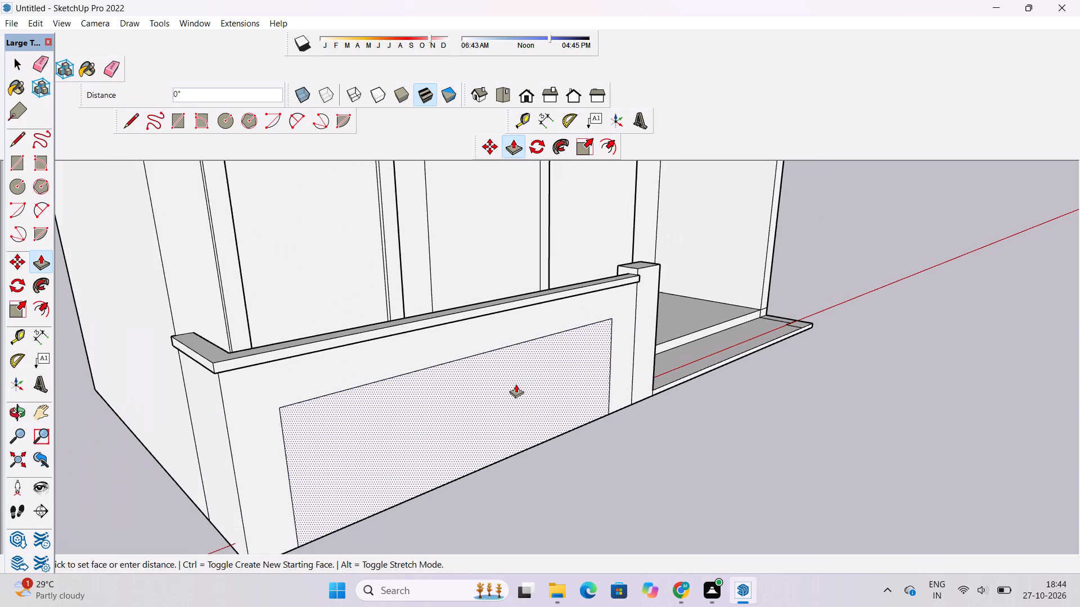
text(1.5')
key(Return)
Examine the recessed boundary wall, the post, and the open plinth end against the house front from several angles.
key(o)
scroll(484, 368, down, 6)
drag(566, 375, 465, 363)
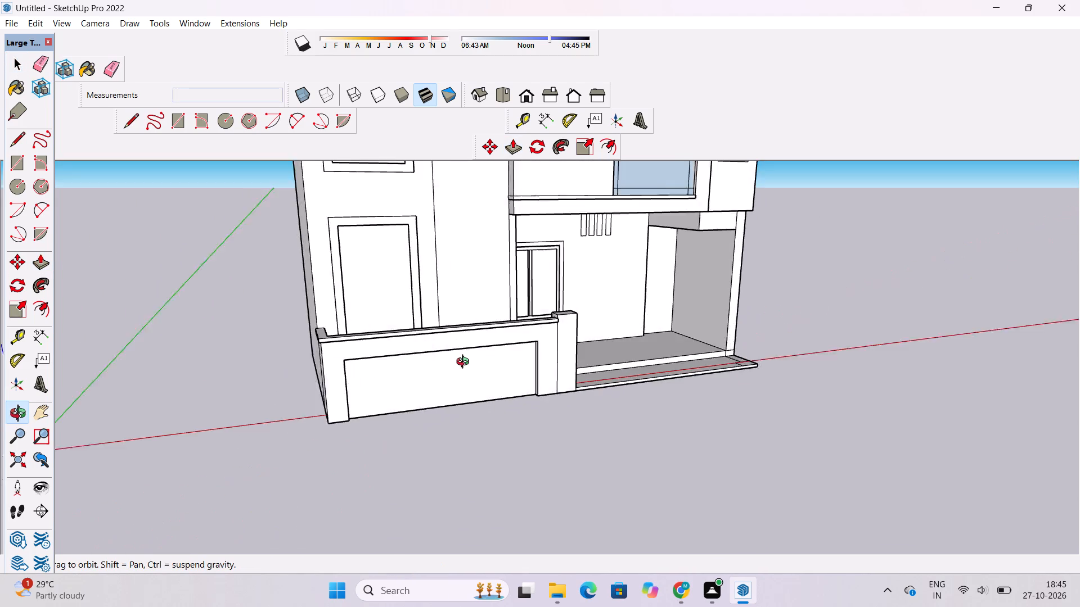
drag(465, 363, 452, 361)
scroll(451, 363, down, 1)
drag(455, 372, 463, 425)
drag(469, 439, 355, 441)
scroll(389, 437, down, 3)
shift+drag(513, 432, 477, 435)
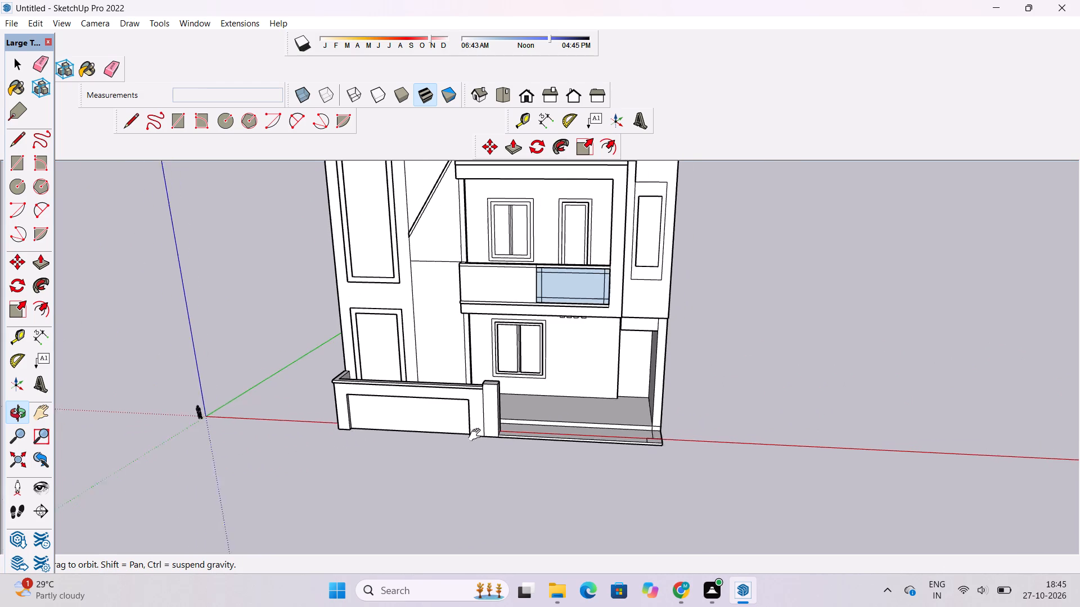
shift+drag(477, 435, 476, 435)
scroll(479, 432, up, 3)
shift+drag(480, 428, 445, 452)
shift+drag(456, 458, 473, 466)
scroll(490, 461, down, 2)
shift+drag(598, 453, 620, 564)
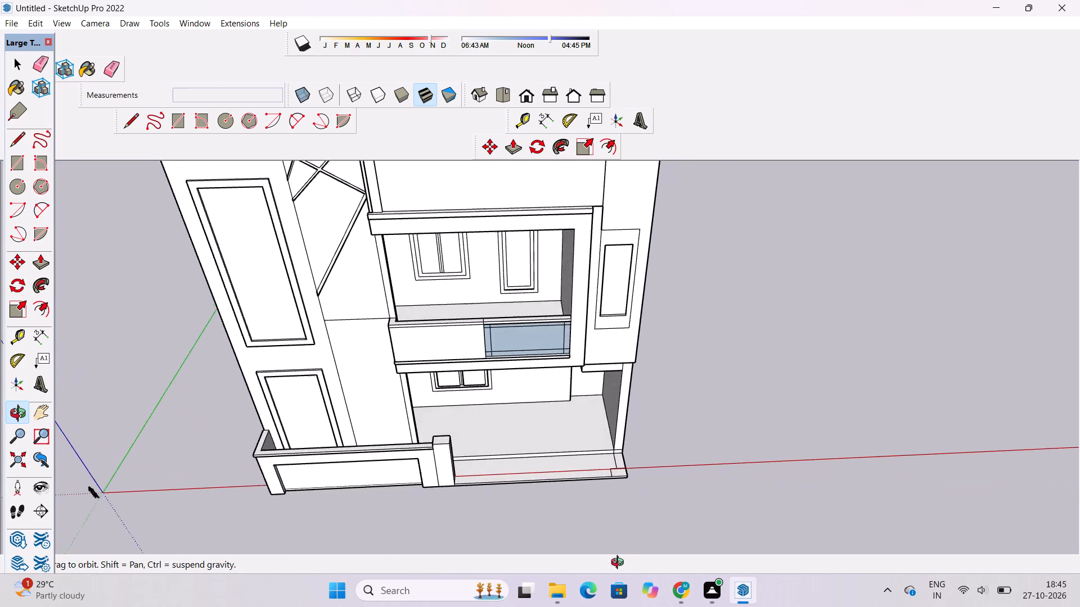
shift+drag(620, 564, 634, 543)
scroll(641, 448, up, 9)
drag(642, 459, 534, 445)
scroll(539, 434, down, 3)
drag(554, 506, 565, 506)
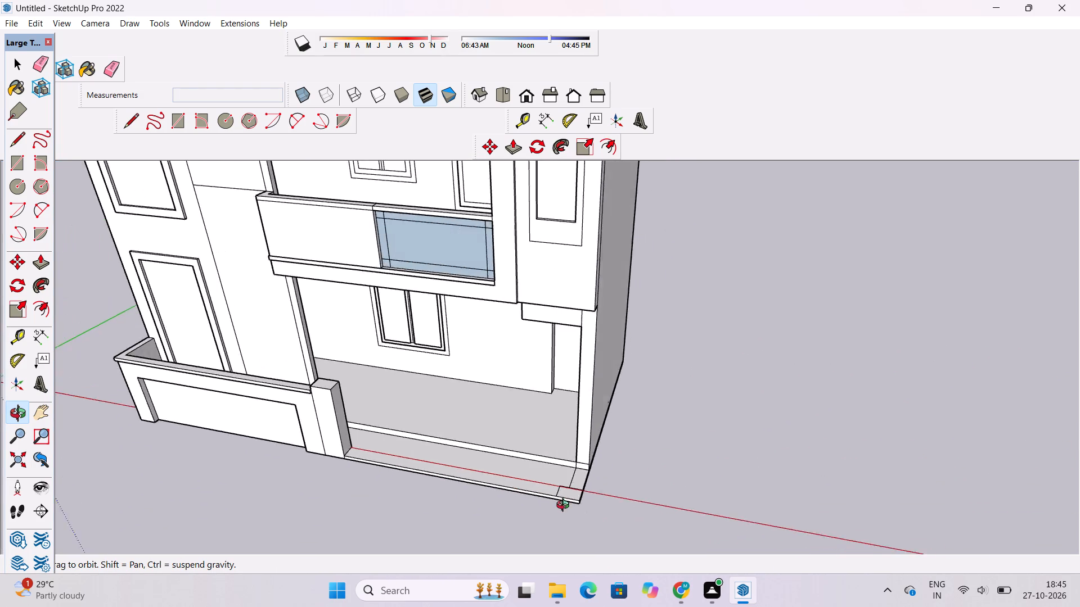
Pull the square outlined at the plinth's open front corner up 22' with Push/Pull, level with the existing post's top.
drag(565, 506, 594, 449)
scroll(582, 474, down, 1)
scroll(245, 520, down, 6)
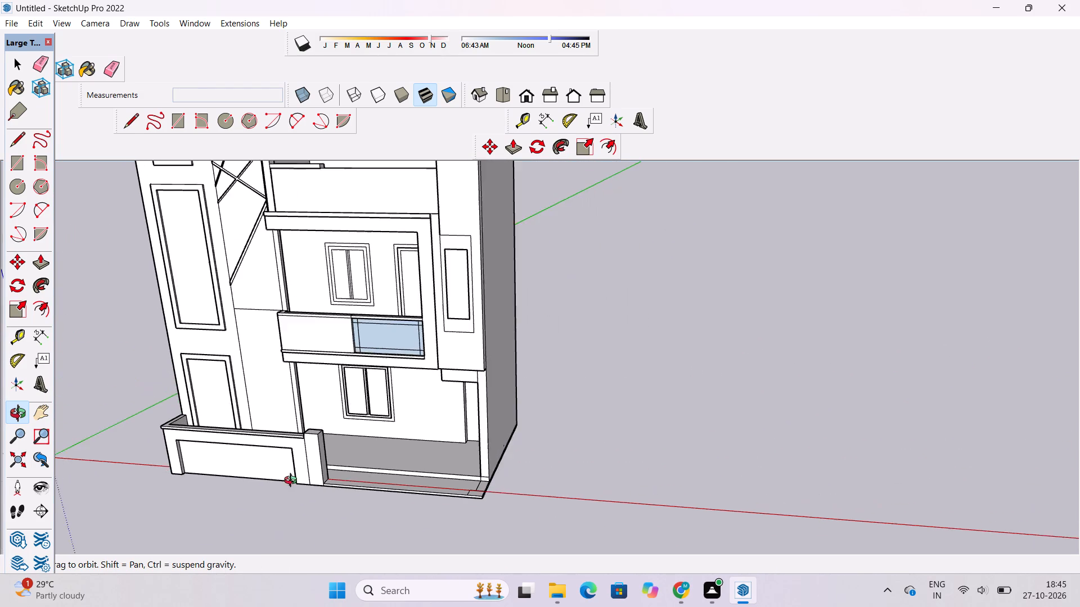
drag(297, 479, 379, 586)
scroll(402, 517, up, 5)
shift+drag(340, 494, 597, 531)
drag(596, 531, 524, 531)
scroll(526, 530, down, 2)
shift+drag(554, 534, 530, 522)
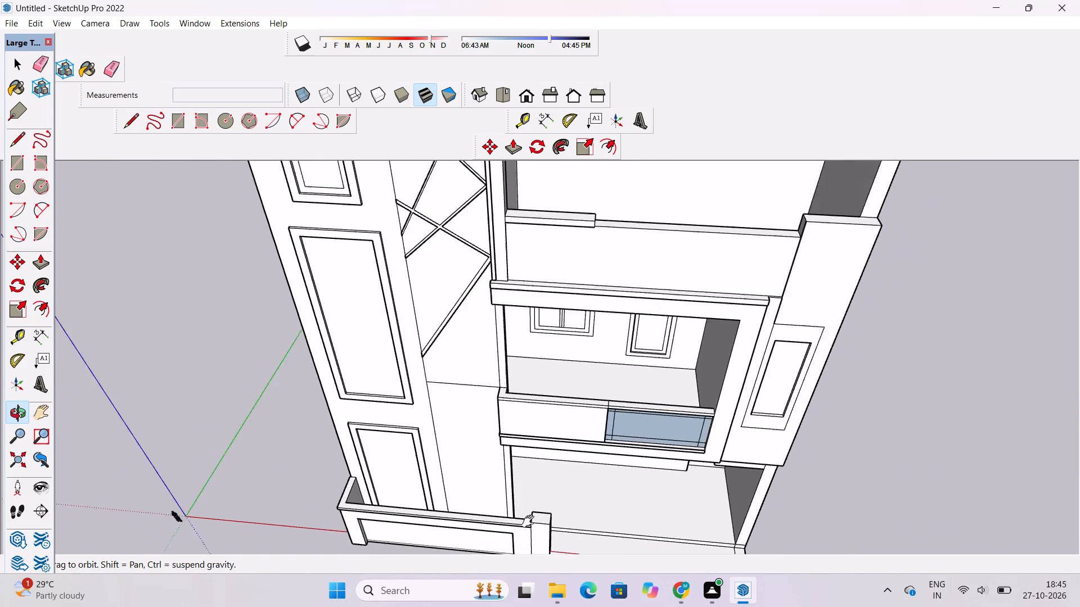
shift+drag(530, 522, 448, 473)
shift+drag(448, 473, 511, 499)
scroll(602, 499, up, 4)
shift+drag(606, 493, 654, 493)
drag(641, 494, 623, 494)
key(p)
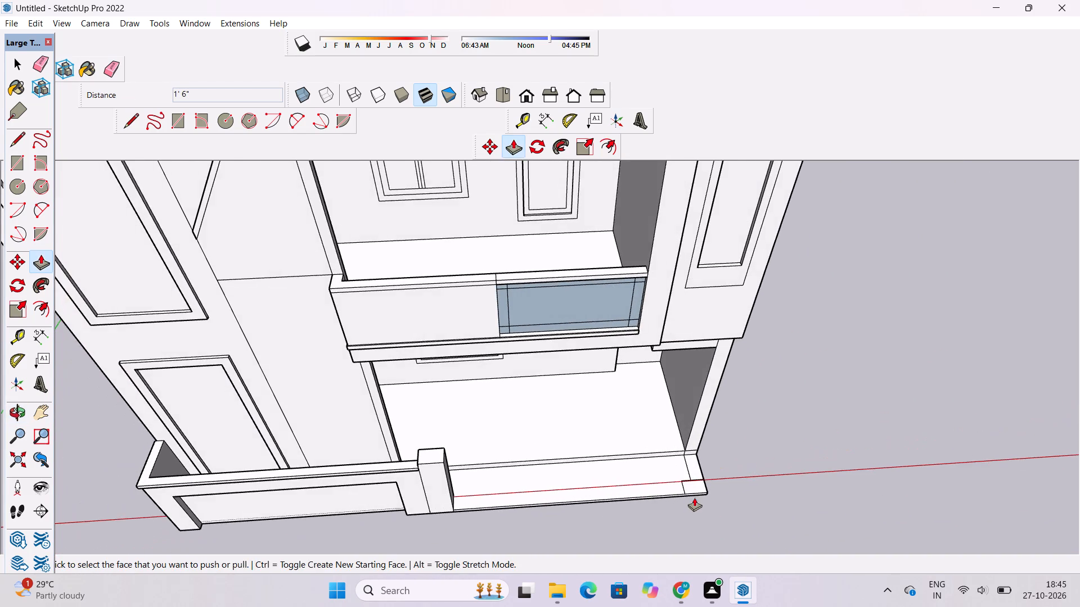
scroll(695, 497, up, 7)
click(695, 483)
scroll(700, 471, down, 5)
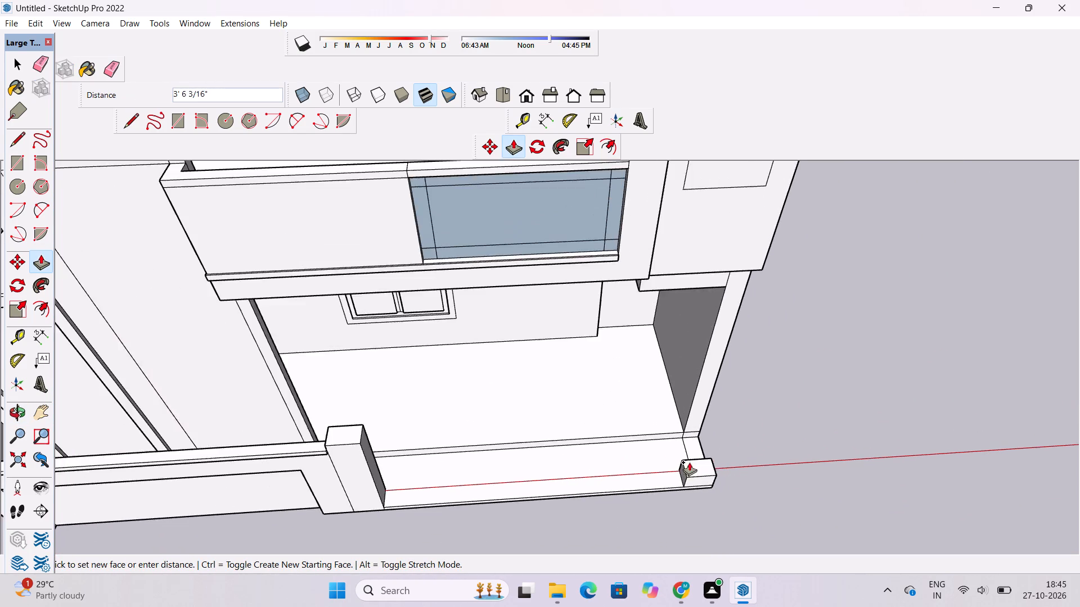
scroll(674, 454, down, 4)
scroll(490, 455, up, 9)
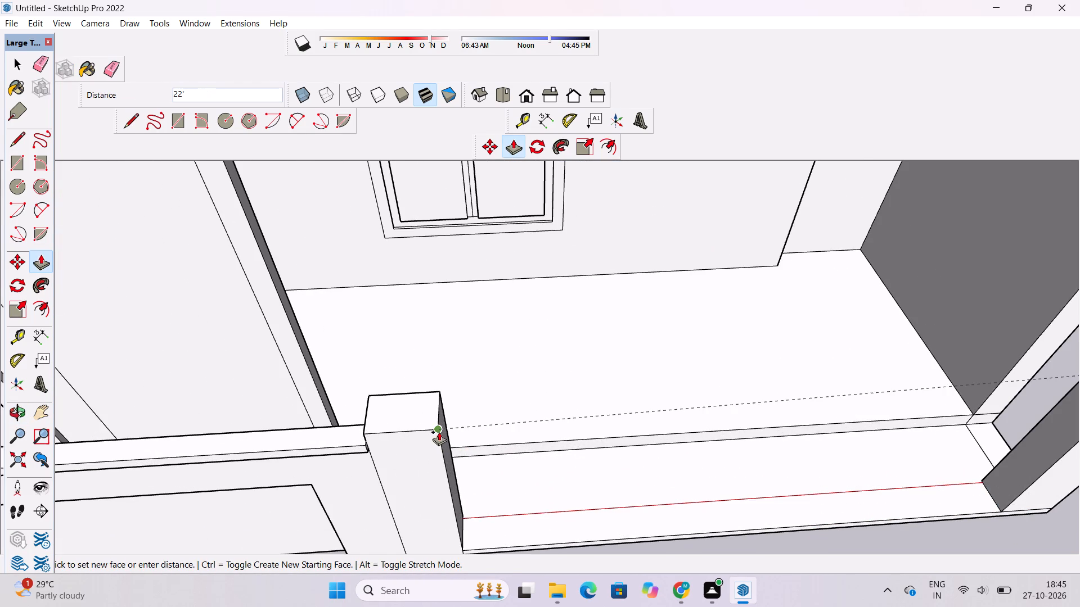
click(439, 432)
scroll(369, 454, down, 13)
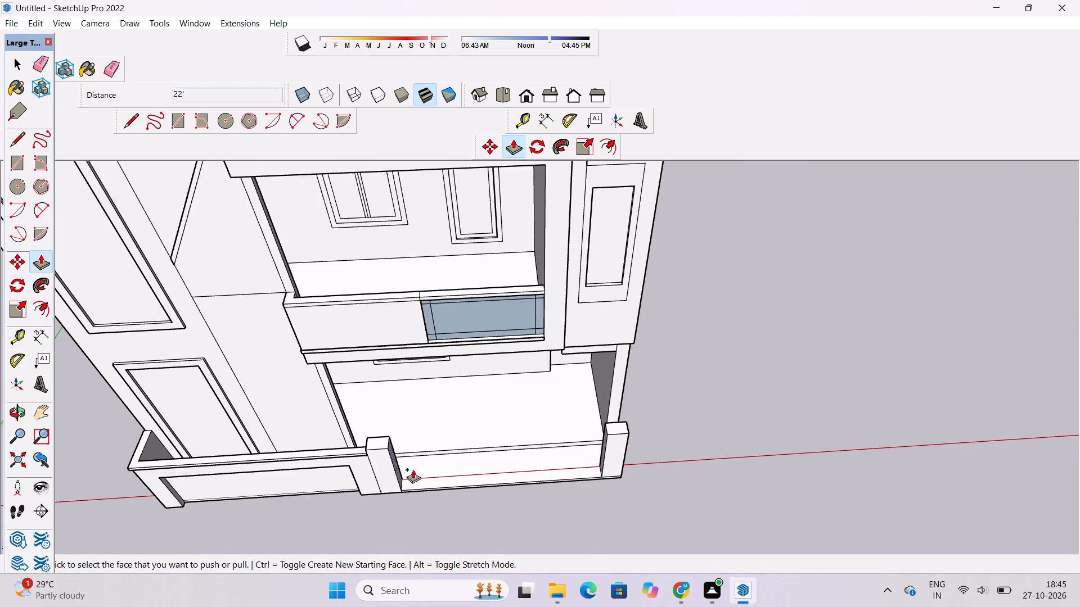
Erase the leftover line on the plinth top between the new corner post and the house wall.
key(o)
drag(561, 491, 555, 365)
shift+drag(621, 474, 636, 425)
scroll(354, 466, up, 2)
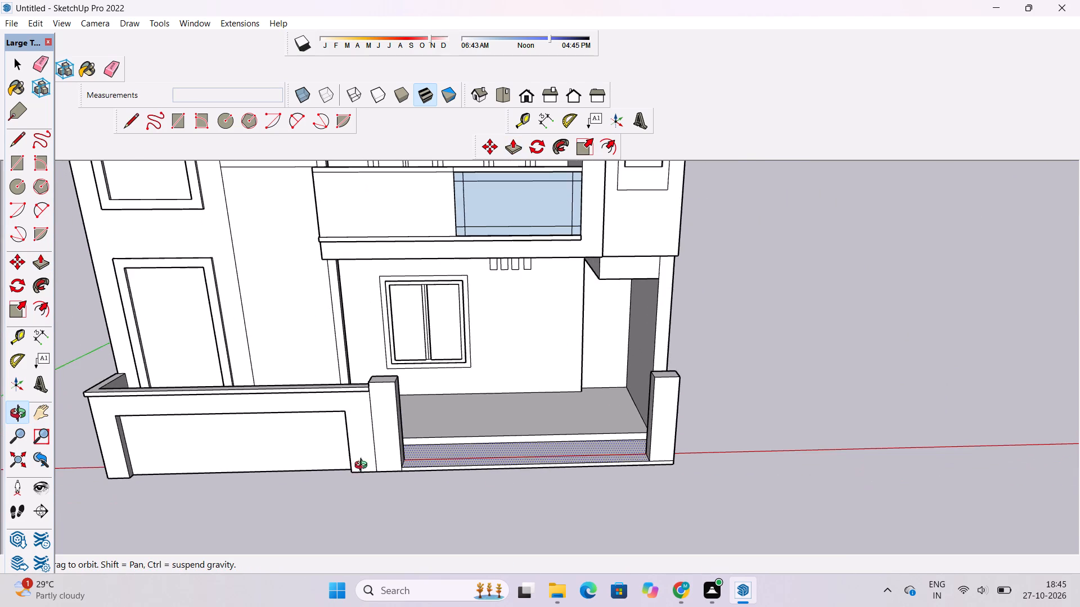
drag(771, 480, 385, 517)
scroll(417, 515, up, 4)
drag(456, 526, 641, 553)
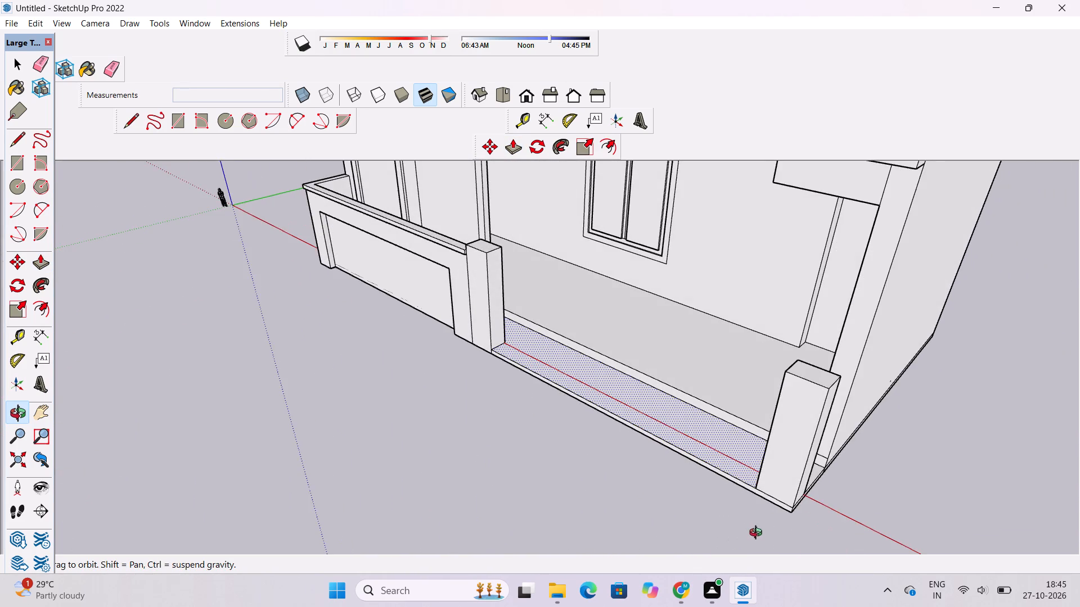
drag(763, 531, 627, 530)
drag(652, 525, 553, 527)
scroll(555, 527, up, 3)
shift+drag(555, 527, 523, 543)
key(e)
scroll(541, 520, up, 3)
drag(535, 480, 537, 500)
scroll(538, 500, up, 7)
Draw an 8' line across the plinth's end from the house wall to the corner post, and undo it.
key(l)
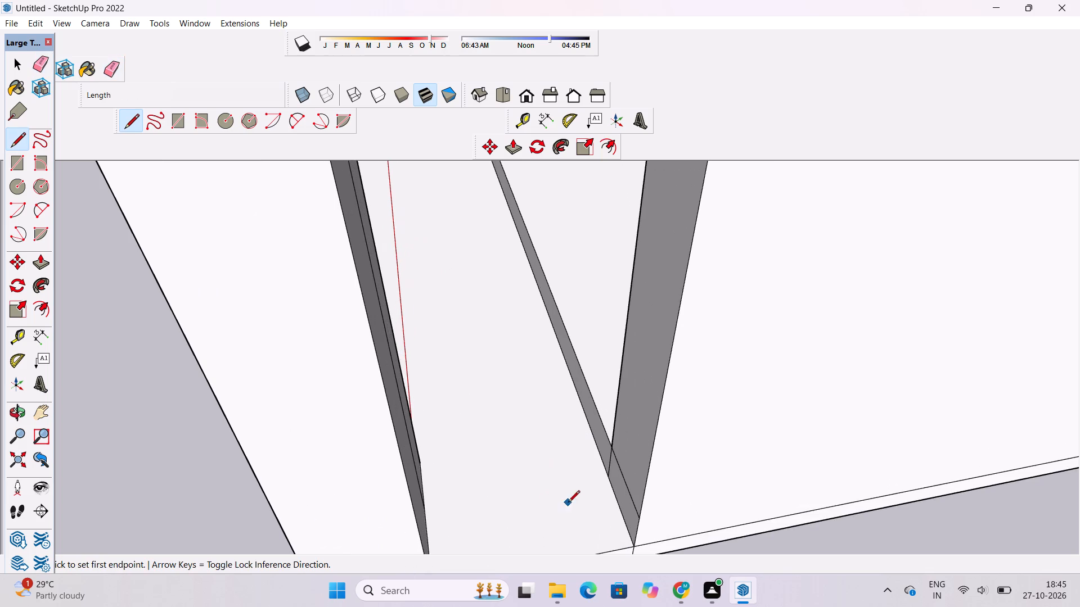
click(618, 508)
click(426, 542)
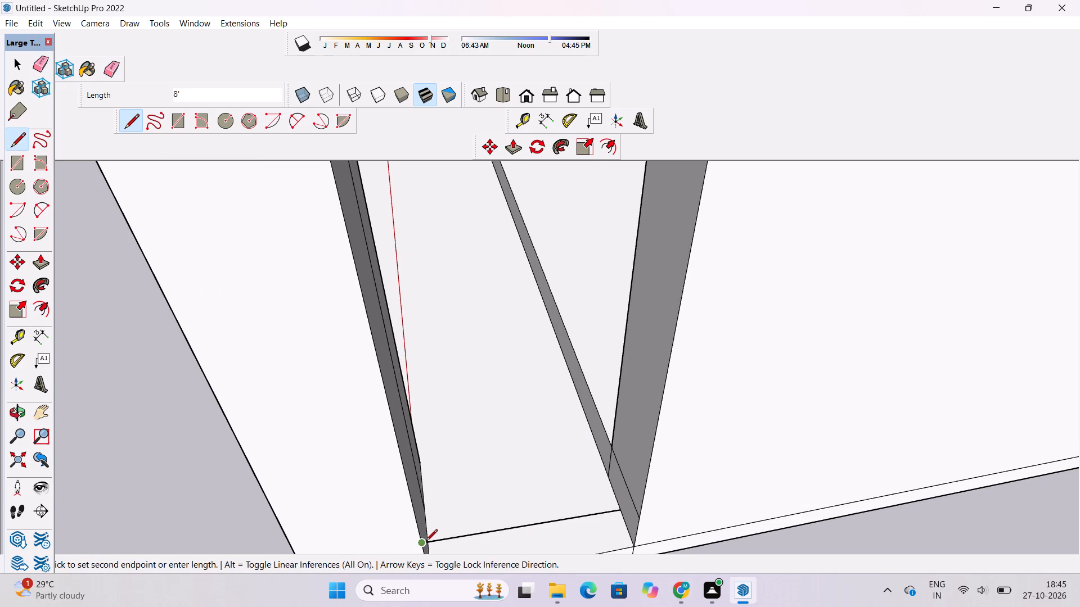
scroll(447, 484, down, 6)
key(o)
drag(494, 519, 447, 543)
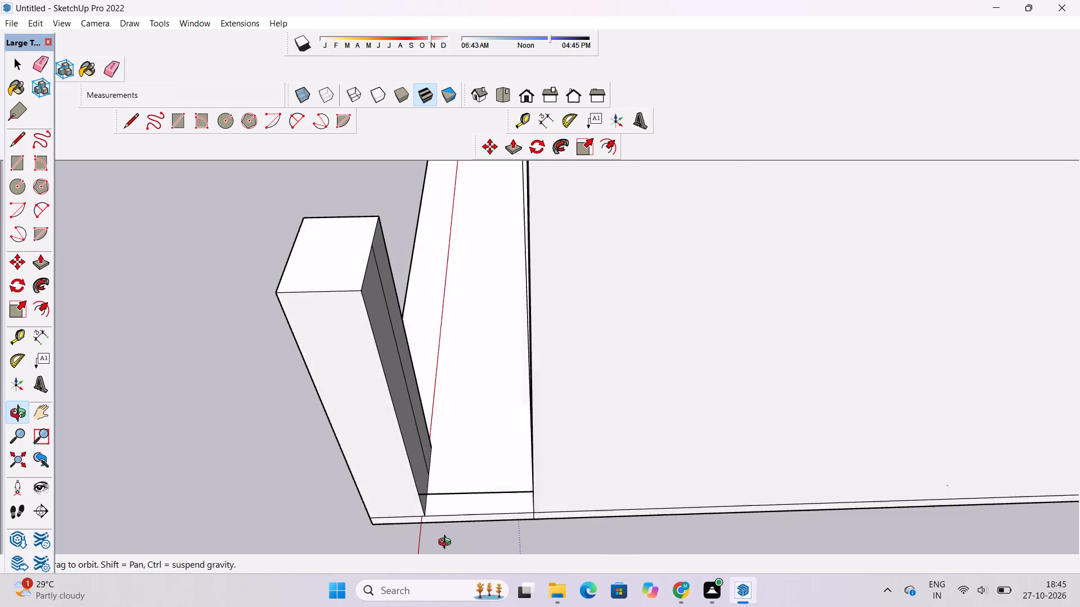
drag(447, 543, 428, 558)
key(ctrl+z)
Erase the leftover line segment at the foot of the house wall's end face, facing the corner post.
scroll(409, 533, up, 5)
drag(409, 532, 430, 540)
drag(431, 544, 432, 555)
key(l)
scroll(492, 506, up, 4)
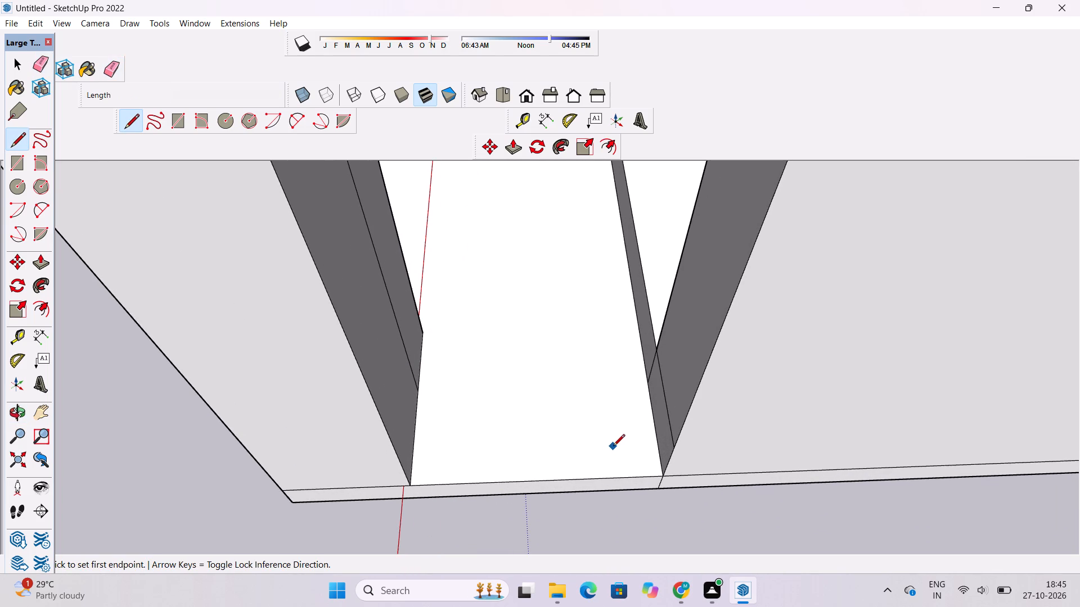
key(space)
text(e)
drag(692, 393, 667, 418)
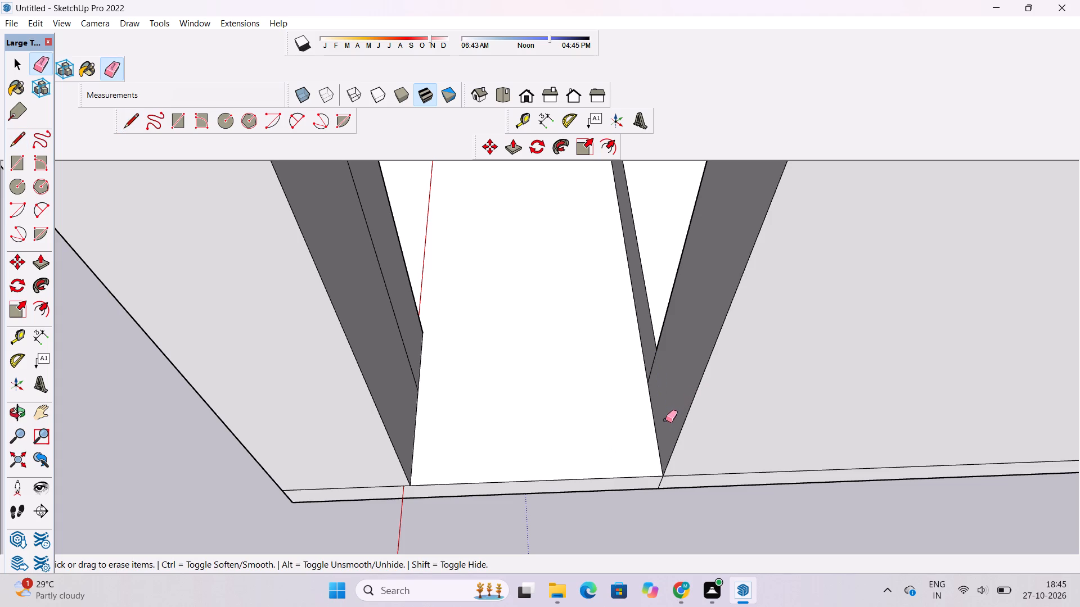
Draw a line across the plinth top from the house wall to the corner post, outlining a narrow strip along the outer edge.
key(l)
click(656, 430)
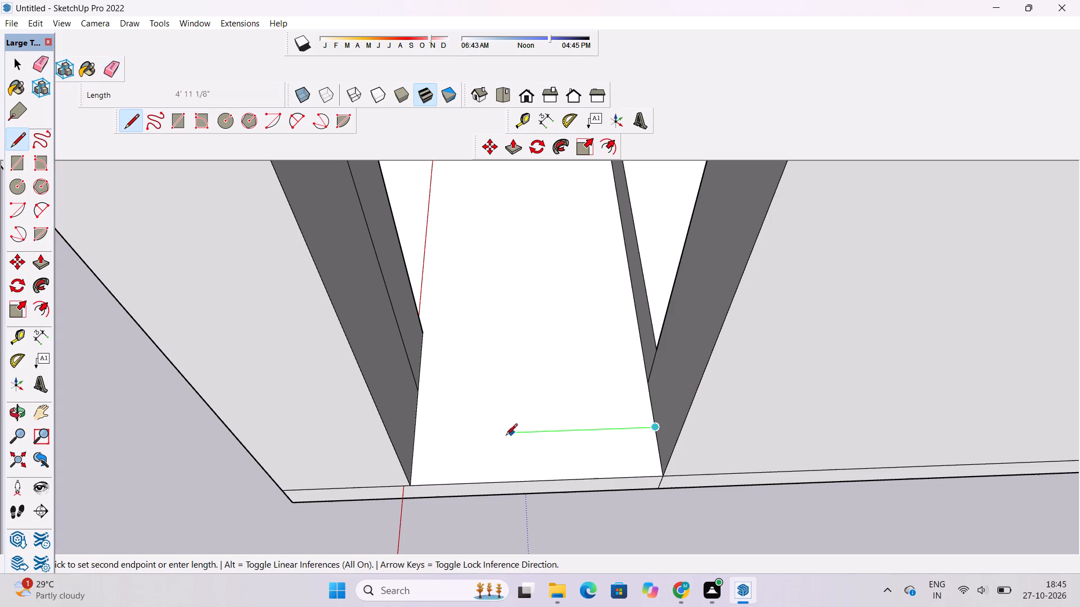
click(409, 442)
Erase the short vertical line at the house wall's corner and the horizontal plinth line along the house's side face.
scroll(465, 481, down, 5)
key(o)
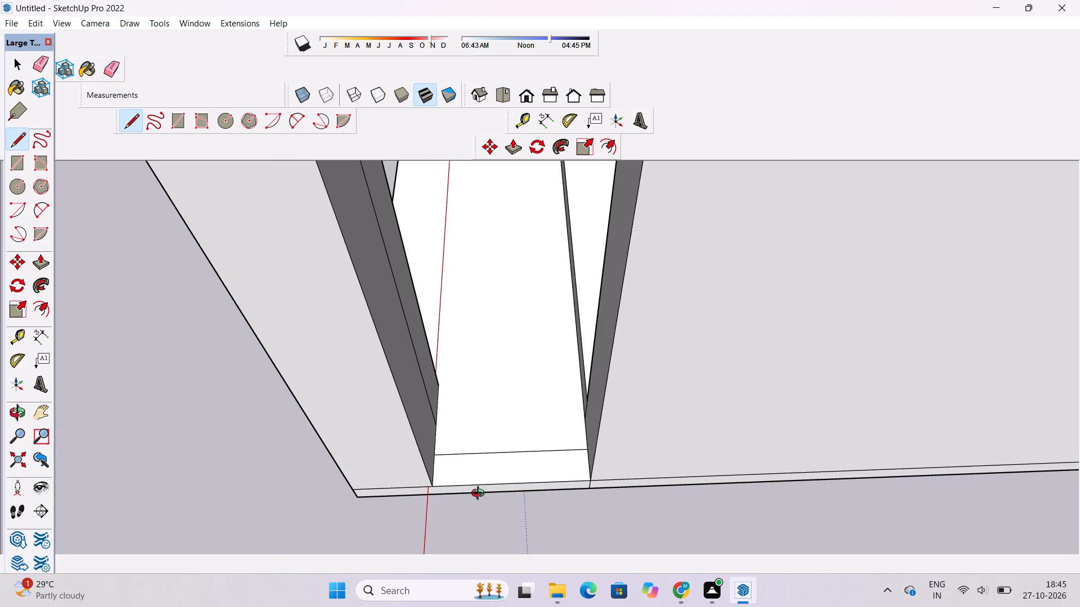
drag(482, 496, 543, 473)
scroll(555, 454, down, 4)
shift+drag(556, 468, 556, 523)
drag(552, 536, 559, 466)
scroll(564, 438, down, 4)
shift+drag(588, 487, 575, 469)
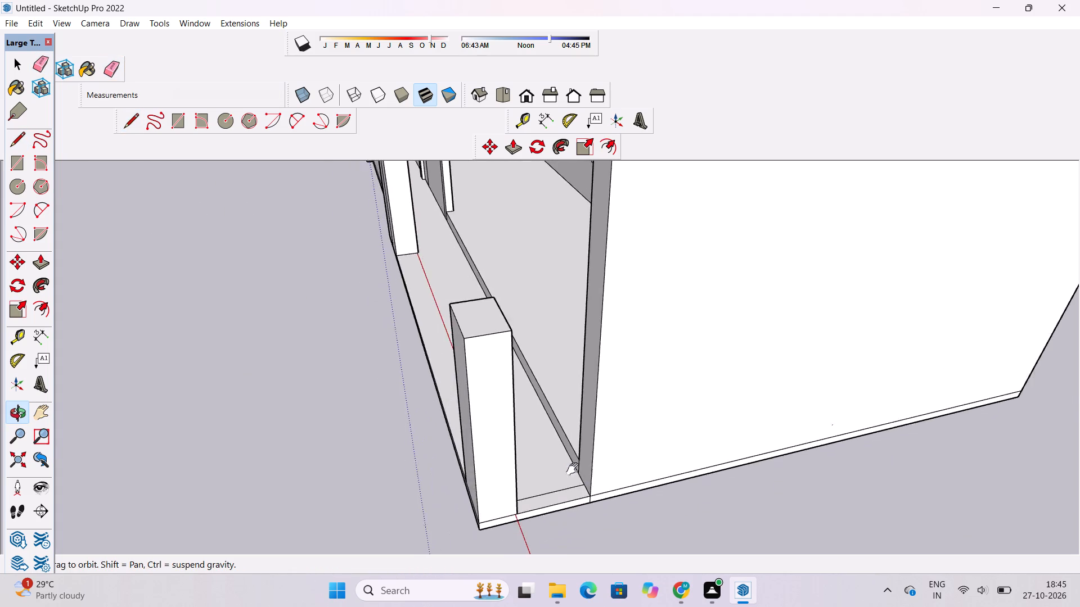
shift+drag(575, 469, 556, 424)
shift+scroll(557, 466, up, 6)
shift+drag(527, 431, 555, 484)
drag(555, 487, 543, 484)
key(e)
scroll(546, 482, up, 7)
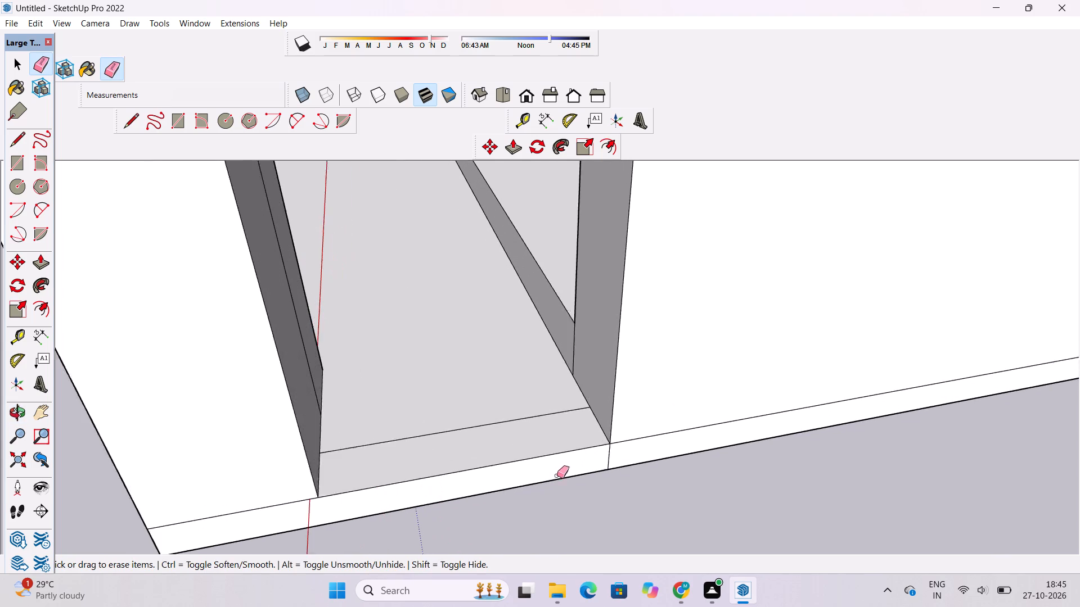
scroll(557, 475, up, 2)
drag(677, 400, 614, 456)
scroll(652, 561, down, 5)
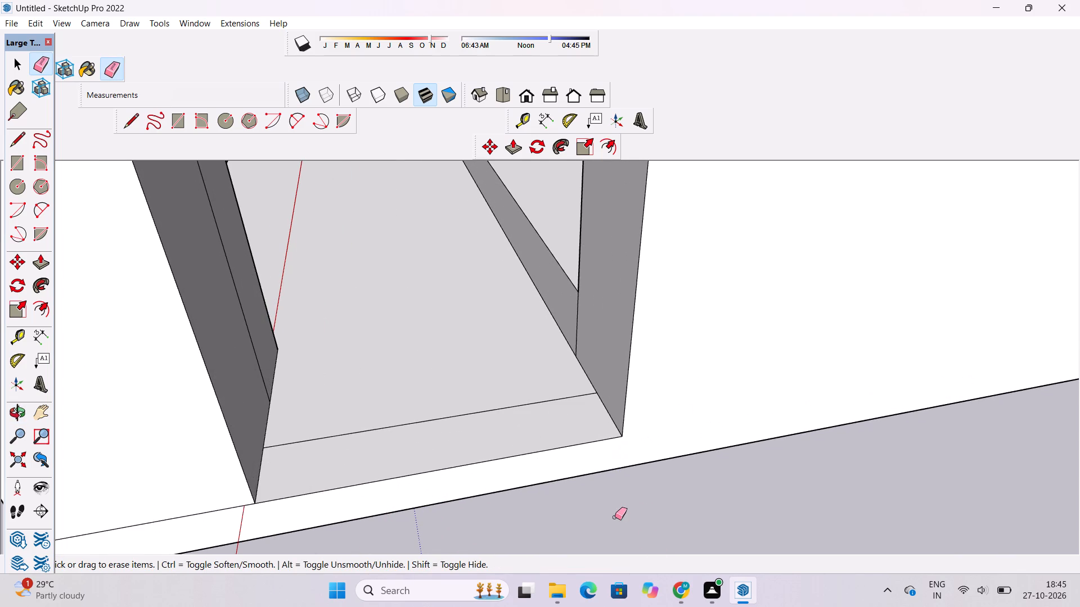
Pull the narrow strip between the corner post and the house wall up 20' with Push/Pull to form a side wall.
key(p)
scroll(613, 514, down, 4)
click(560, 451)
scroll(556, 443, down, 8)
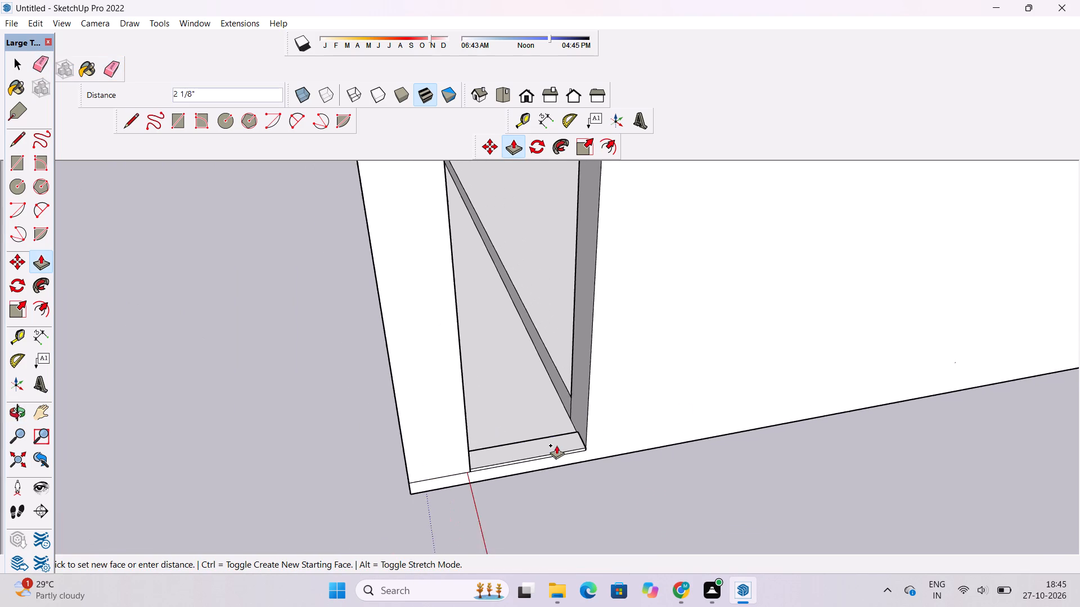
scroll(556, 445, down, 7)
scroll(533, 360, up, 11)
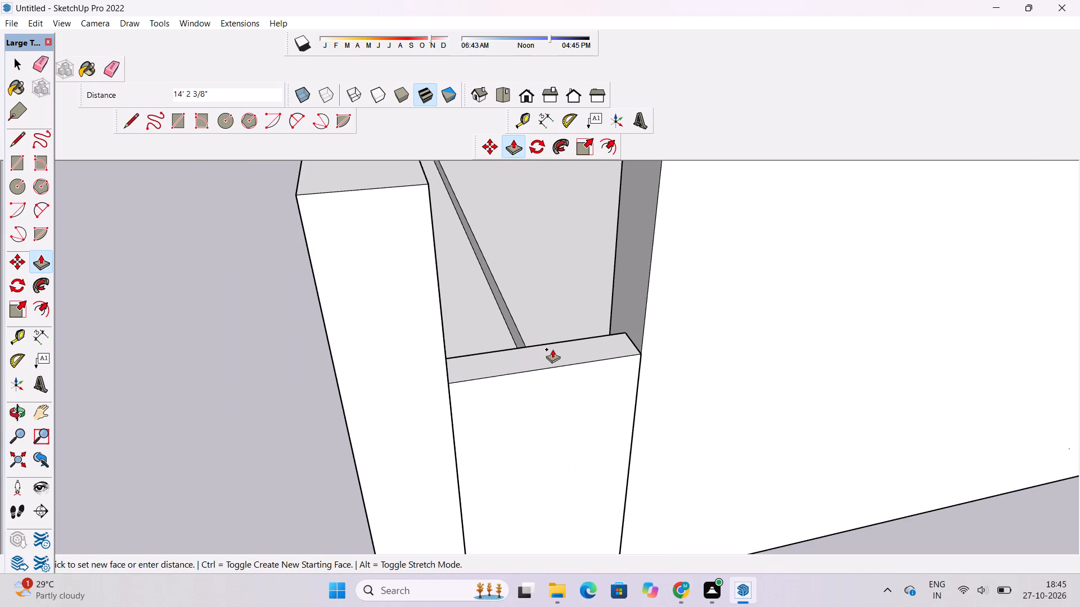
scroll(552, 349, down, 1)
key(o)
drag(585, 349, 519, 363)
scroll(514, 367, down, 4)
shift+drag(514, 372, 518, 427)
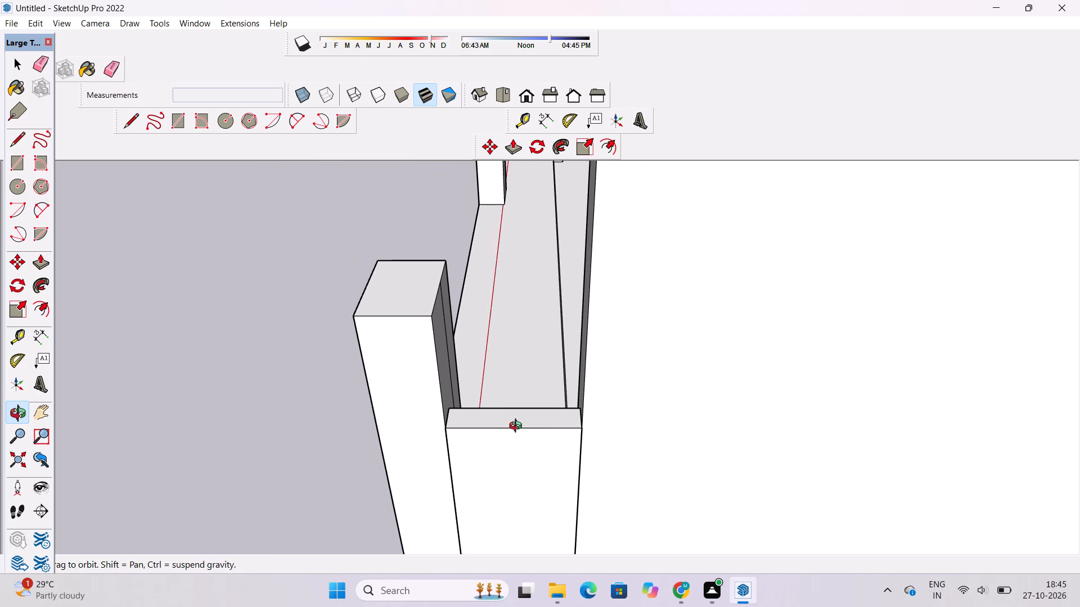
key(p)
text(20)
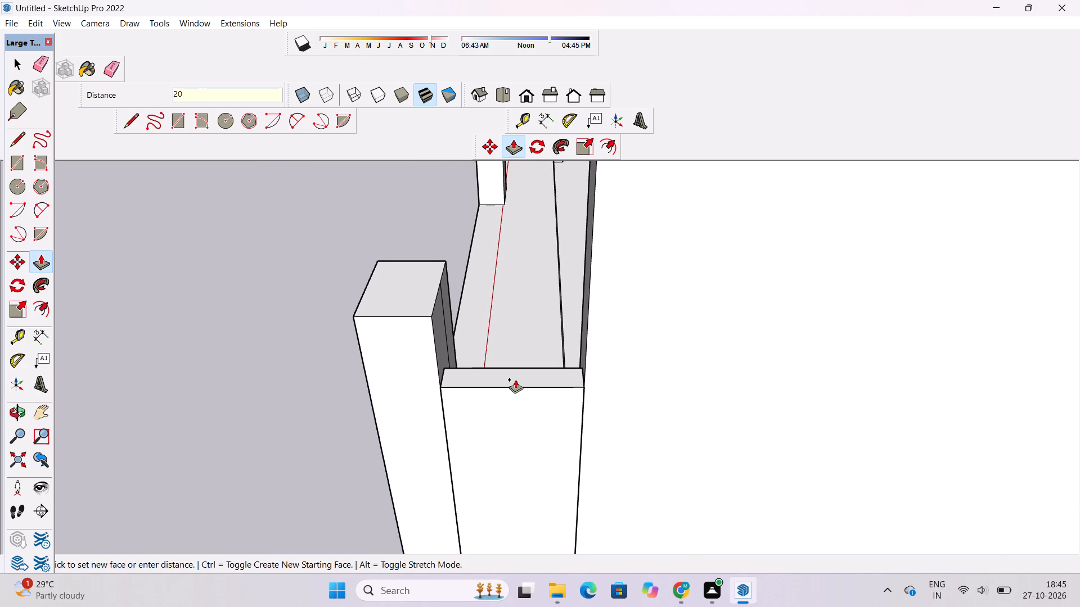
key(apostrophe)
key(Return)
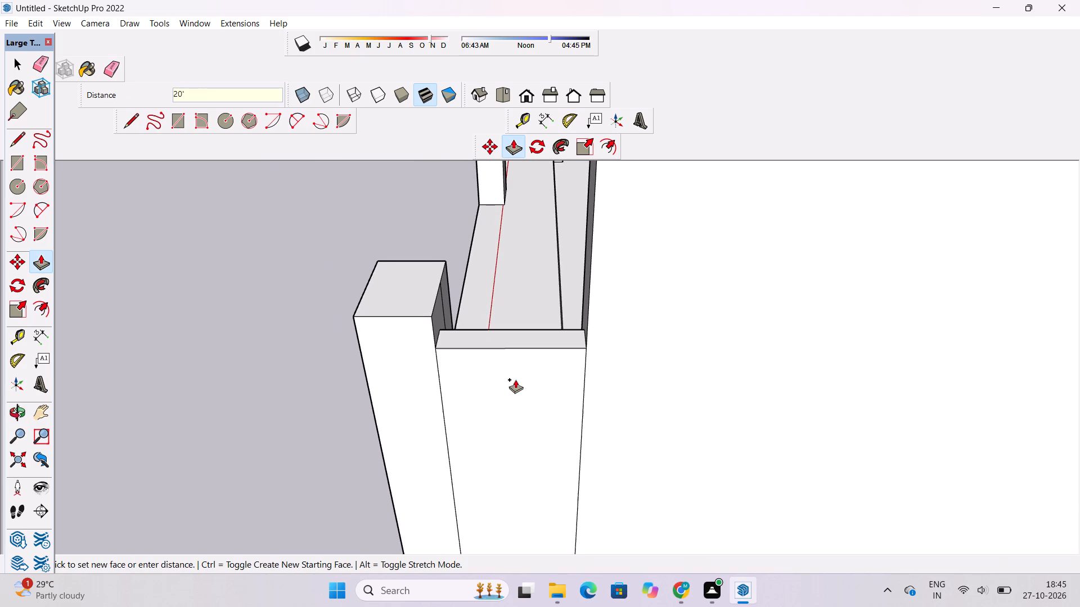
Erase the leftover line on the corner post's inner side face above the new side wall.
key(o)
drag(519, 387, 441, 409)
key(e)
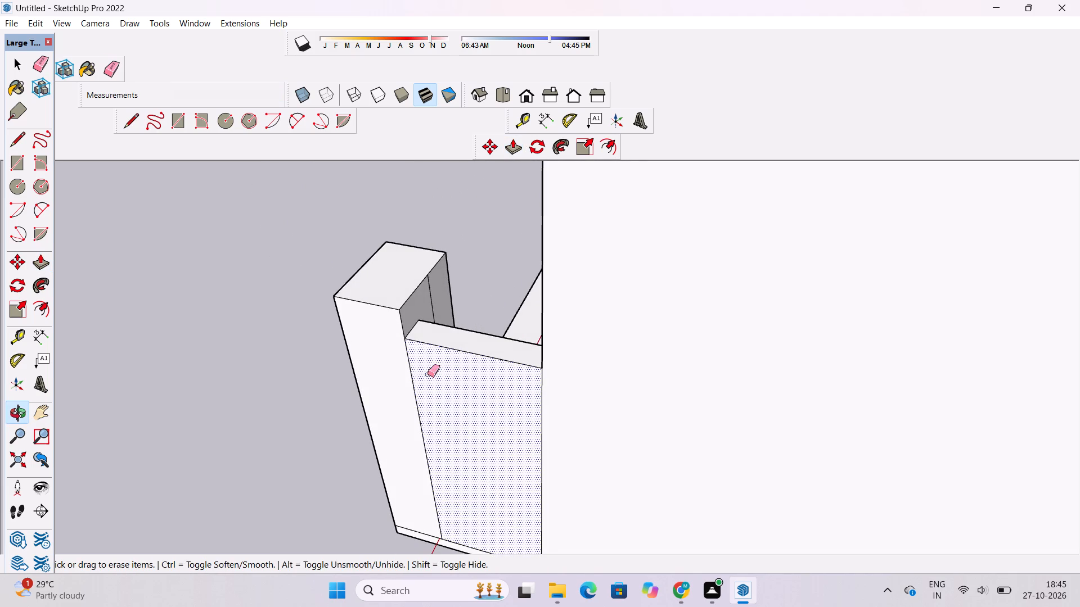
click(433, 298)
scroll(442, 316, down, 6)
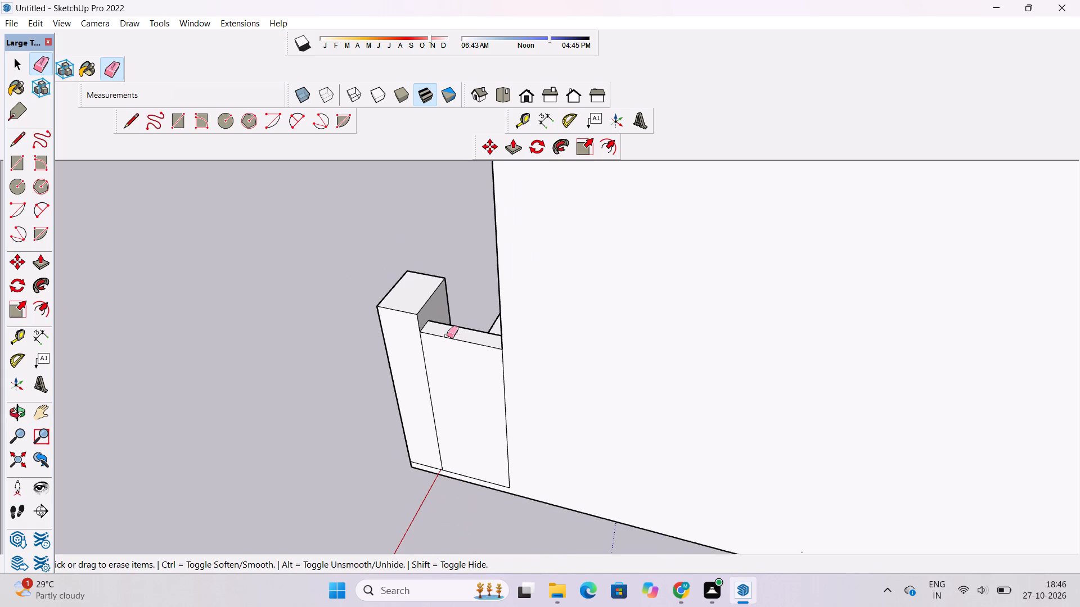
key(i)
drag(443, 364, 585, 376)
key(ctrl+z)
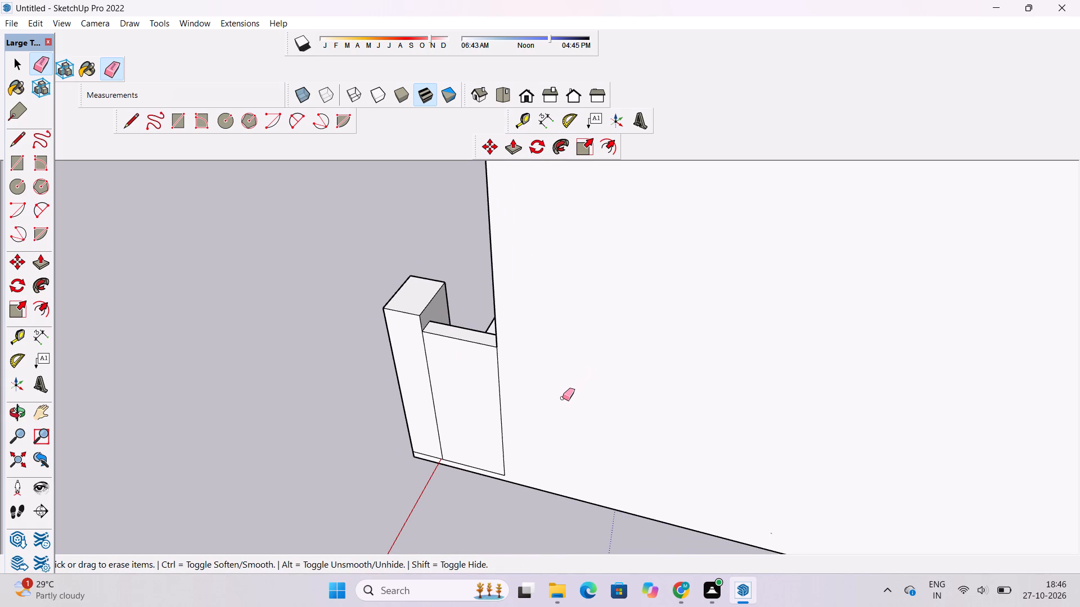
Draw a vertical line on the plinth's front face, continuing the corner post's inner edge down to the bottom edge.
text(io)
scroll(464, 411, down, 5)
drag(465, 413, 848, 388)
scroll(724, 396, up, 4)
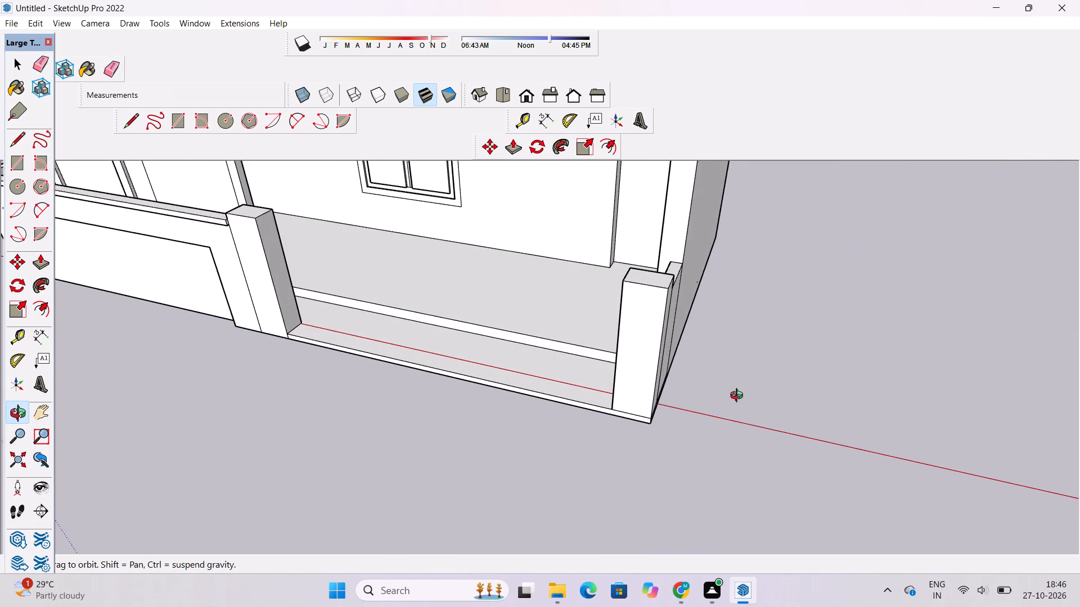
drag(579, 395, 750, 483)
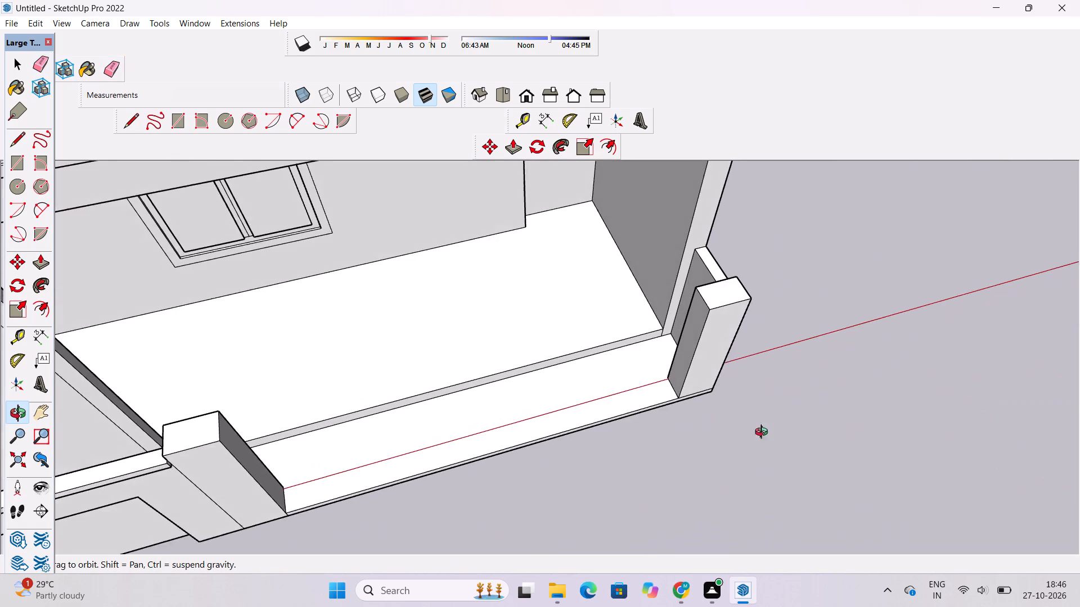
scroll(694, 318, up, 6)
shift+drag(695, 319, 719, 365)
scroll(721, 362, down, 6)
drag(771, 409, 687, 230)
shift+drag(726, 384, 658, 353)
scroll(682, 465, up, 4)
shift+drag(678, 472, 666, 472)
drag(666, 472, 669, 478)
key(l)
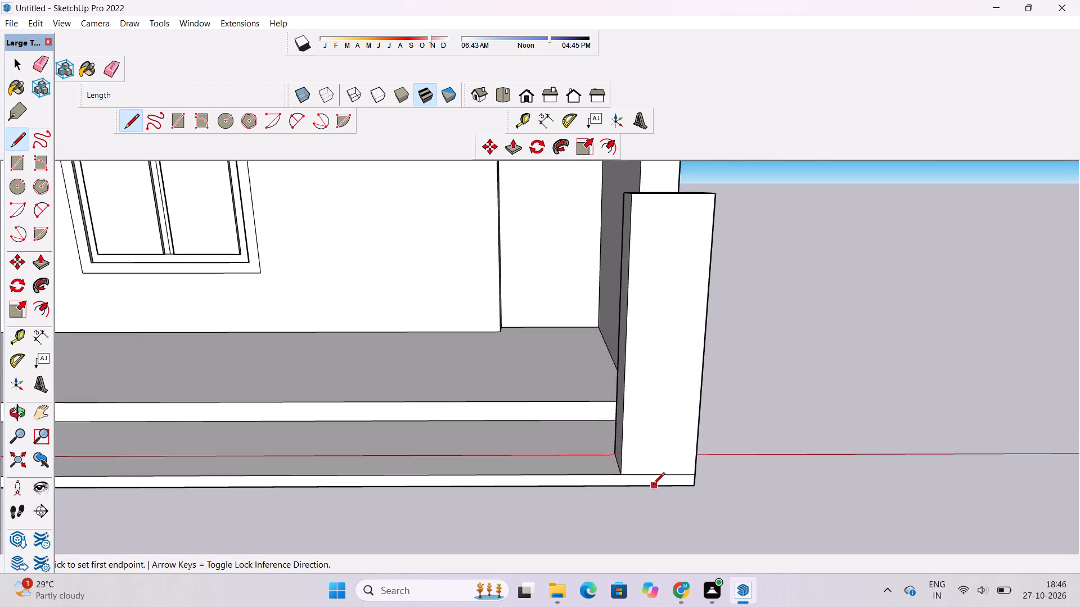
scroll(650, 487, up, 11)
click(578, 451)
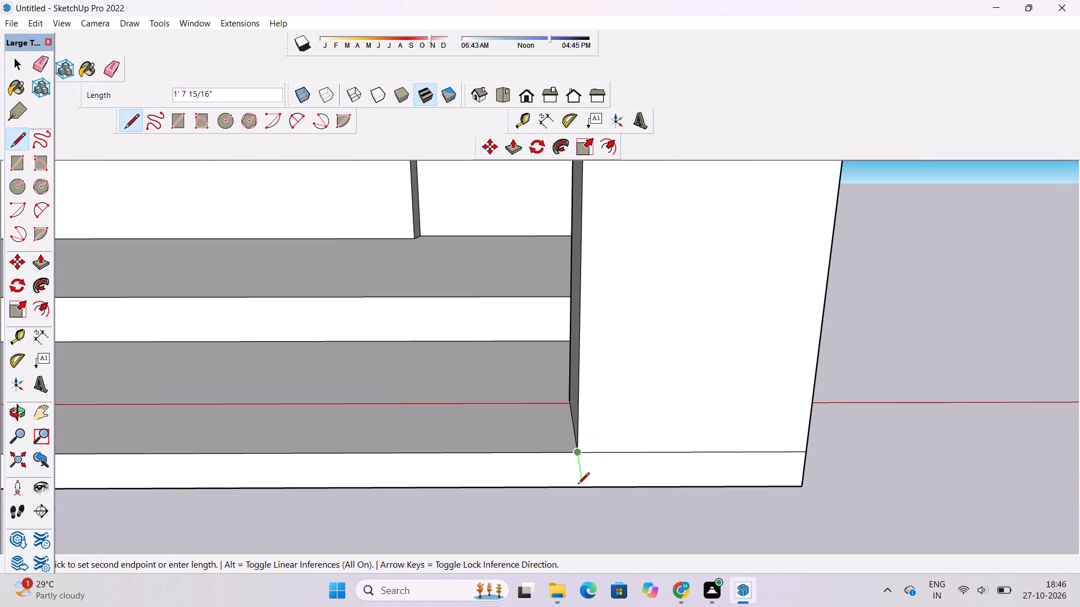
click(571, 487)
Erase the horizontal plinth line segment under the corner post's front face.
key(e)
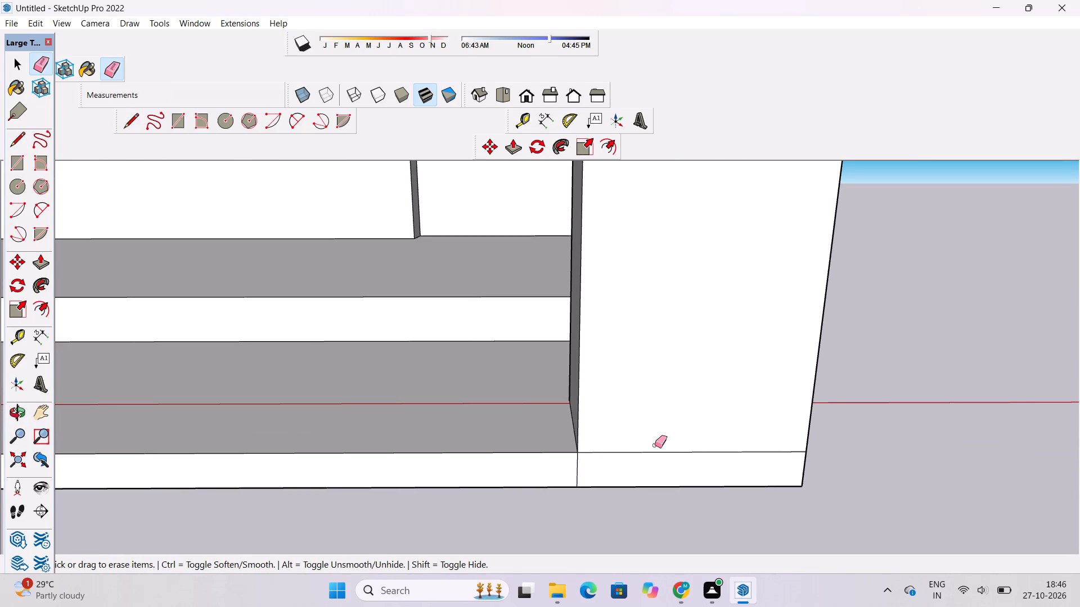
drag(655, 445, 655, 458)
scroll(564, 461, down, 5)
Draw a 1' vertical line on the plinth's side face, continuing the edge between corner post and side wall to the bottom.
key(o)
drag(786, 464, 581, 459)
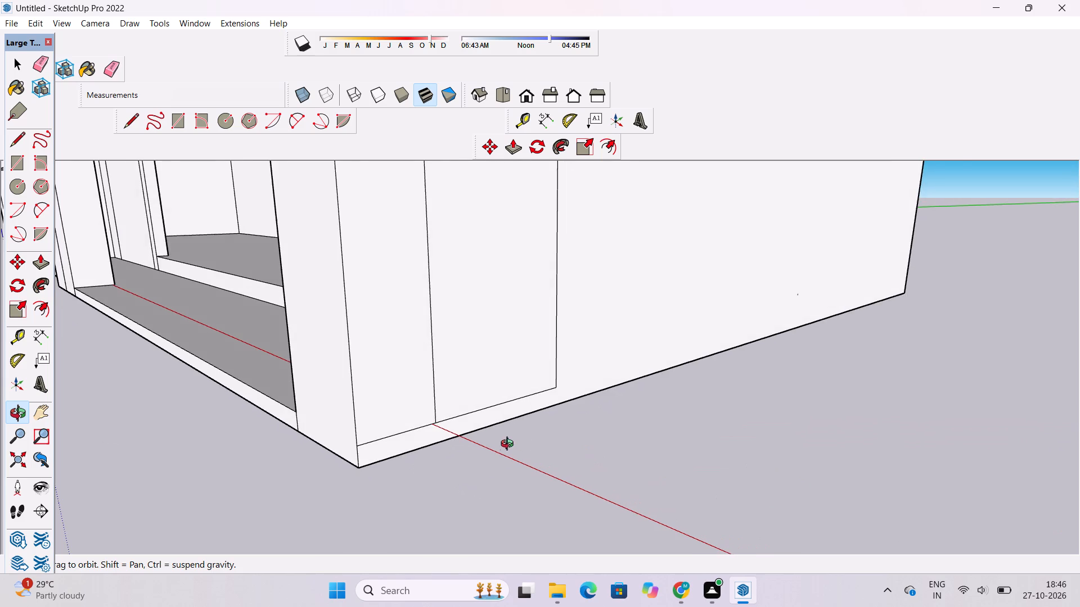
shift+drag(502, 445, 585, 487)
drag(585, 487, 541, 485)
drag(468, 481, 507, 502)
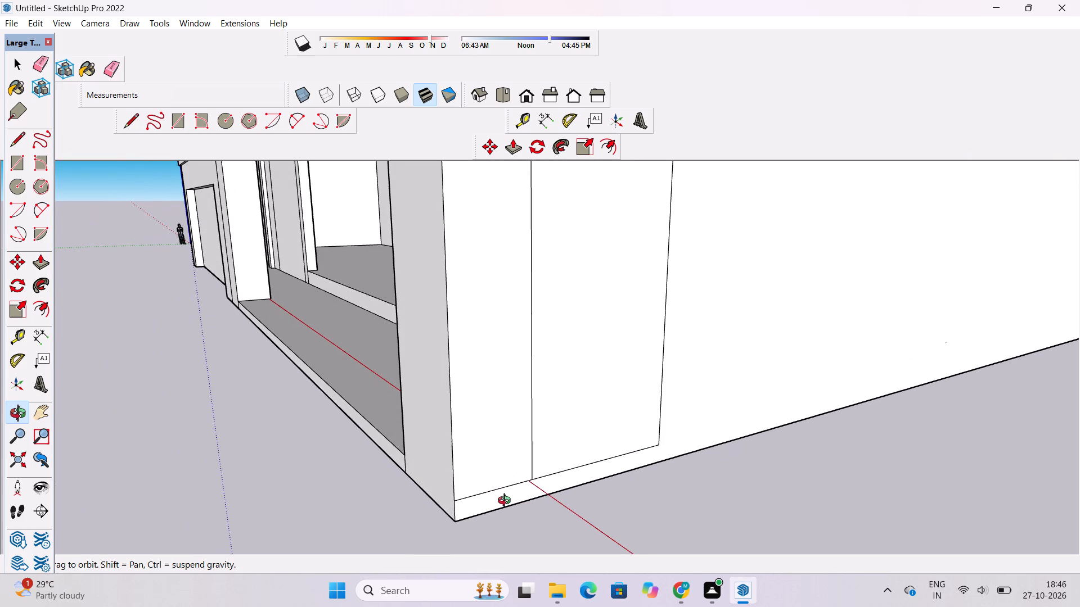
key(e)
key(l)
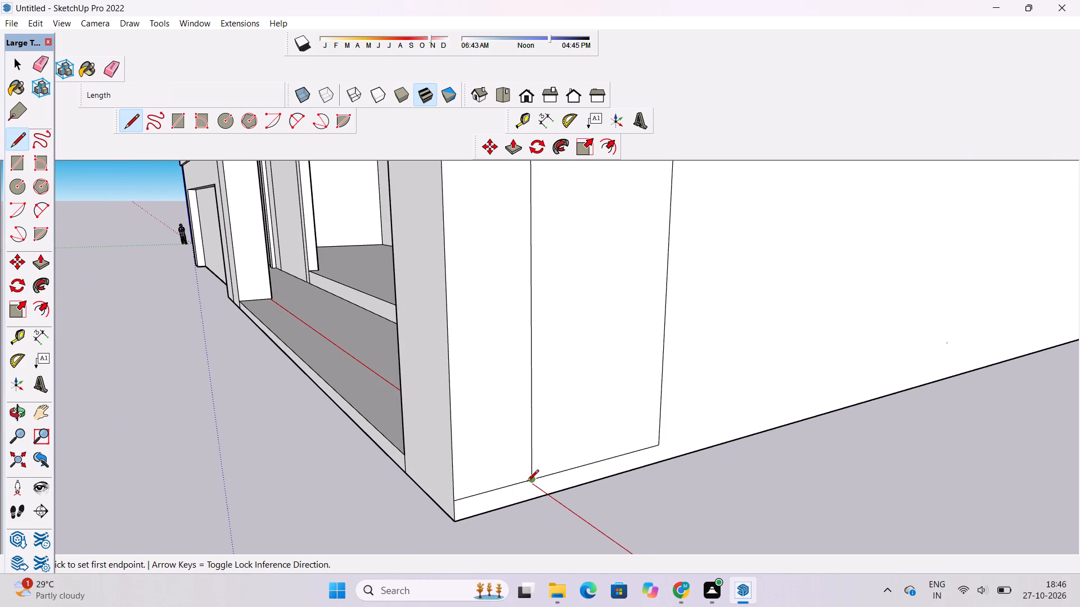
click(529, 481)
click(534, 500)
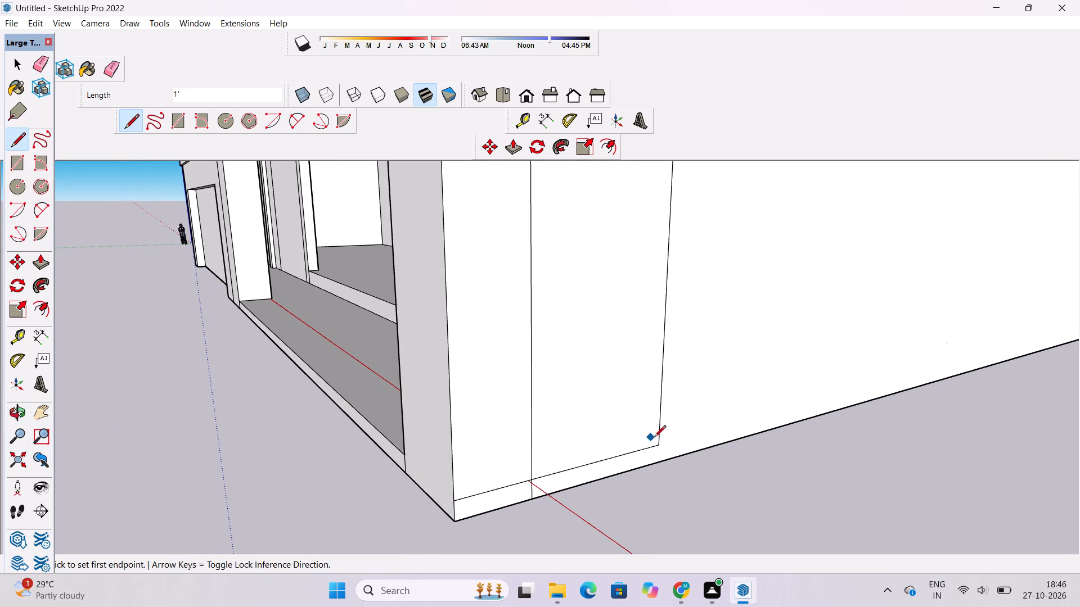
Draw a 1' vertical line on the plinth's side face, continuing the side wall's far edge down to the bottom edge.
click(659, 444)
click(659, 460)
Erase the horizontal plinth line segments under the side wall and under the corner post's outer side face.
key(e)
drag(627, 430, 613, 456)
drag(494, 481, 492, 495)
Place a guide 9" below the top edge on the front face of the post at the end of the coped wall.
scroll(544, 472, down, 5)
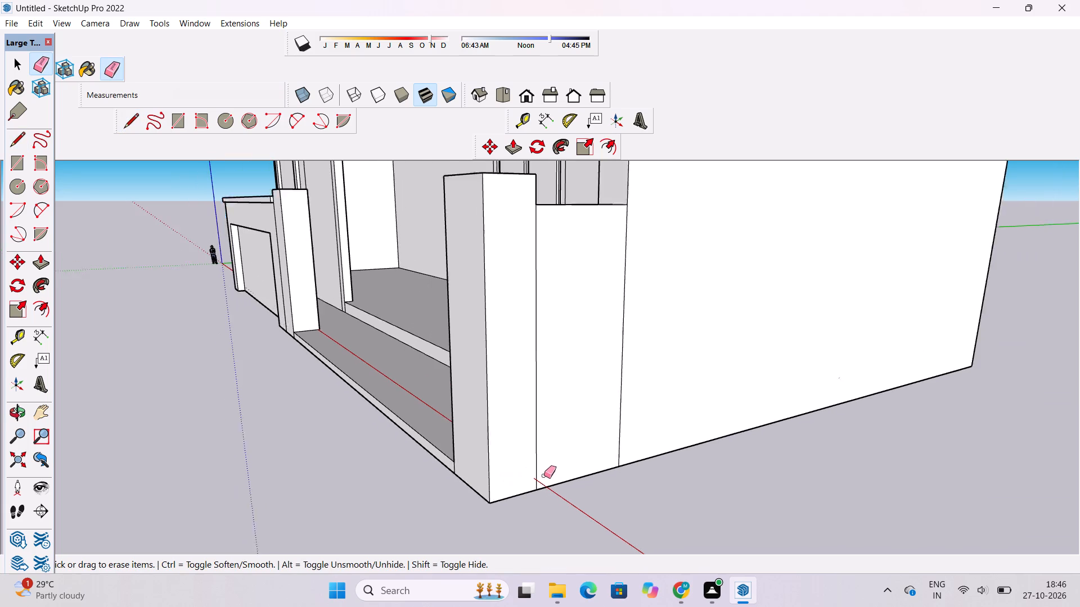
scroll(544, 475, down, 1)
key(o)
drag(457, 507, 647, 545)
scroll(612, 409, down, 5)
drag(528, 438, 605, 480)
shift+drag(627, 473, 691, 478)
drag(384, 445, 496, 449)
scroll(310, 397, up, 4)
shift+drag(310, 394, 401, 415)
drag(399, 405, 399, 389)
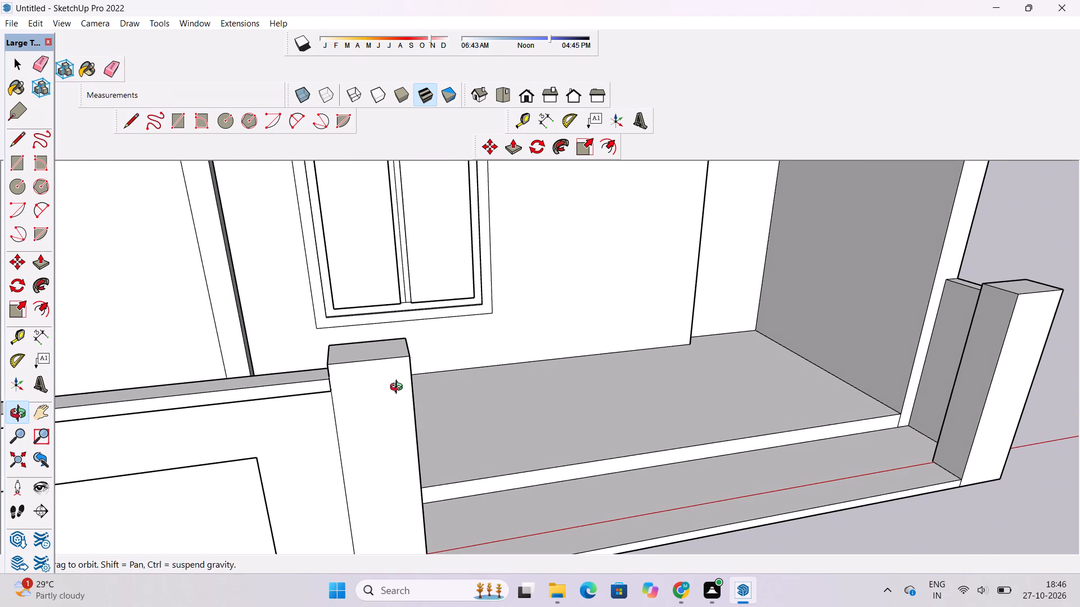
drag(362, 384, 385, 390)
drag(385, 390, 390, 383)
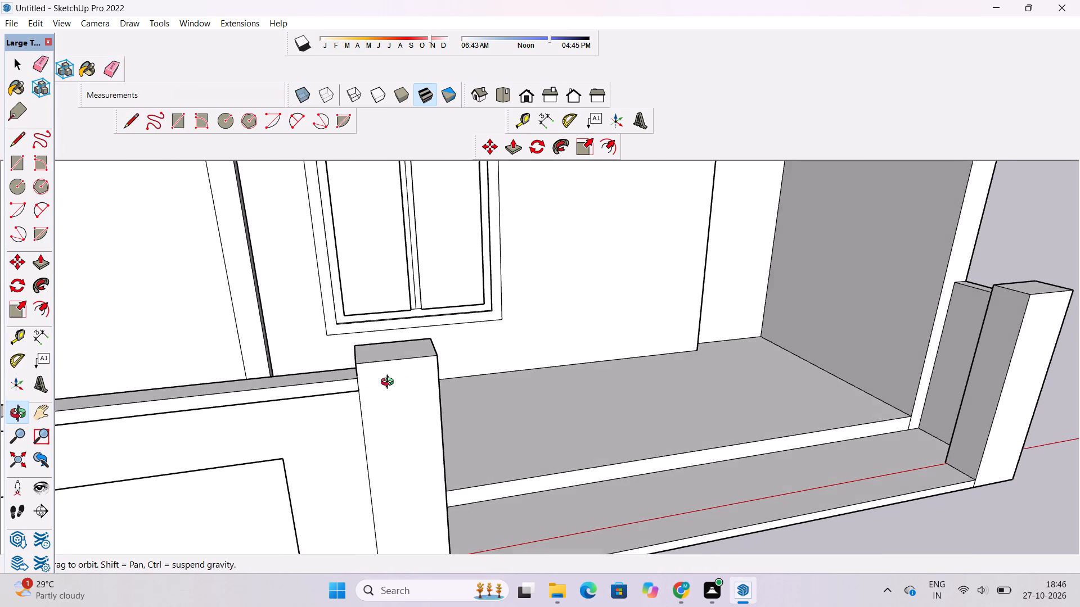
drag(390, 383, 390, 383)
key(t)
scroll(397, 375, up, 7)
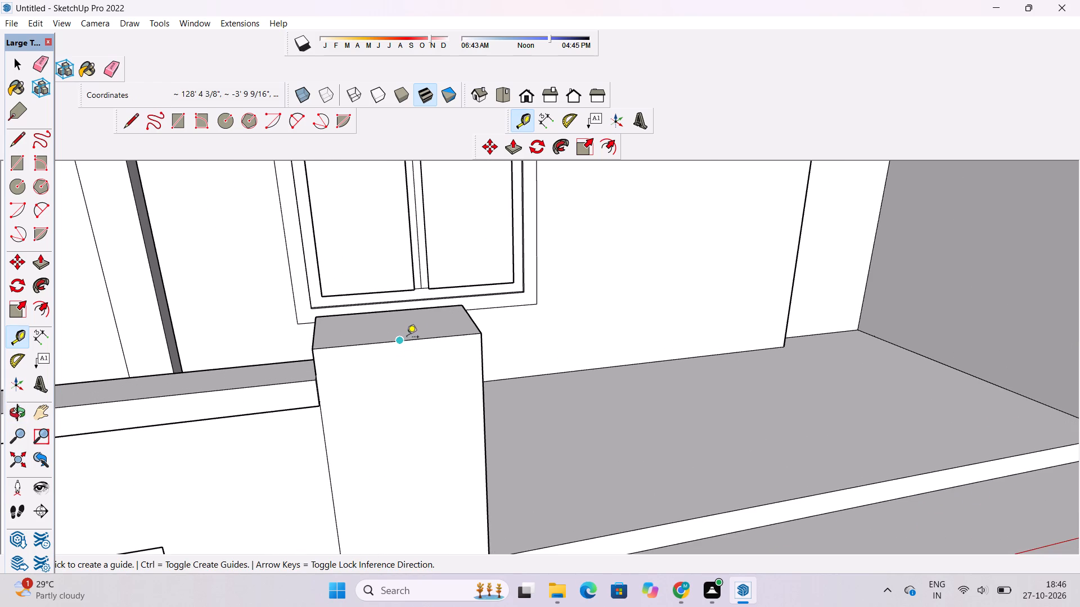
click(402, 341)
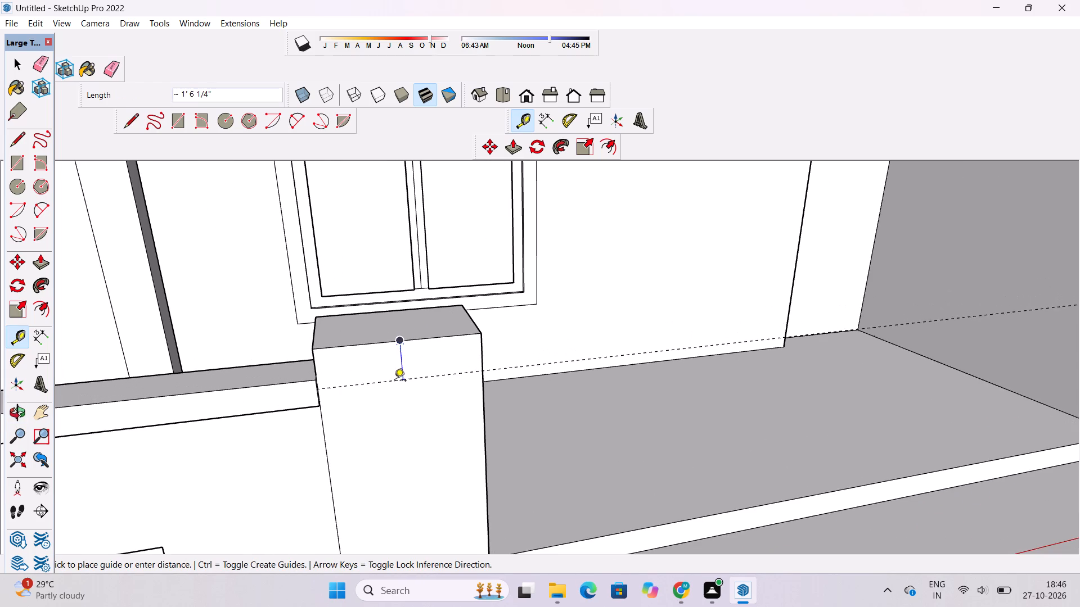
scroll(393, 382, up, 3)
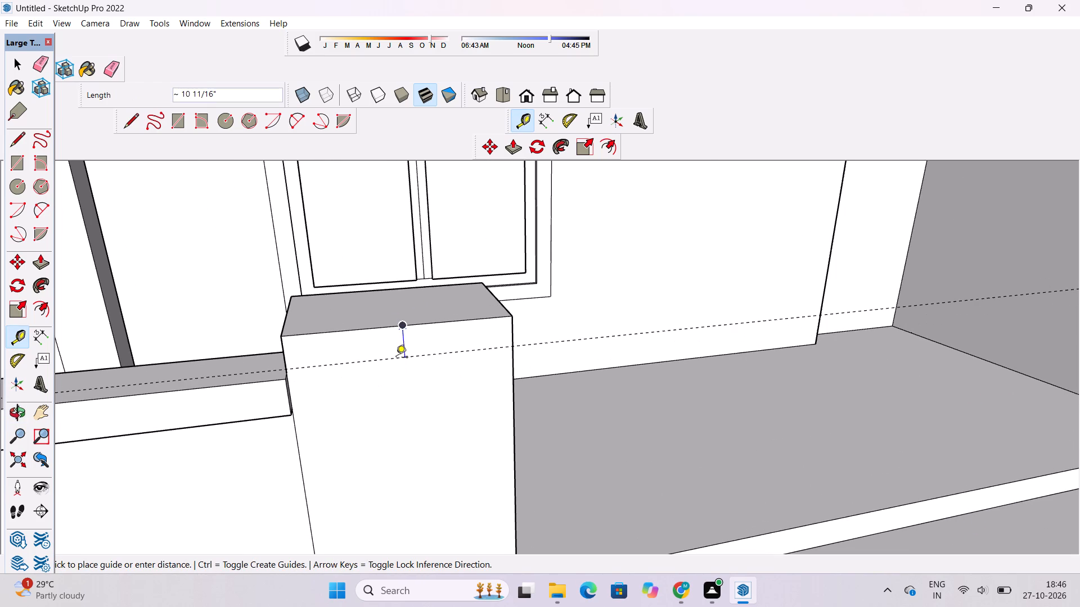
text(9")
key(Return)
Add a guide on that post's wall-side face, parallel to its top edge and meeting the front guide at the corner.
scroll(461, 335, down, 4)
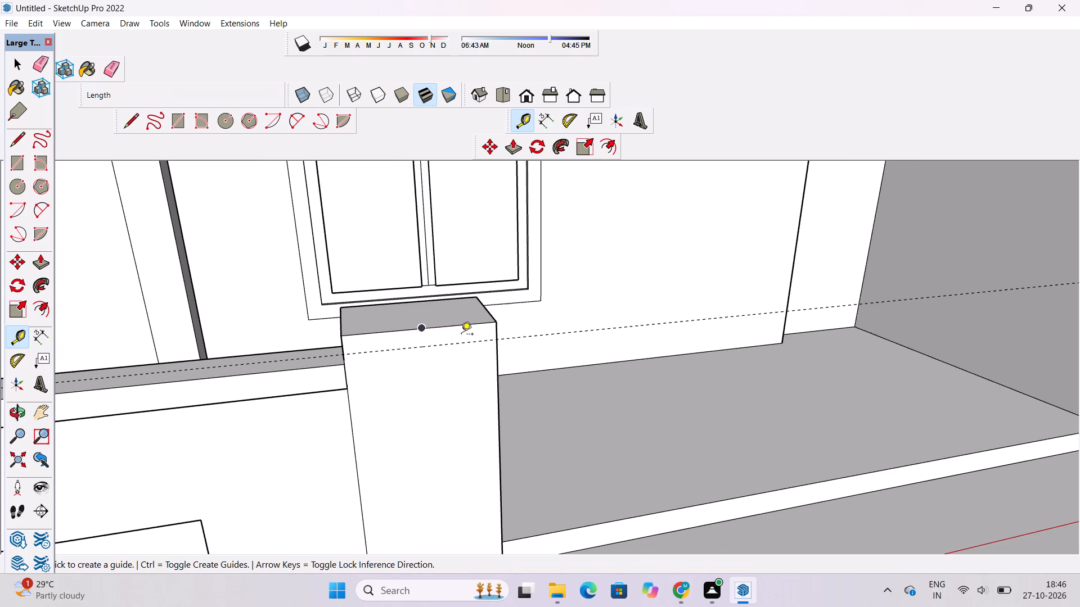
key(o)
drag(422, 353, 595, 378)
shift+drag(319, 429, 408, 422)
scroll(409, 421, up, 4)
drag(483, 422, 451, 393)
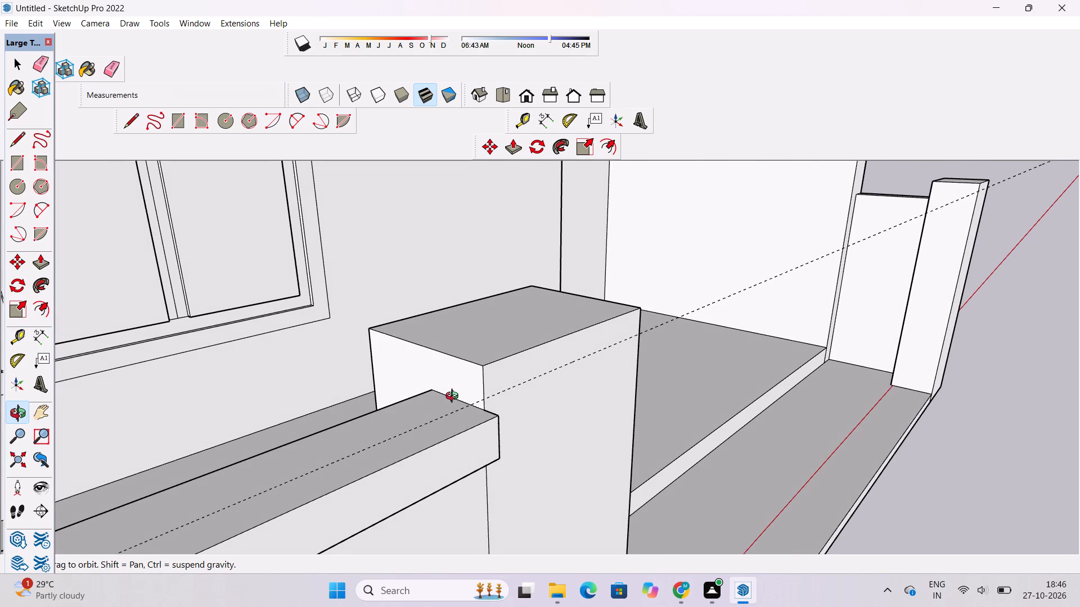
key(t)
scroll(468, 357, up, 3)
click(458, 360)
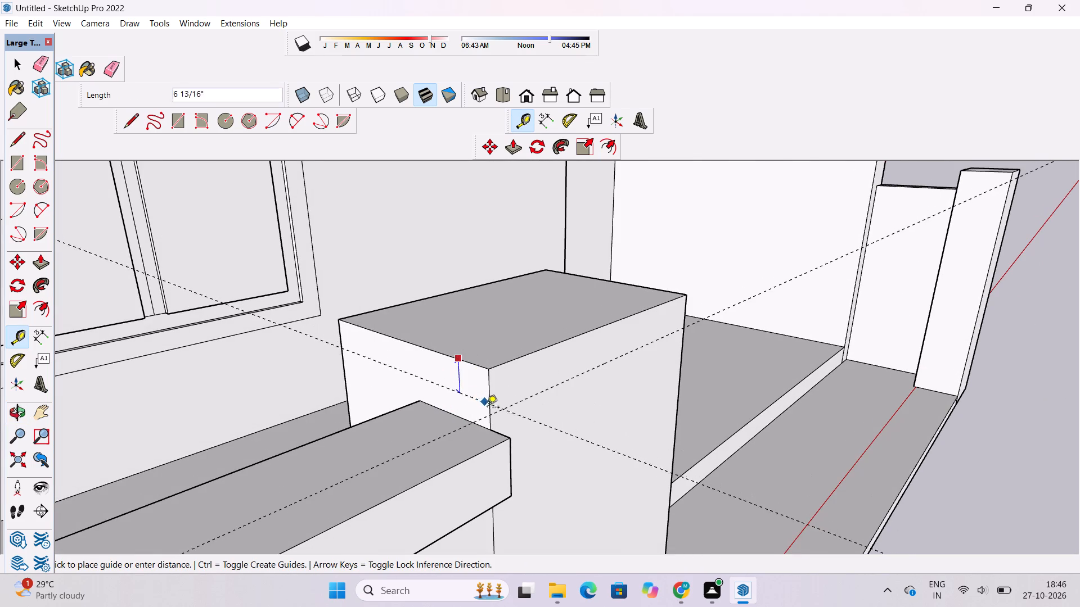
click(490, 416)
Add a matching guide on the same post's opening-side face, parallel to its top edge and level with the front guide.
scroll(426, 414, down, 6)
key(o)
drag(646, 384, 598, 394)
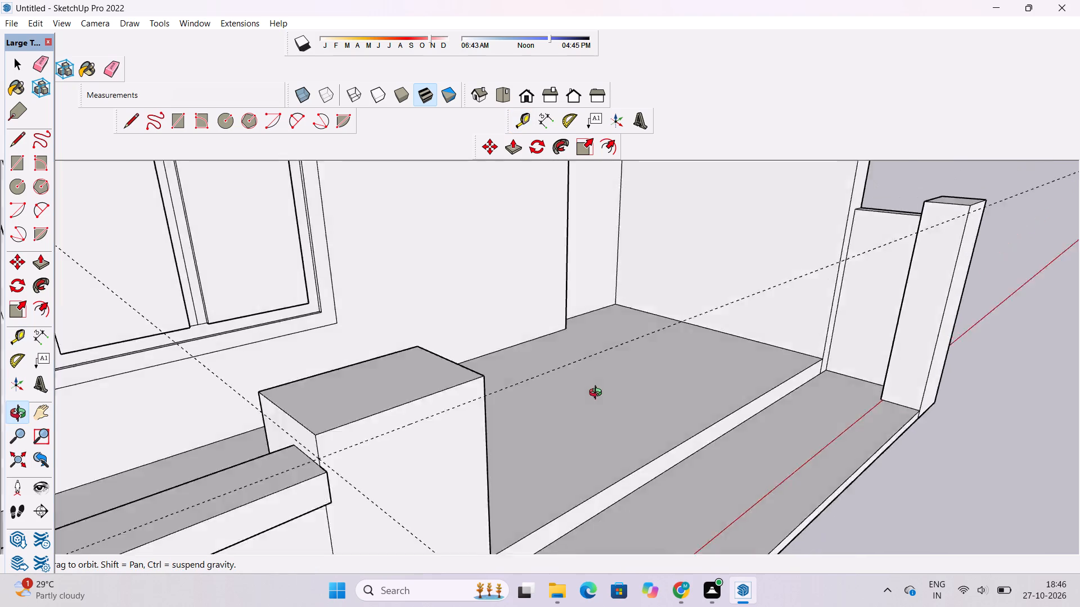
drag(598, 394, 443, 401)
shift+drag(465, 394, 705, 433)
drag(705, 433, 606, 449)
shift+drag(258, 390, 520, 419)
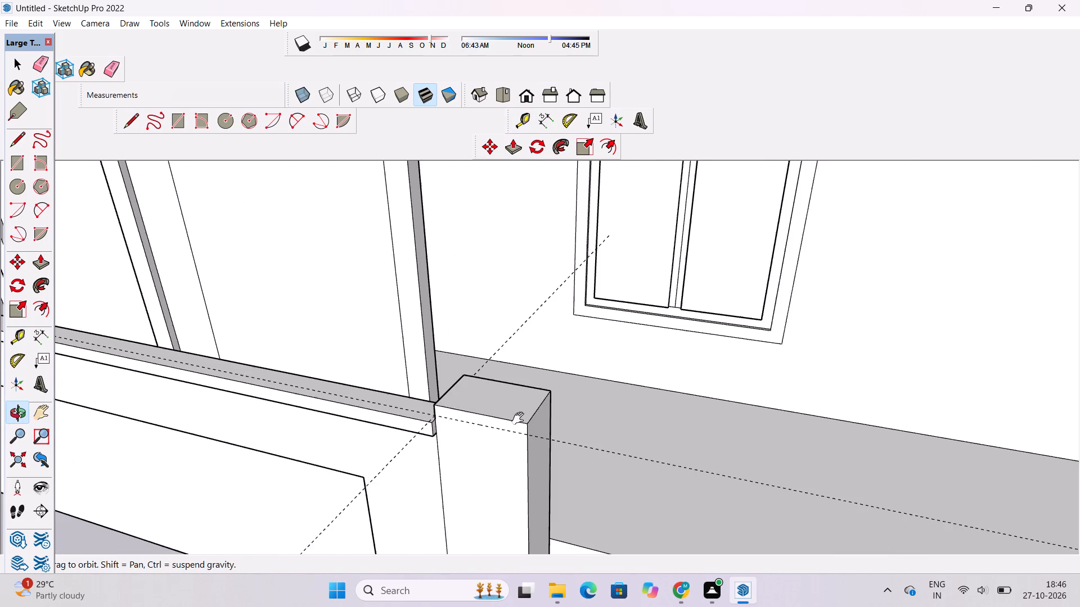
shift+drag(520, 419, 524, 420)
drag(542, 453, 467, 411)
scroll(461, 411, up, 3)
shift+drag(461, 402, 648, 450)
drag(637, 455, 558, 459)
scroll(515, 423, up, 1)
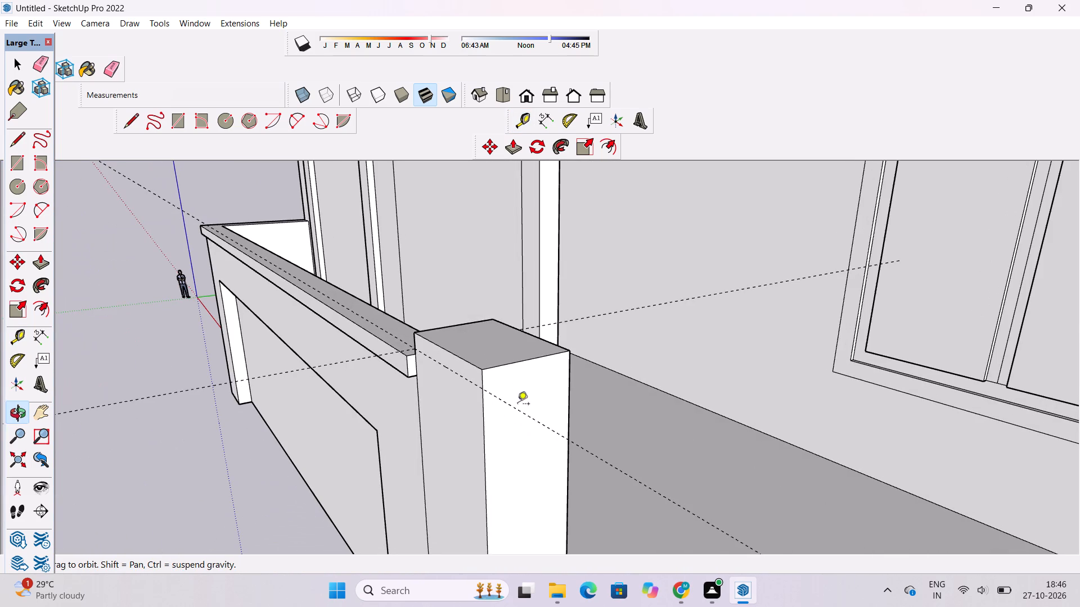
key(t)
scroll(523, 376, up, 5)
click(532, 351)
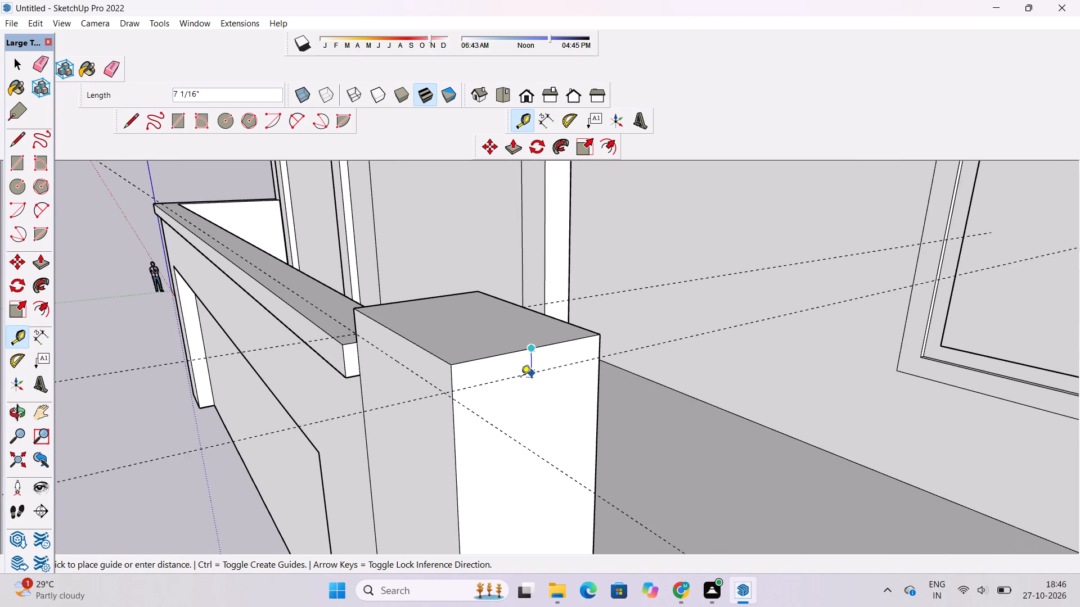
click(453, 397)
Add a guide on the same post's back face, parallel to its top edge and level with the opening-side guide.
scroll(453, 397, down, 3)
key(o)
drag(599, 395, 503, 410)
shift+drag(506, 401, 792, 435)
drag(774, 435, 687, 429)
scroll(663, 405, down, 6)
shift+drag(727, 448, 700, 381)
drag(700, 377, 611, 381)
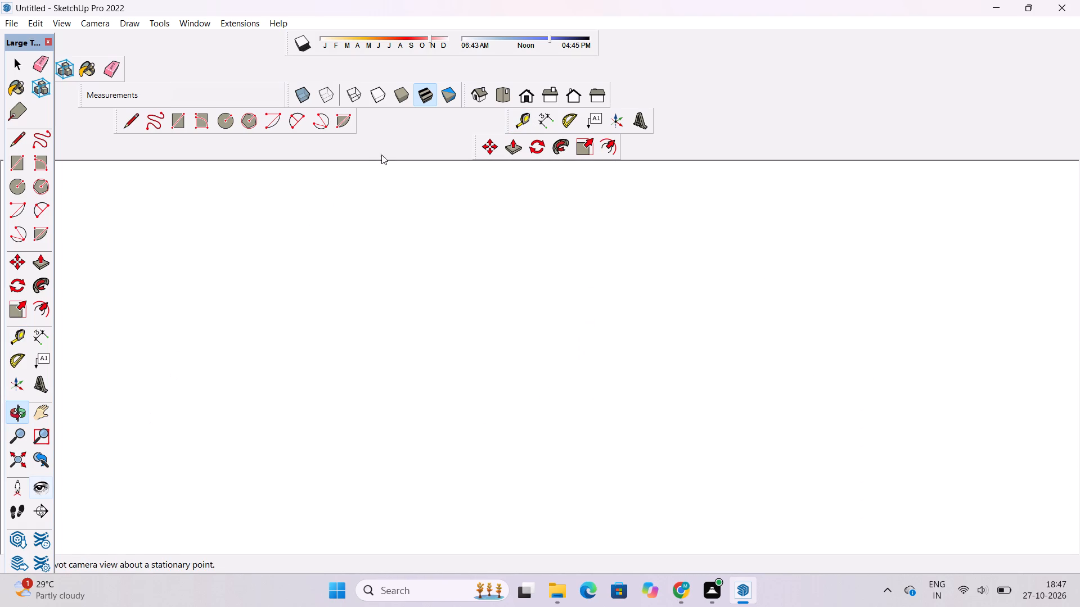
click(530, 92)
scroll(550, 212, down, 6)
drag(688, 319, 566, 431)
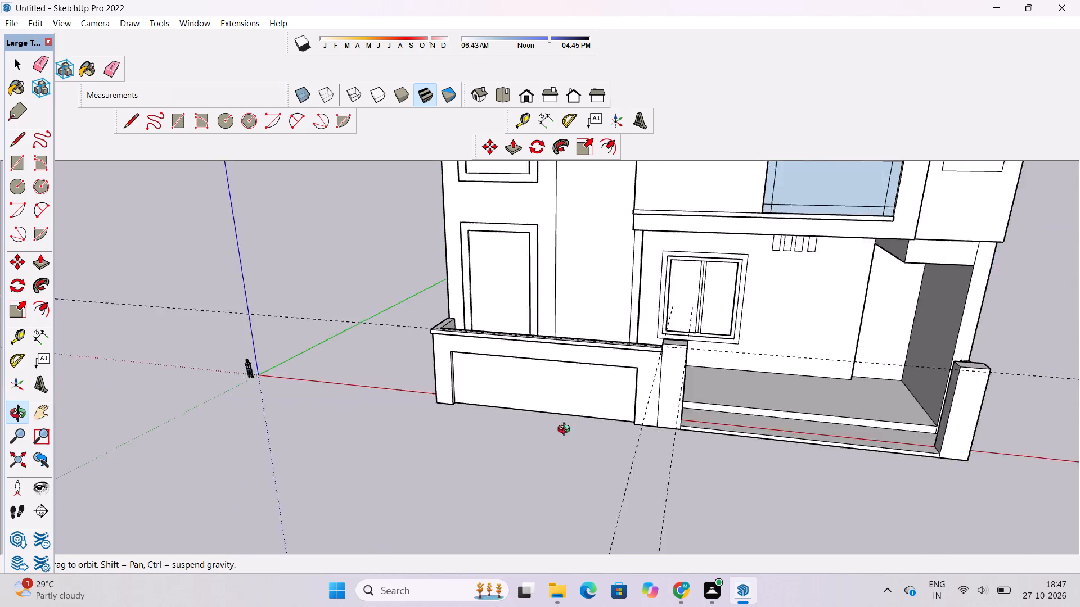
drag(566, 431, 510, 446)
scroll(628, 409, up, 4)
drag(668, 404, 576, 429)
scroll(570, 422, up, 8)
shift+drag(631, 418, 632, 438)
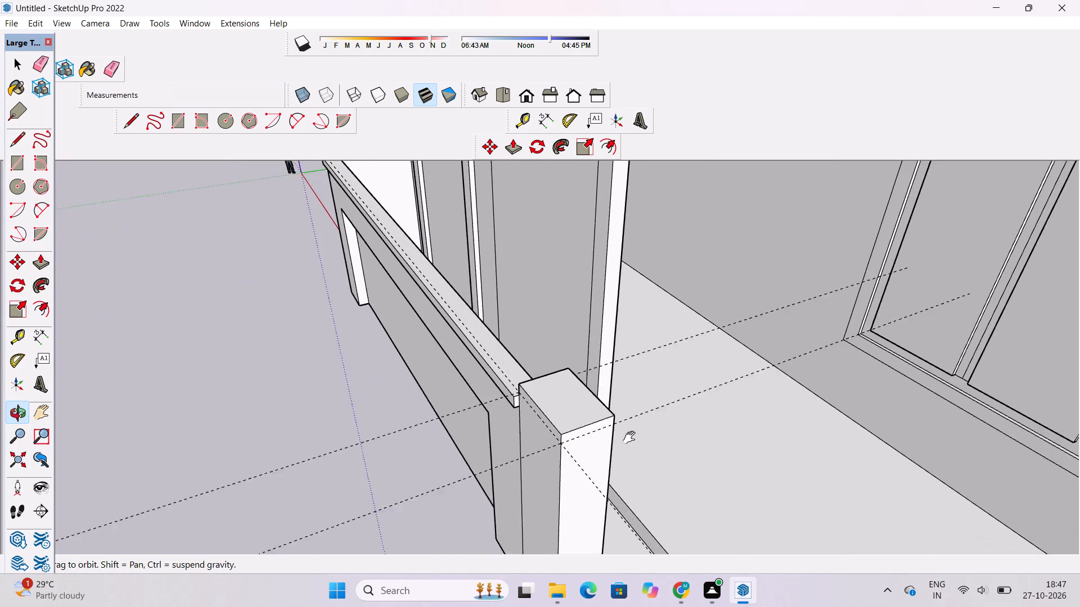
shift+drag(632, 438, 632, 439)
drag(635, 440, 525, 425)
scroll(416, 399, up, 4)
shift+drag(390, 379, 418, 432)
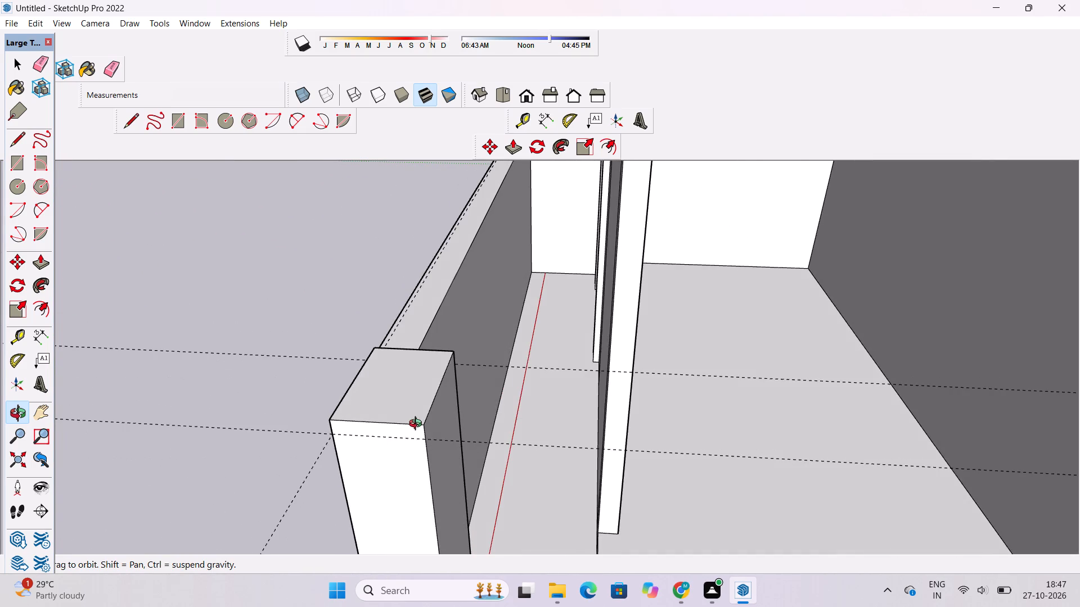
scroll(418, 423, up, 5)
key(t)
scroll(434, 395, up, 2)
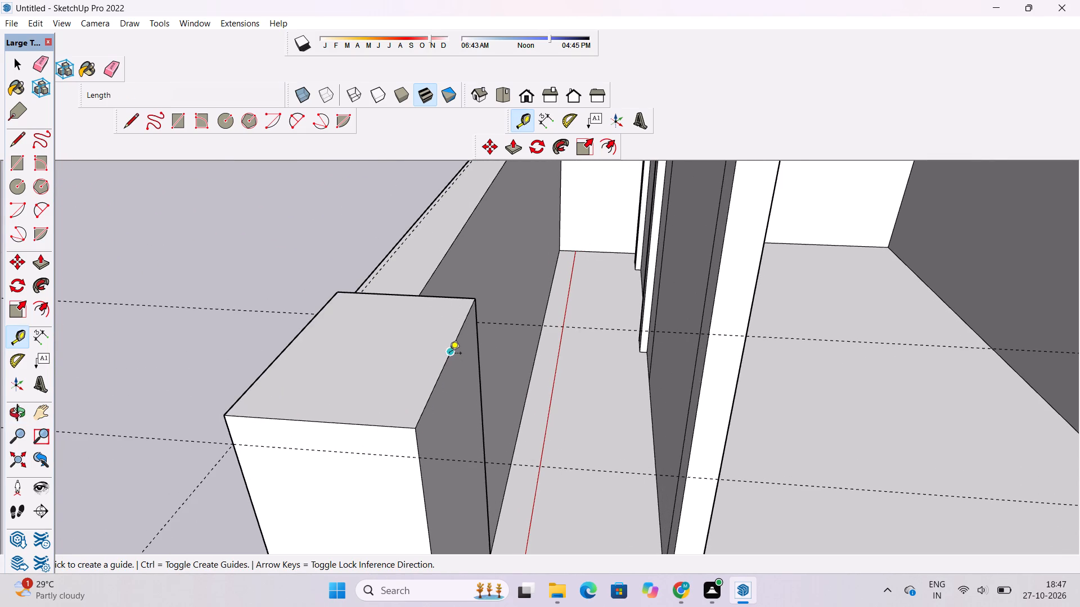
click(449, 353)
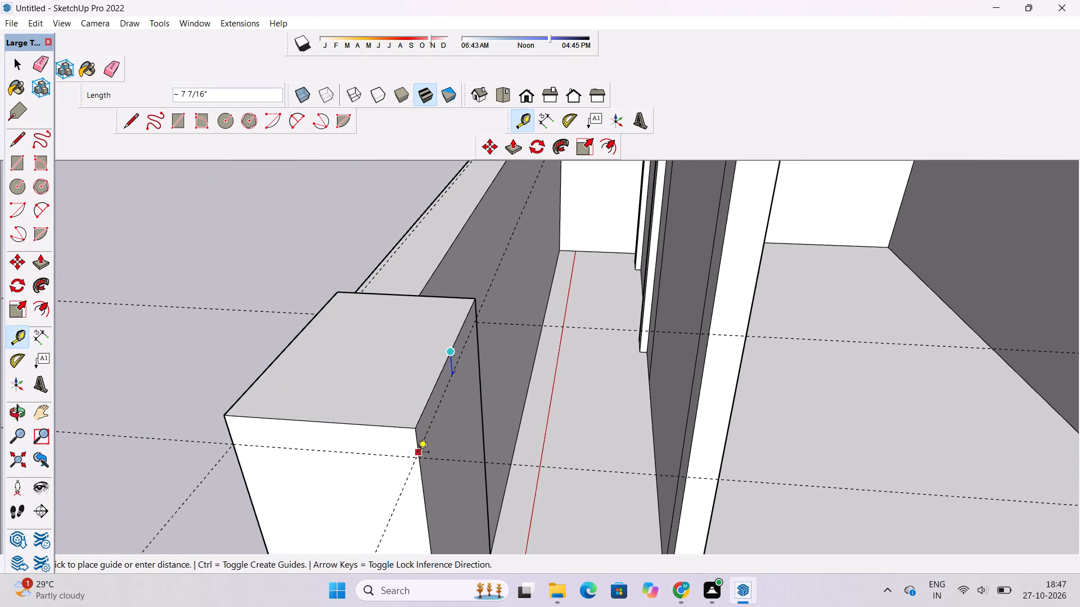
click(418, 456)
Place a guide 9" below the top edge on the corner post's outer side face, meeting the front guide.
scroll(523, 371, down, 6)
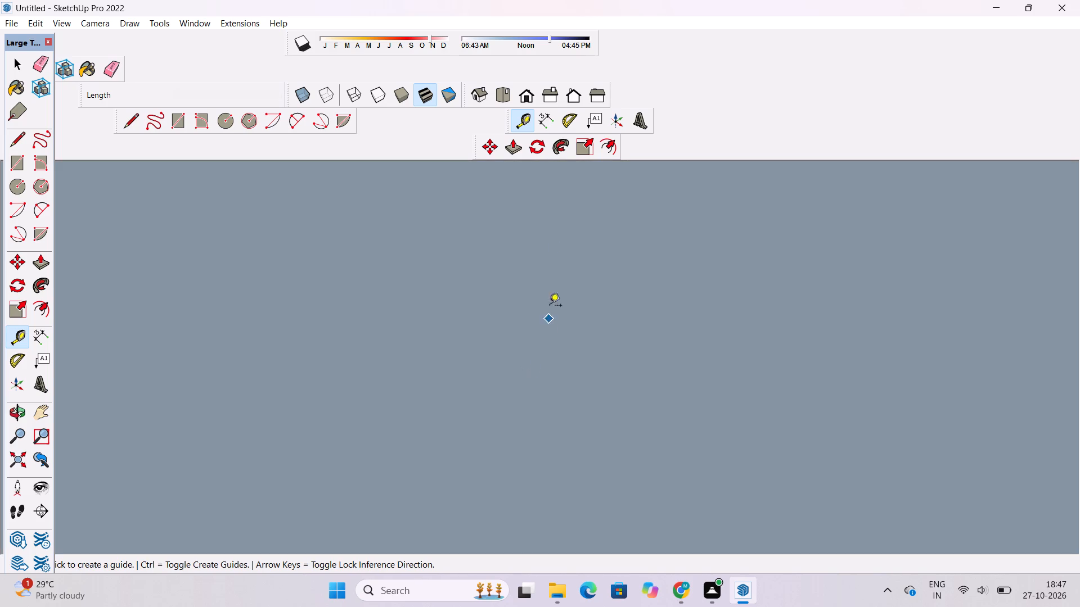
click(520, 103)
scroll(532, 294, down, 5)
key(o)
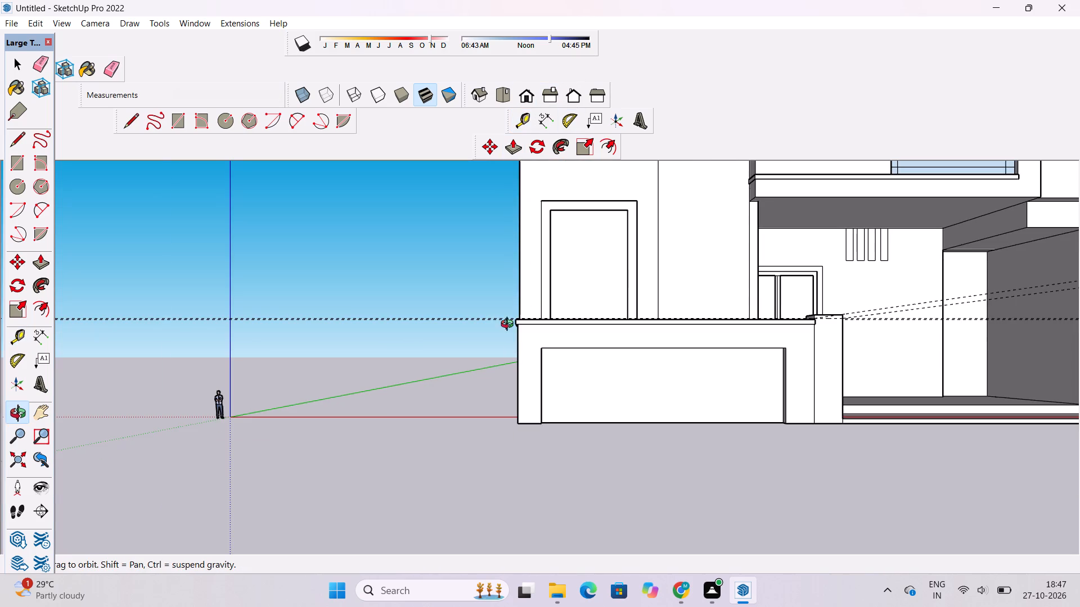
drag(510, 325, 858, 419)
scroll(620, 298, up, 10)
drag(649, 253, 634, 257)
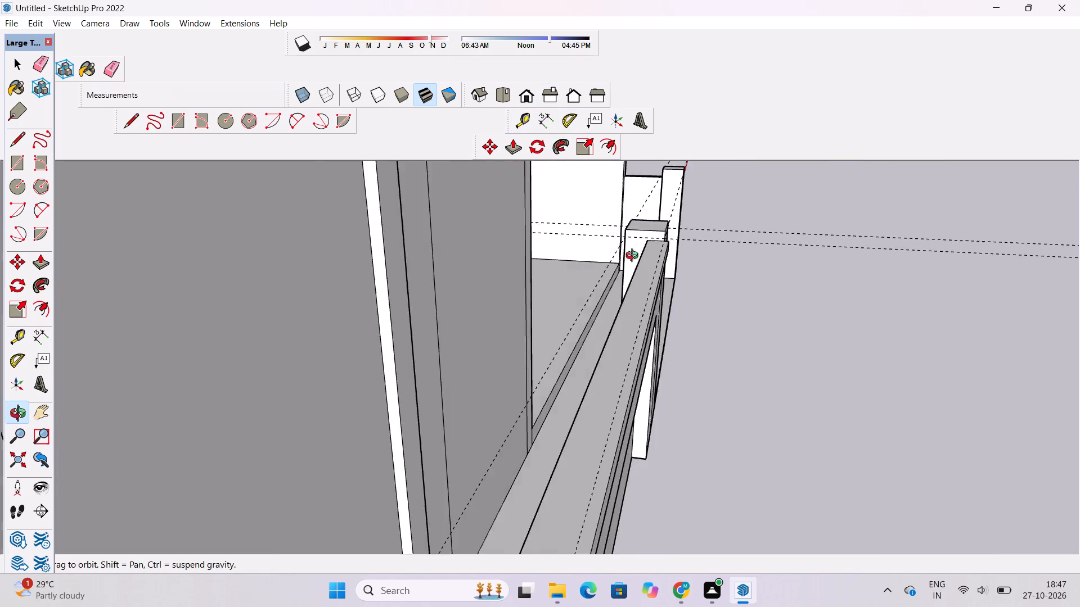
drag(634, 257, 545, 275)
scroll(542, 277, down, 5)
drag(682, 253, 600, 284)
scroll(721, 239, up, 4)
drag(814, 232, 586, 306)
drag(729, 288, 605, 300)
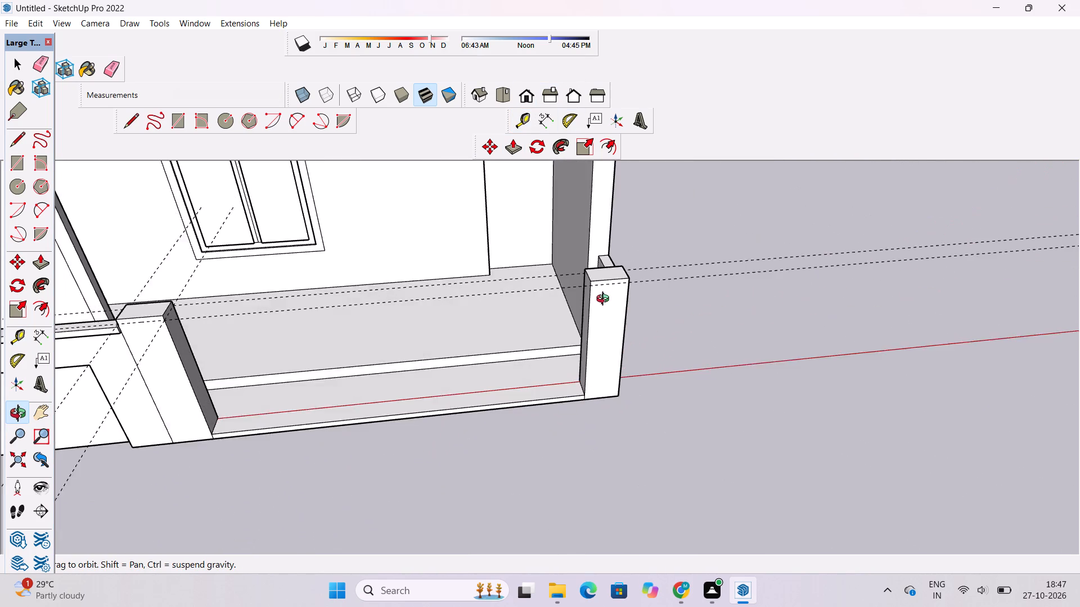
drag(605, 300, 595, 301)
scroll(649, 287, up, 4)
drag(668, 286, 502, 300)
scroll(501, 293, up, 4)
shift+drag(508, 308, 521, 347)
drag(523, 352, 511, 312)
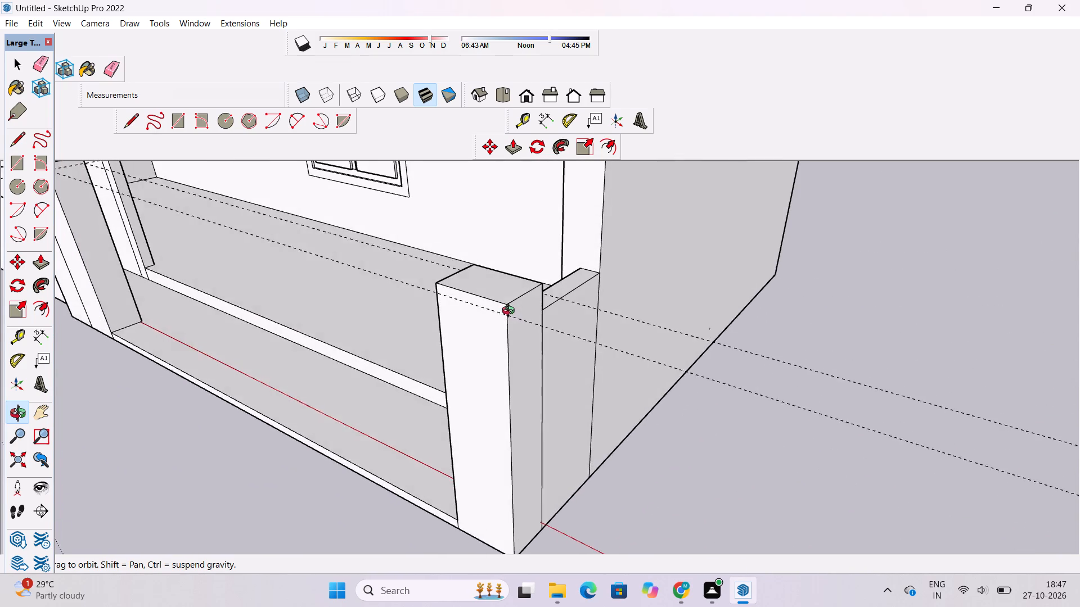
drag(511, 312, 510, 309)
scroll(510, 300, up, 7)
key(t)
click(538, 279)
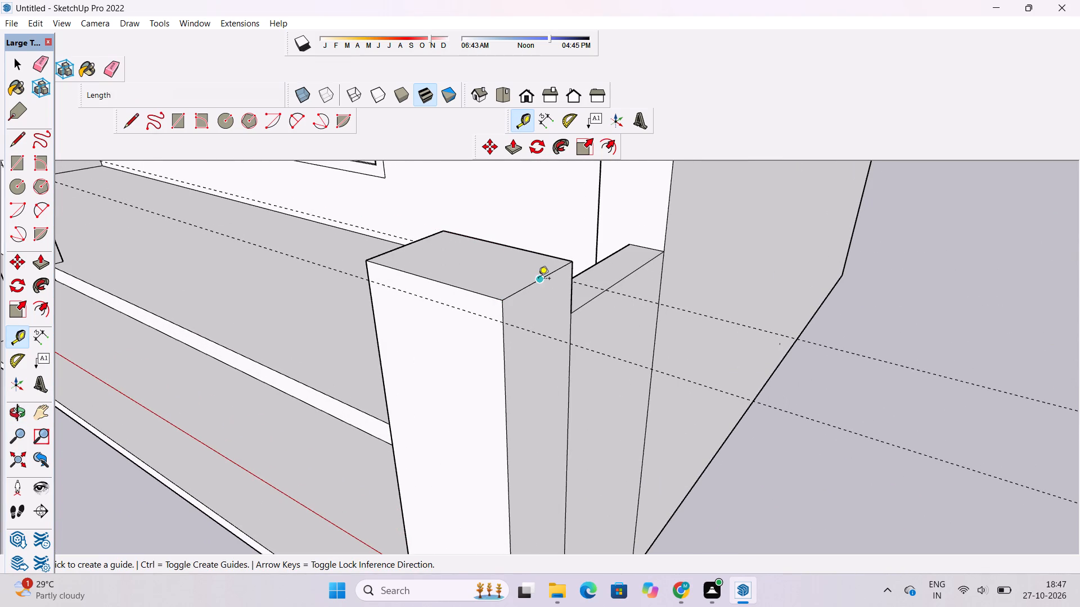
click(505, 323)
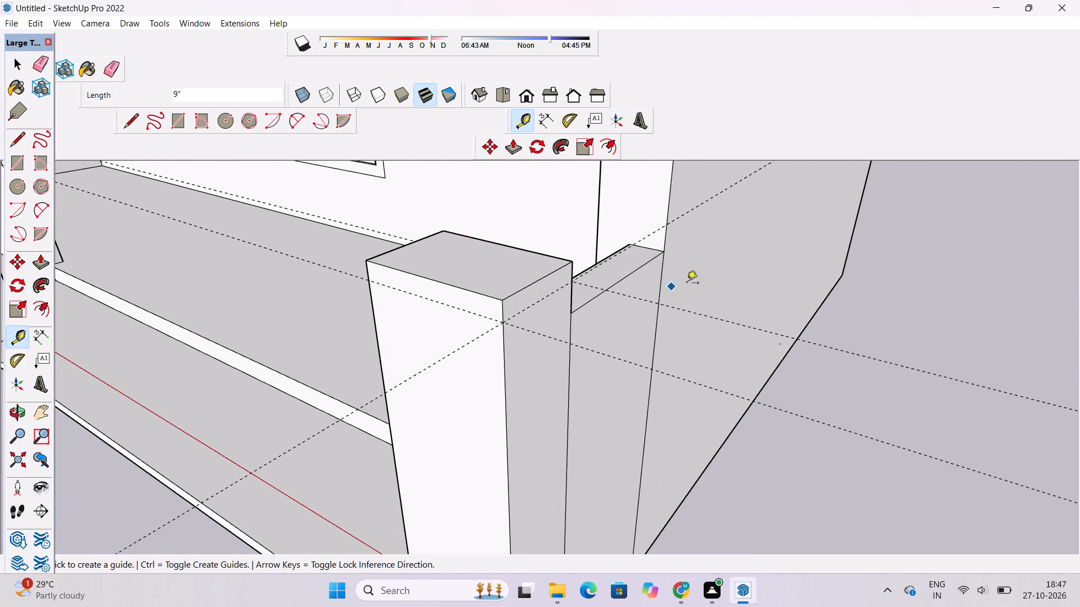
Add a guide on the corner post's opening-side face, parallel to its top edge and meeting the front guide.
scroll(693, 283, down, 6)
key(o)
drag(546, 315, 696, 312)
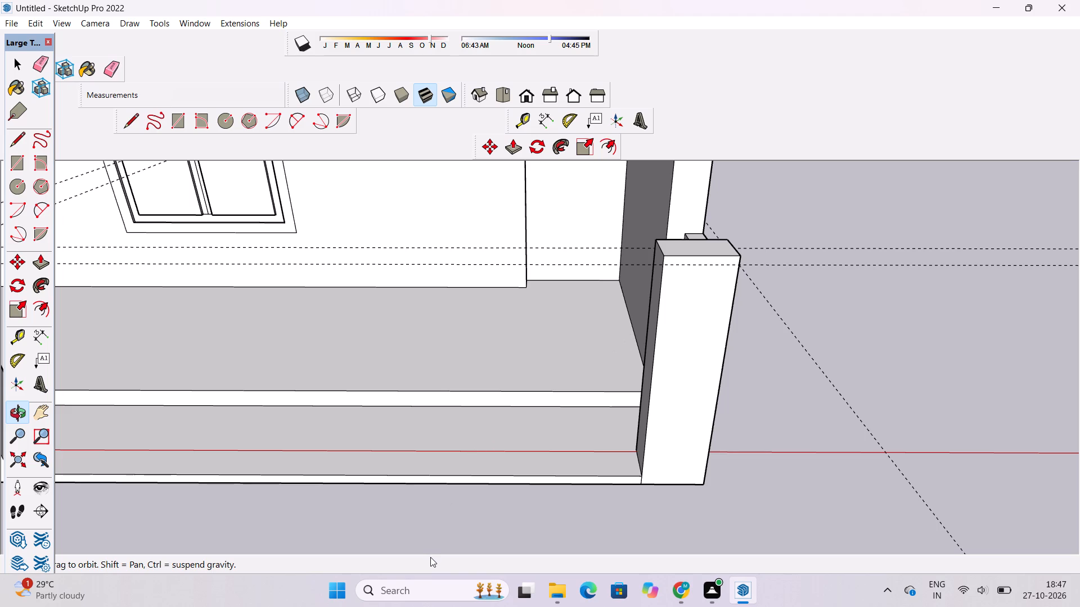
scroll(501, 274, down, 6)
drag(490, 274, 609, 316)
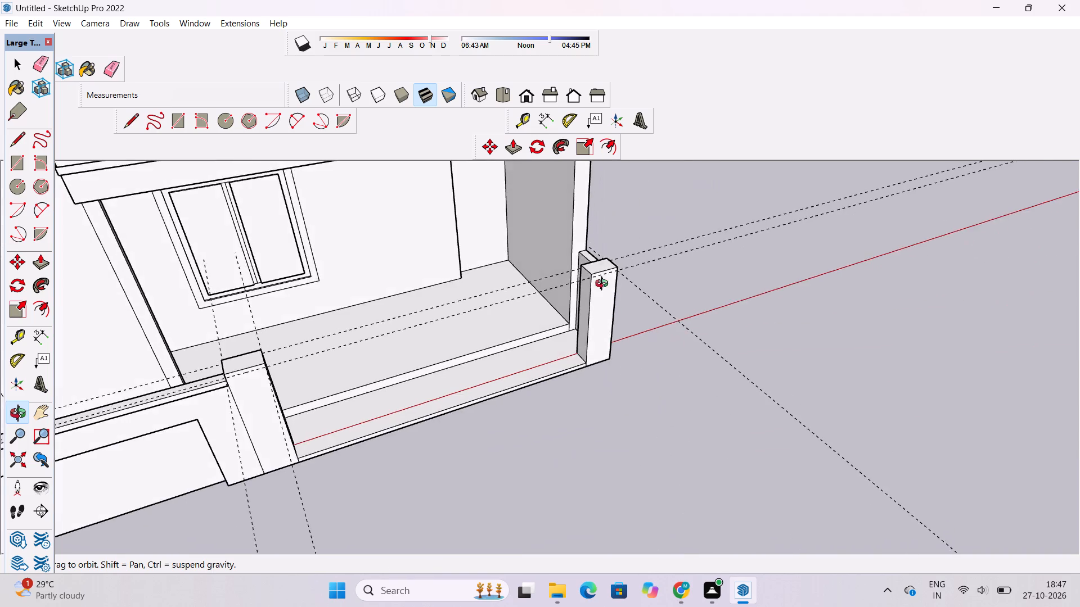
scroll(595, 276, up, 5)
shift+drag(593, 277, 563, 274)
drag(570, 278, 606, 280)
scroll(549, 280, up, 4)
shift+drag(549, 278, 549, 260)
drag(549, 260, 556, 271)
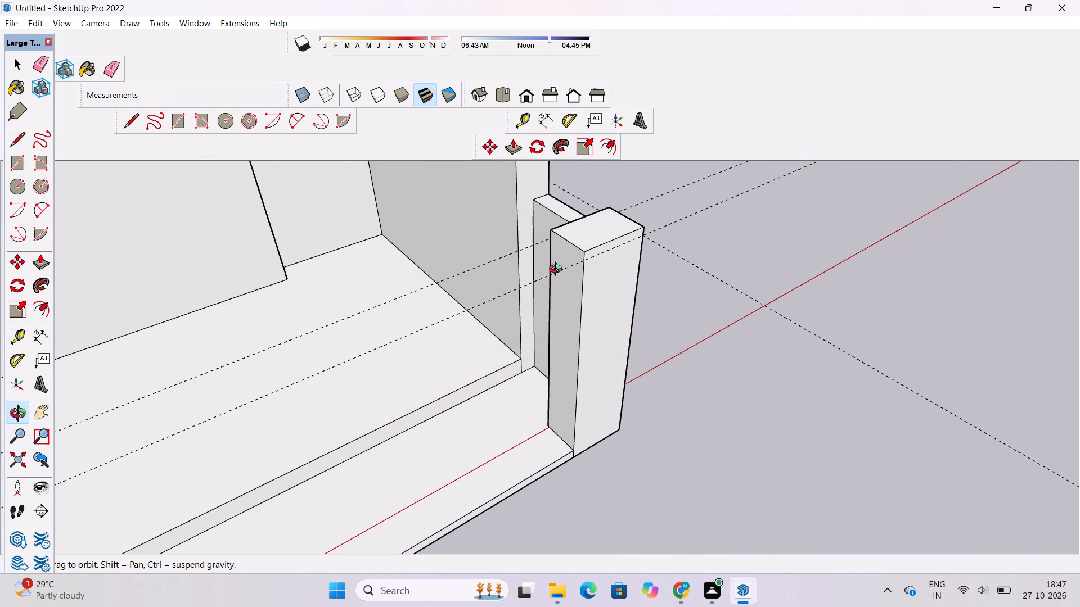
key(t)
scroll(559, 269, up, 5)
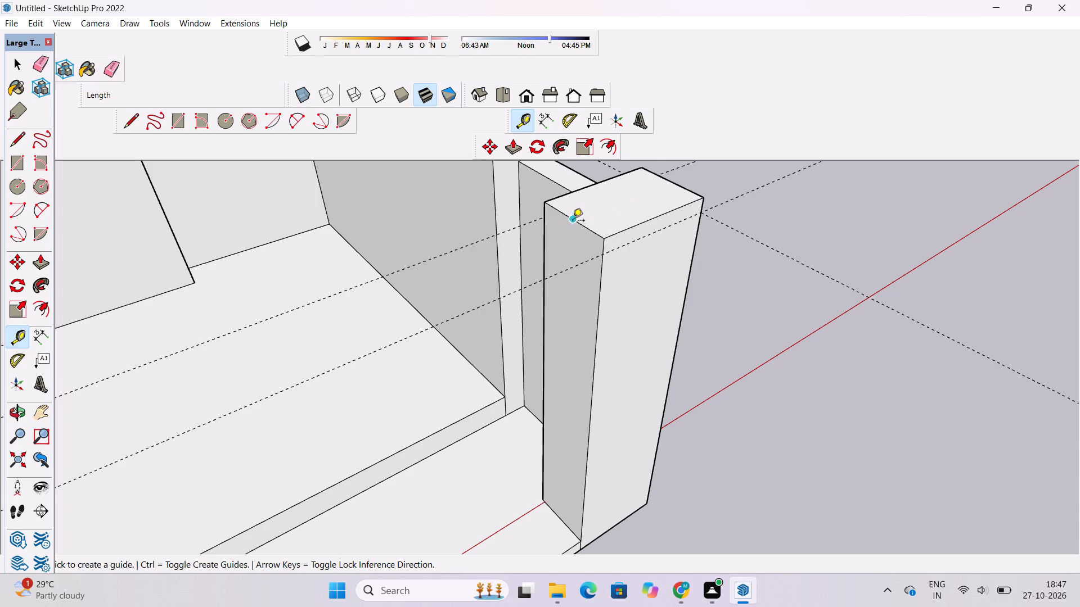
click(573, 221)
click(601, 255)
Draw a line along the guide across the corner post's opening-side face, from back edge to front edge.
scroll(496, 232, down, 1)
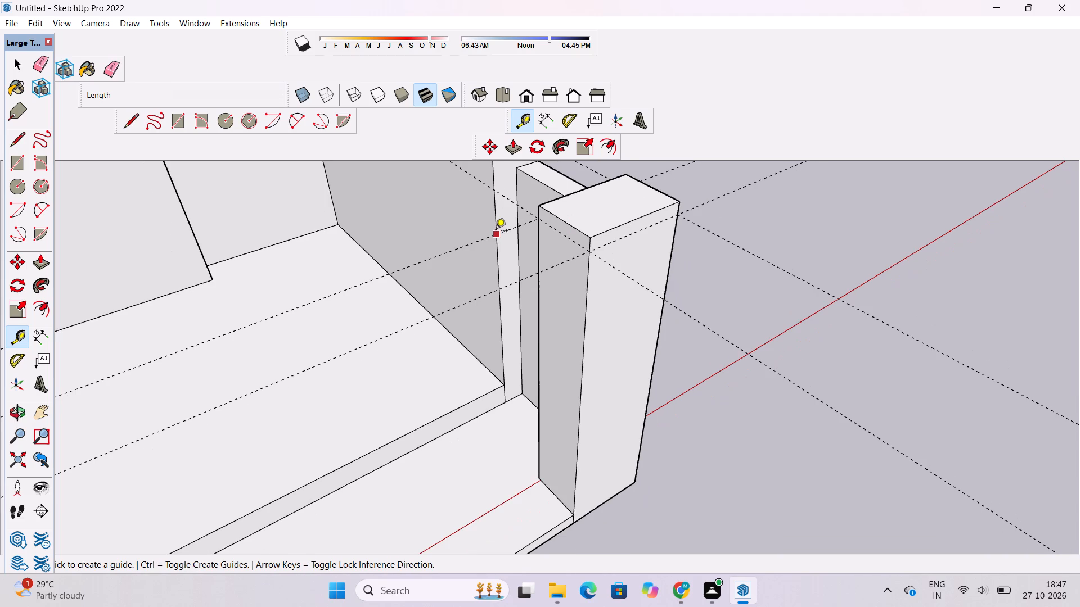
key(l)
click(538, 220)
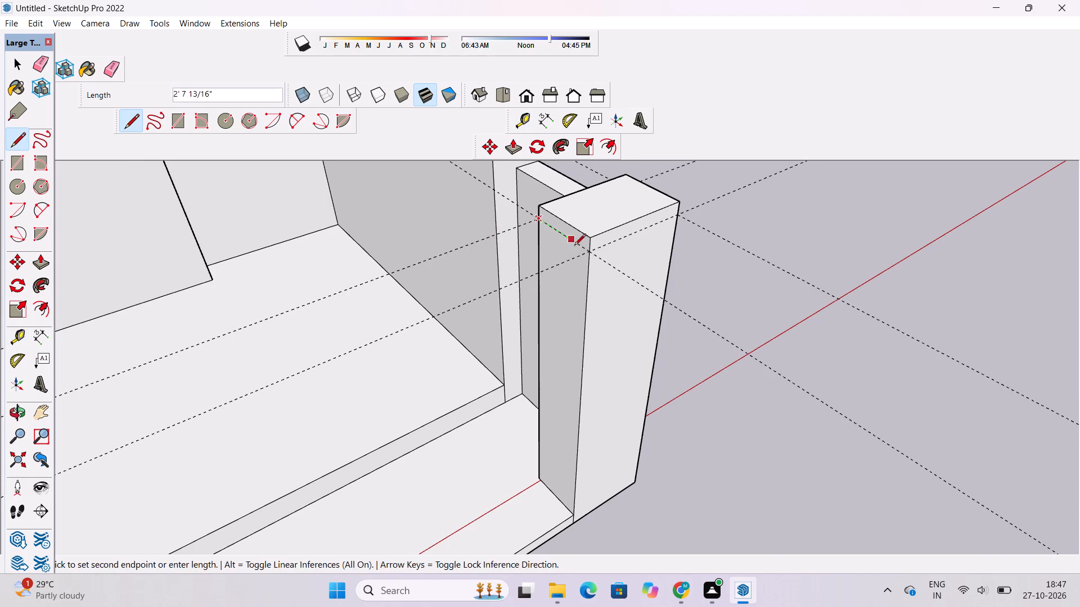
click(587, 256)
Draw a line along the guide across the corner post's front face, from the opening-side edge to the outer edge.
scroll(407, 260, down, 5)
scroll(461, 262, up, 2)
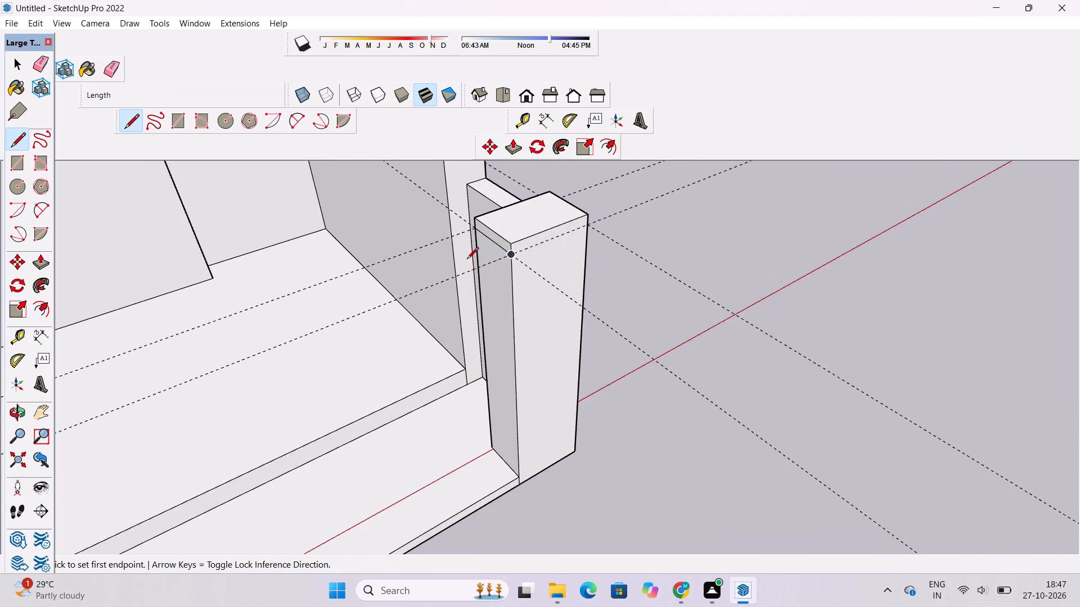
scroll(467, 260, up, 5)
click(505, 257)
scroll(505, 259, down, 2)
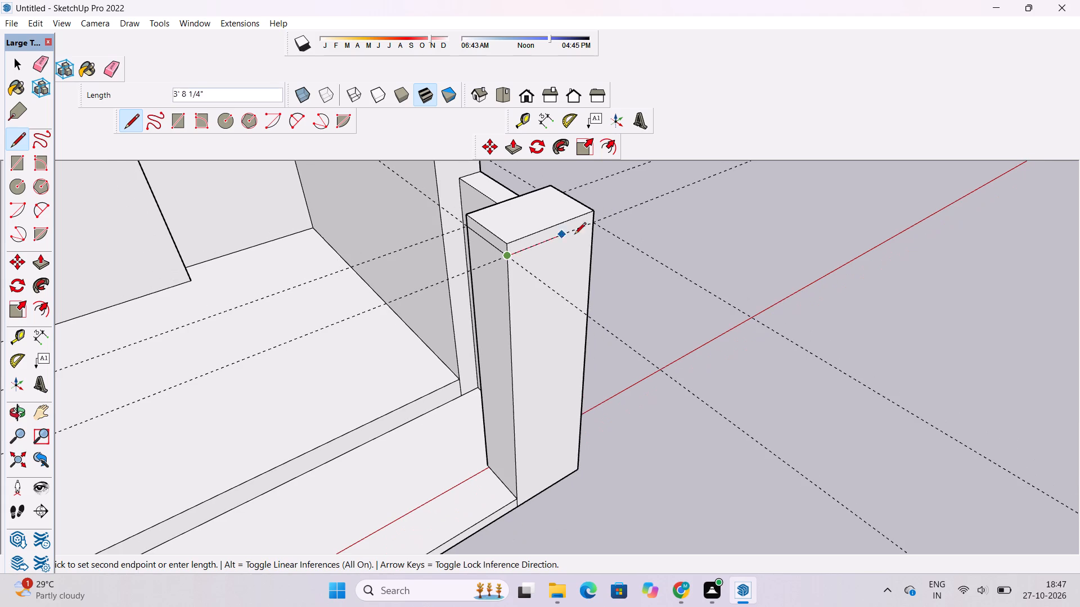
click(595, 224)
Draw a line along the guide across the corner post's outer side face, from the front edge to the back edge.
scroll(595, 224, down, 4)
key(o)
drag(640, 231, 614, 253)
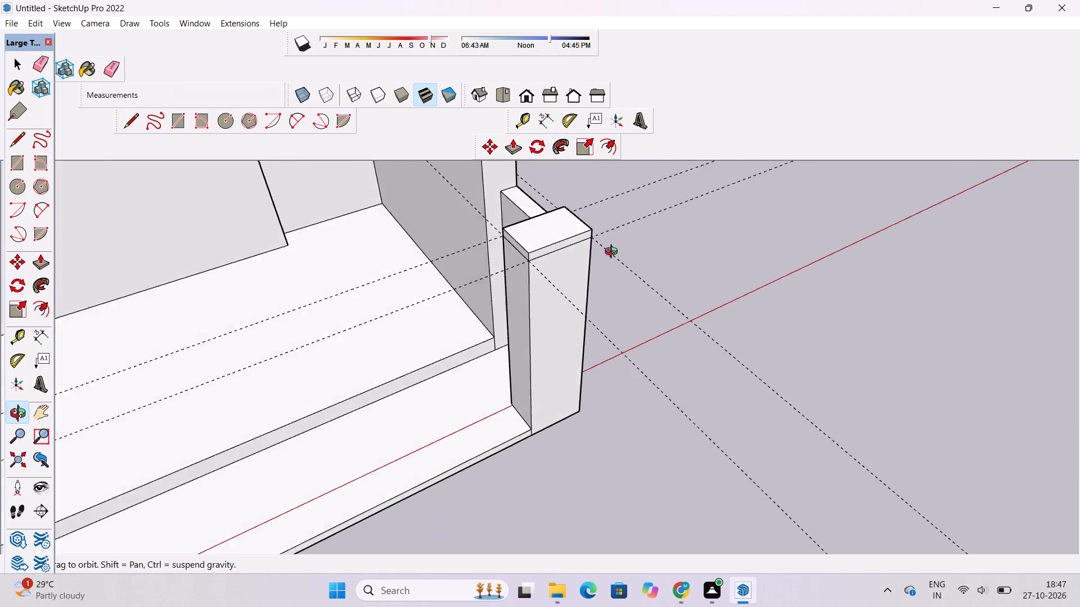
drag(614, 253, 291, 221)
shift+drag(540, 223, 547, 255)
drag(578, 262, 530, 251)
scroll(526, 250, up, 2)
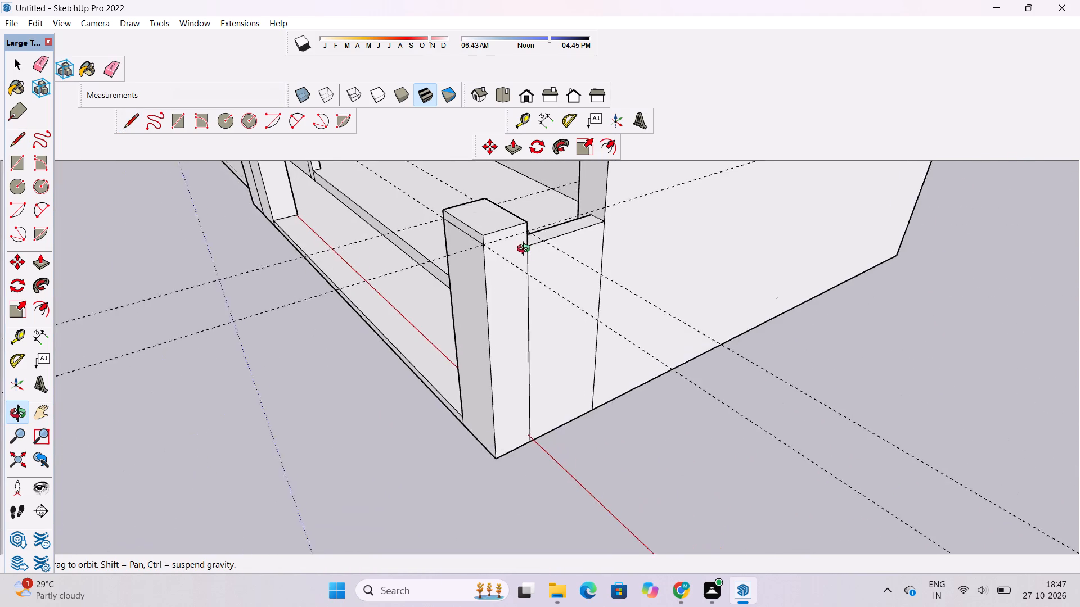
scroll(526, 250, up, 1)
shift+drag(526, 251, 541, 283)
drag(519, 302, 517, 247)
scroll(520, 224, up, 4)
shift+drag(520, 224, 520, 234)
scroll(523, 234, up, 4)
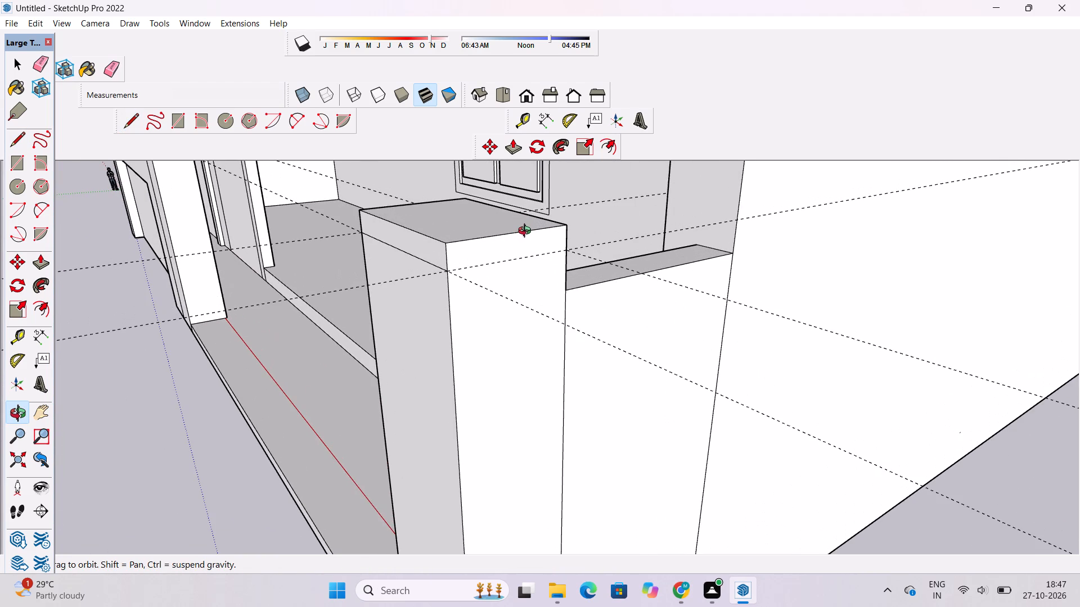
key(l)
scroll(475, 243, down, 1)
scroll(492, 234, up, 3)
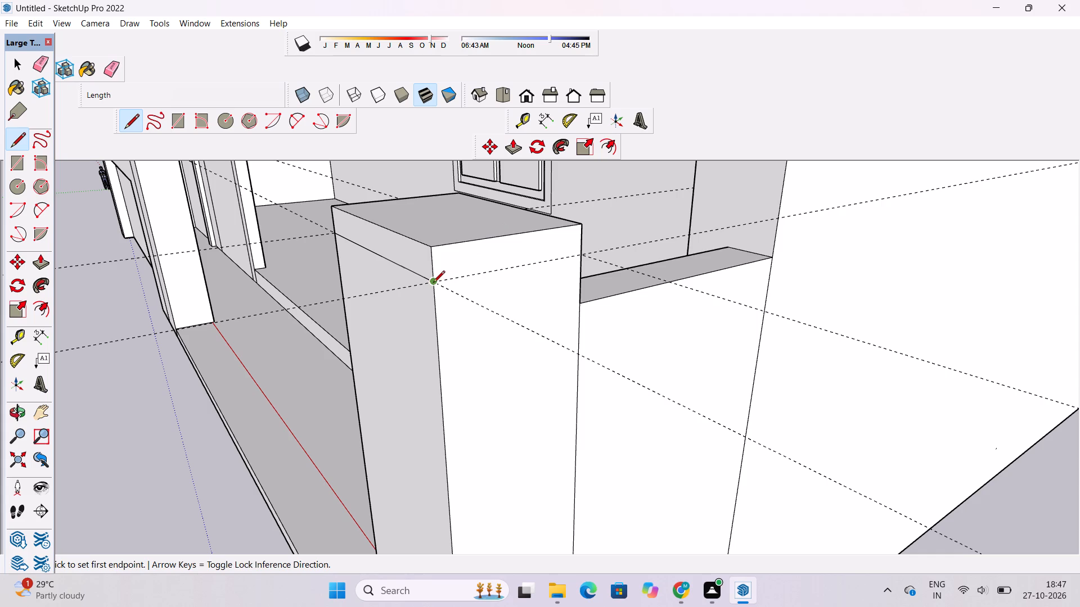
click(433, 283)
click(582, 255)
Draw a line along the guide across the corner post's back face, completing the cap line around its top.
scroll(580, 257, down, 3)
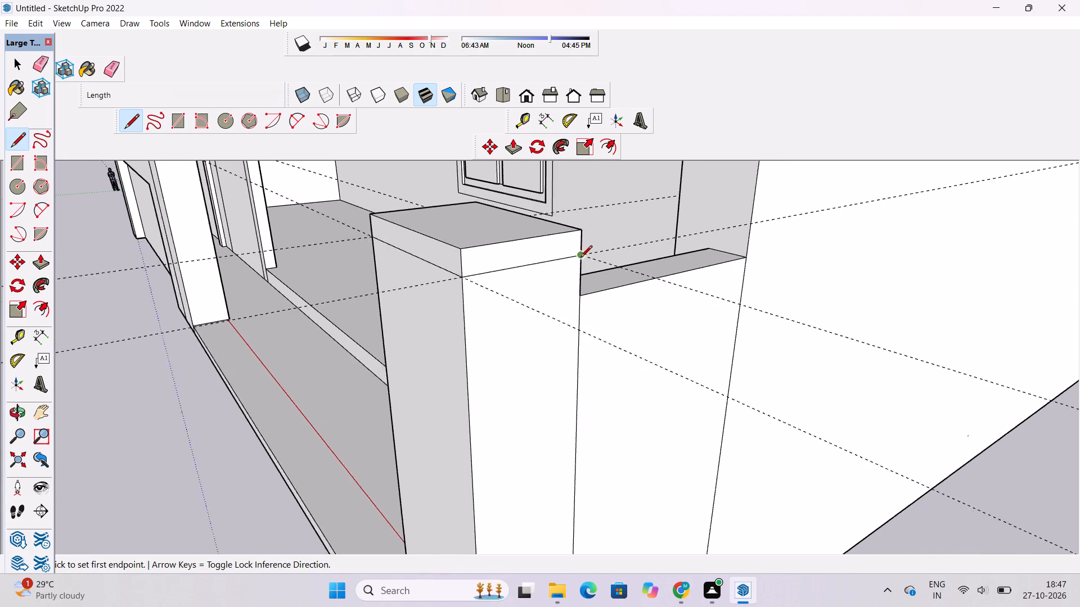
scroll(580, 258, down, 2)
key(o)
drag(619, 264, 372, 291)
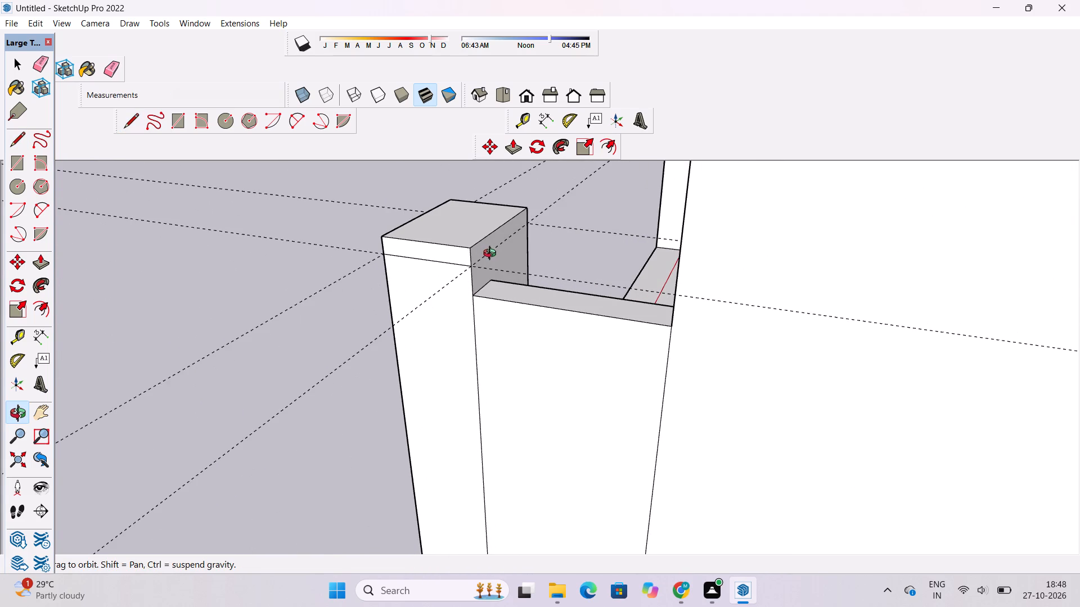
scroll(493, 256, up, 5)
key(l)
scroll(531, 278, up, 4)
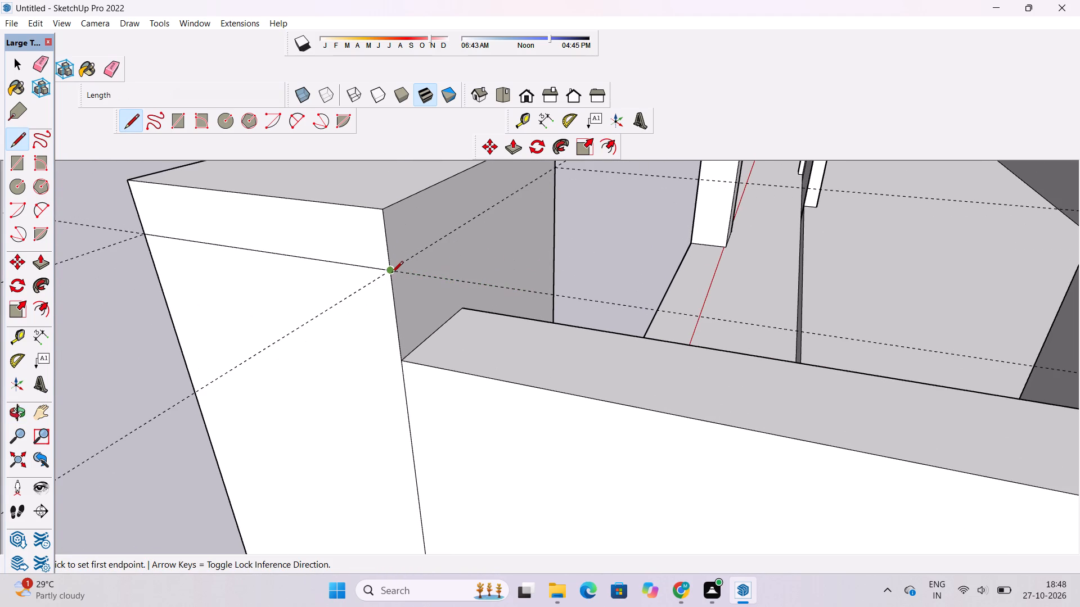
click(391, 274)
scroll(393, 286, down, 6)
click(502, 208)
On the post across the opening, draw a 4' line along the guide on the opening-side face, from front edge to back edge.
scroll(565, 208, down, 6)
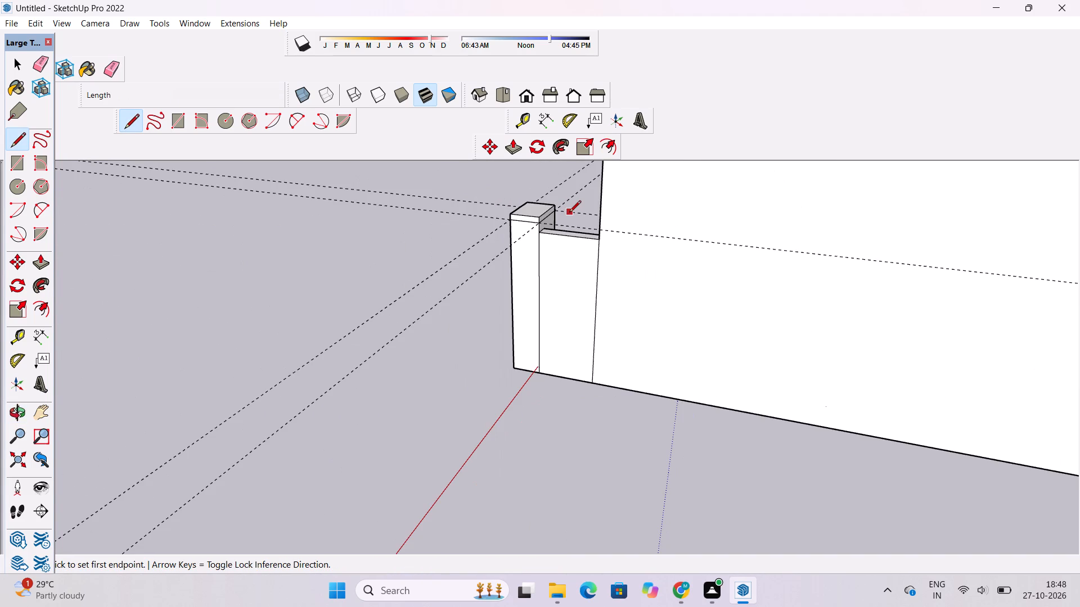
key(o)
drag(290, 251, 625, 314)
shift+drag(458, 264, 528, 325)
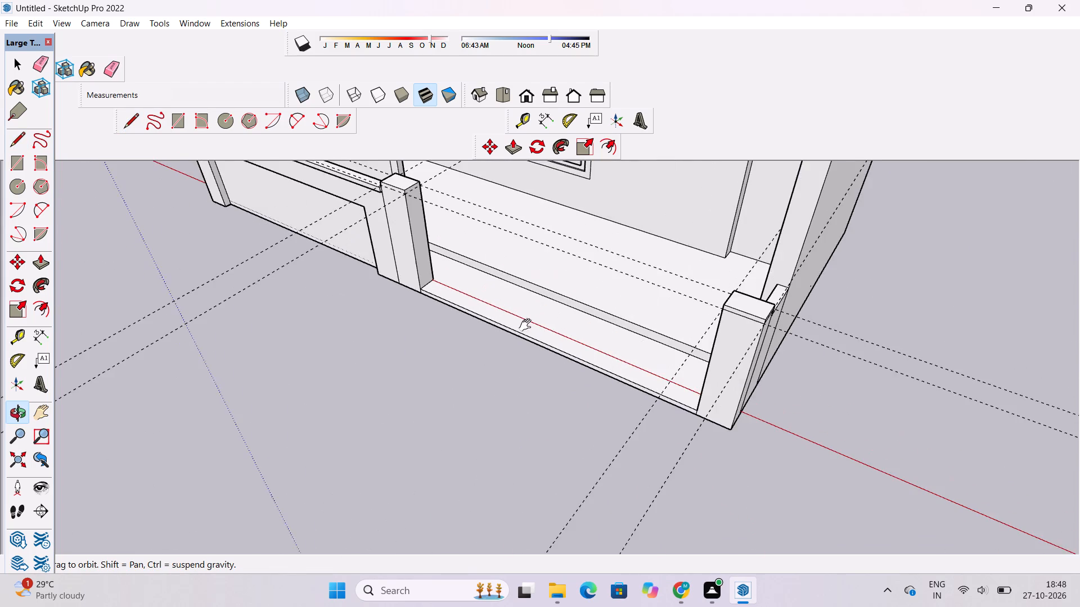
shift+drag(528, 325, 528, 329)
scroll(376, 192, up, 5)
shift+drag(385, 178, 390, 312)
scroll(393, 312, up, 10)
shift+click(438, 296)
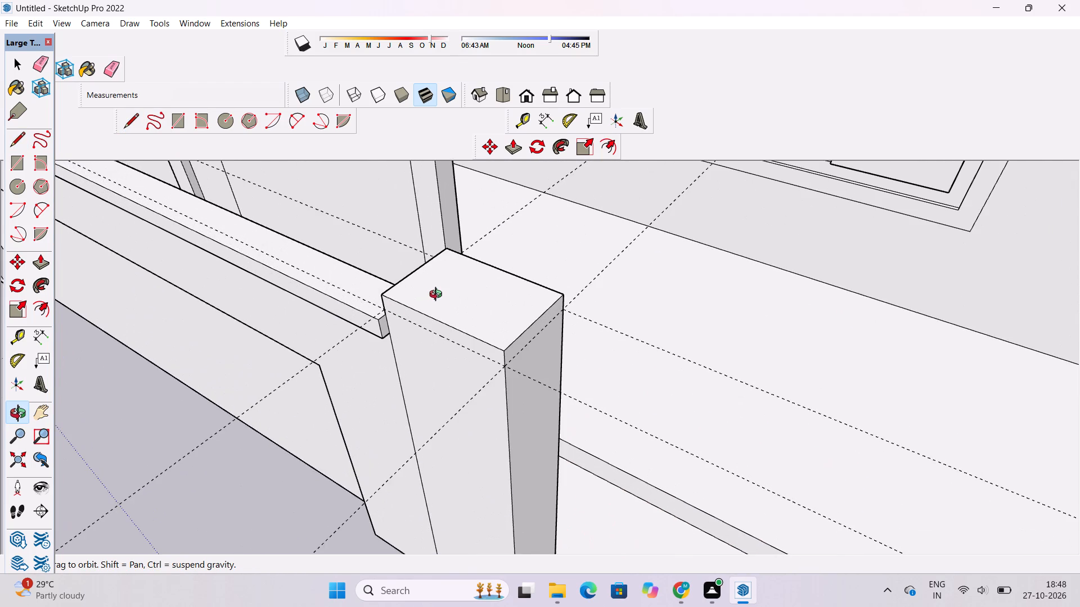
scroll(439, 295, up, 4)
key(l)
scroll(503, 377, up, 2)
scroll(407, 251, down, 5)
scroll(434, 307, up, 5)
scroll(517, 361, up, 5)
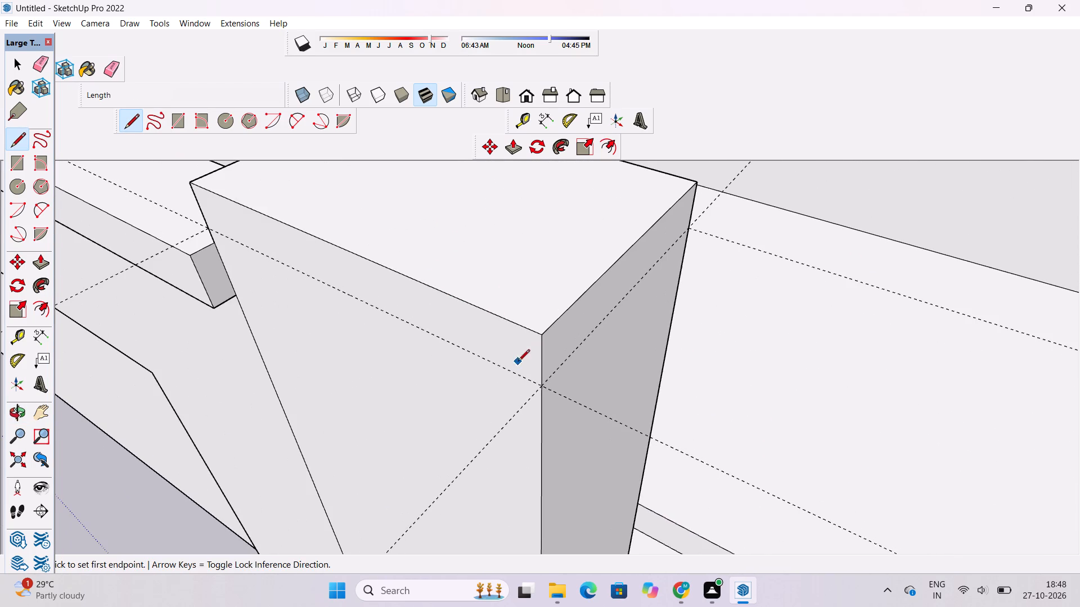
click(540, 386)
scroll(540, 386, down, 4)
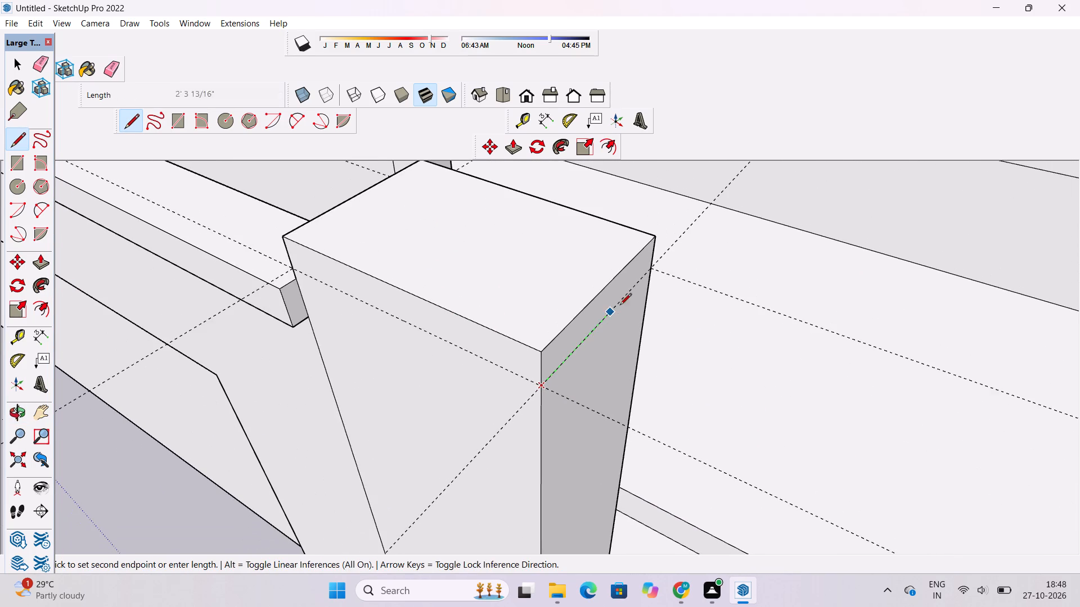
click(650, 267)
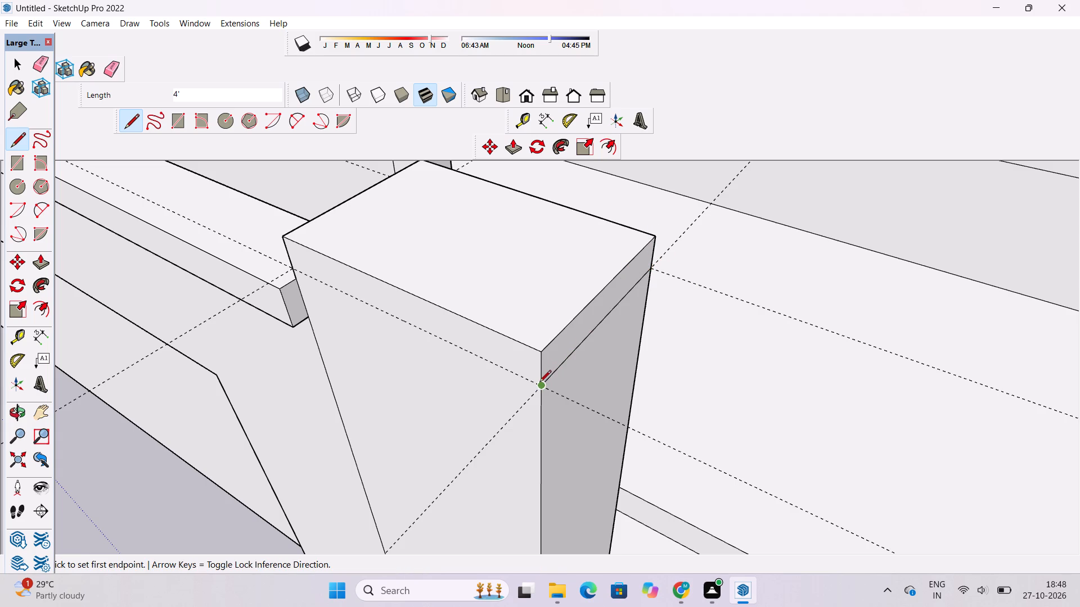
Draw a 6' line along the guide across the same post's front face, from the opening-side edge to the far edge.
click(544, 386)
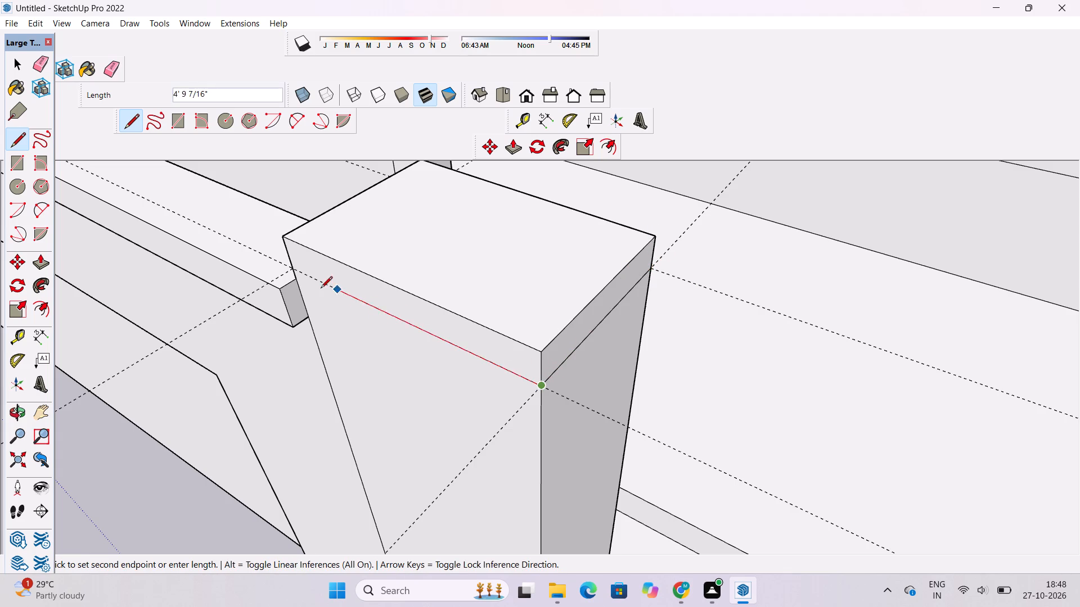
click(296, 267)
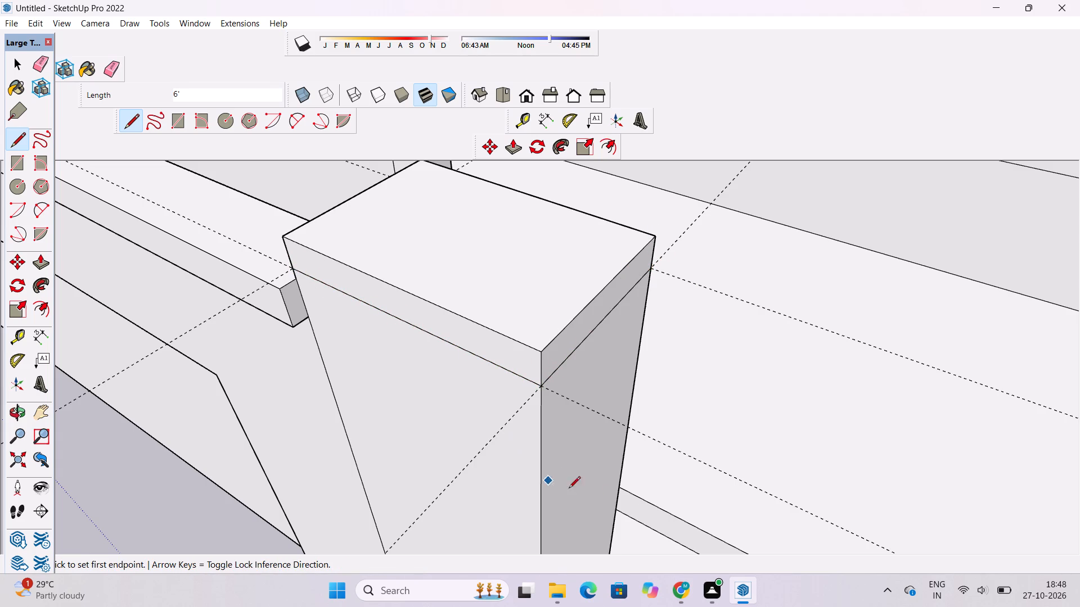
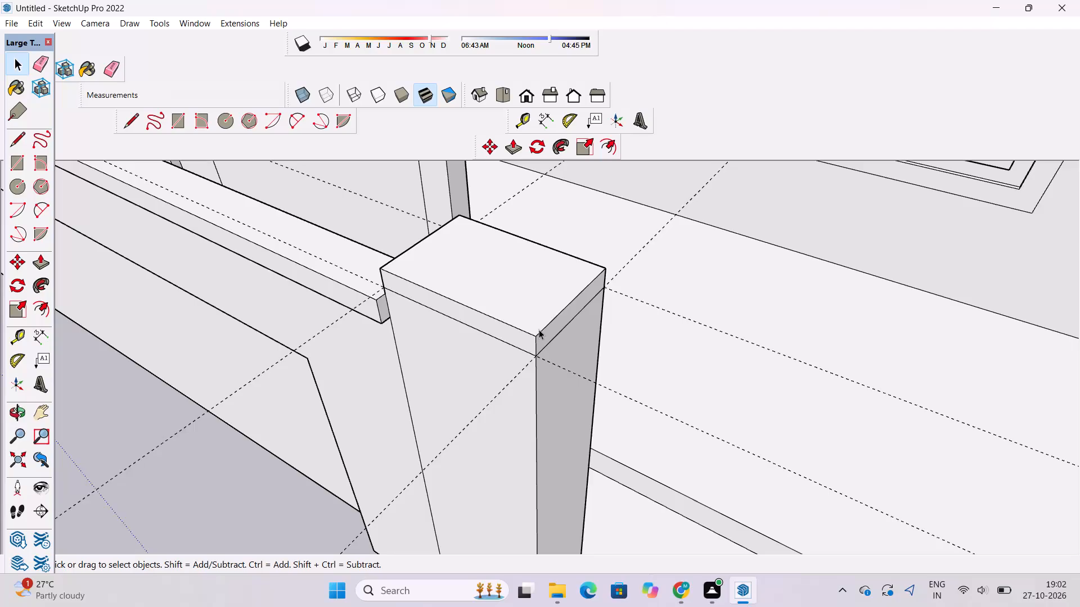
Erase the two guides running front to back through the post at the end of the panelled boundary wall.
click(539, 329)
key(o)
scroll(539, 325, down, 2)
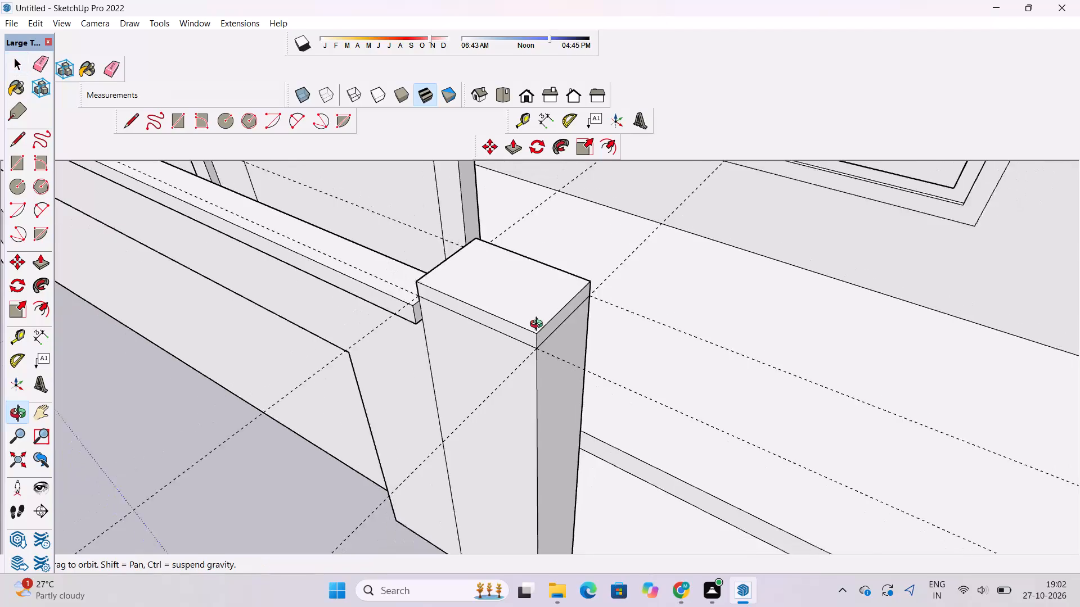
scroll(539, 325, down, 9)
drag(521, 345, 602, 352)
scroll(586, 323, down, 6)
shift+drag(625, 357, 488, 363)
scroll(482, 358, down, 5)
drag(489, 365, 524, 384)
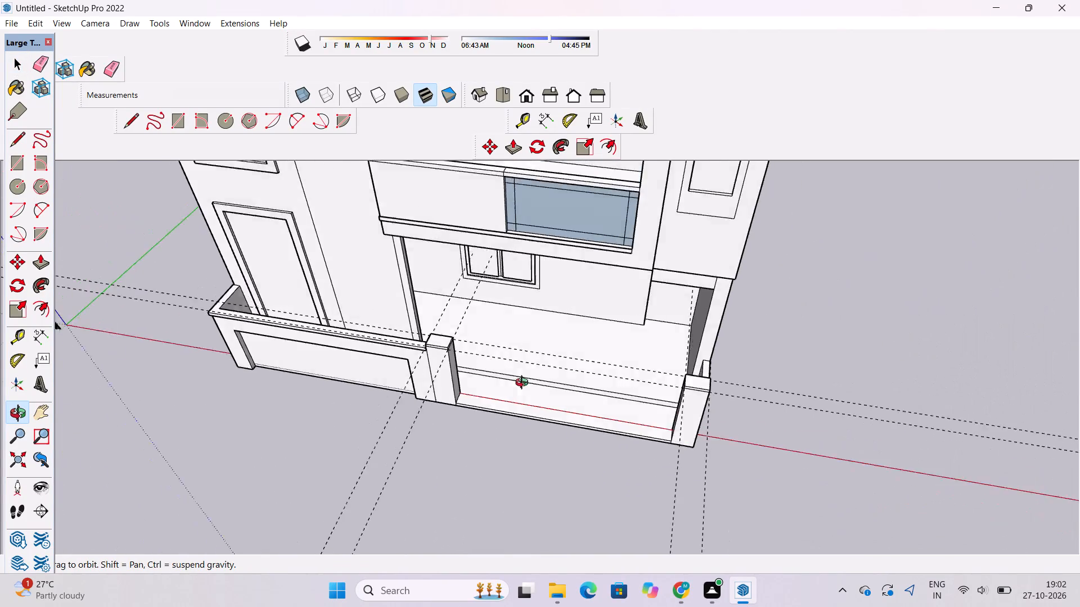
drag(524, 384, 555, 389)
scroll(517, 381, down, 3)
scroll(433, 406, up, 5)
scroll(444, 379, down, 1)
scroll(444, 379, up, 4)
shift+drag(458, 360, 496, 409)
drag(497, 406, 502, 384)
scroll(499, 384, down, 3)
key(e)
drag(566, 478, 510, 506)
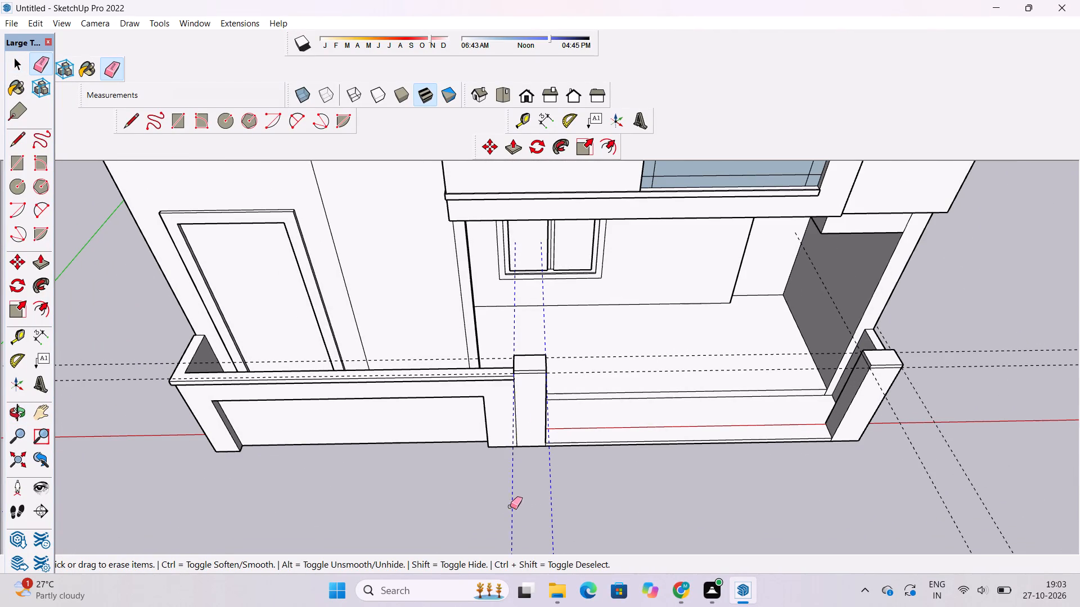
drag(510, 506, 503, 507)
Erase the remaining guides running along the front boundary and front to back through the corner post.
scroll(552, 366, up, 4)
drag(589, 332, 598, 376)
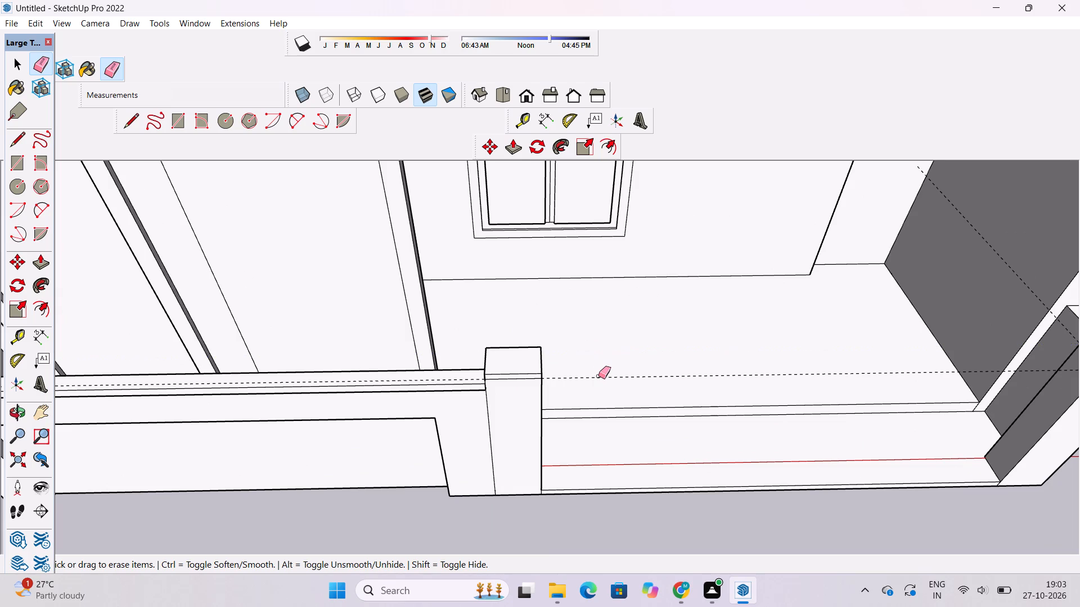
click(598, 375)
scroll(498, 387, down, 9)
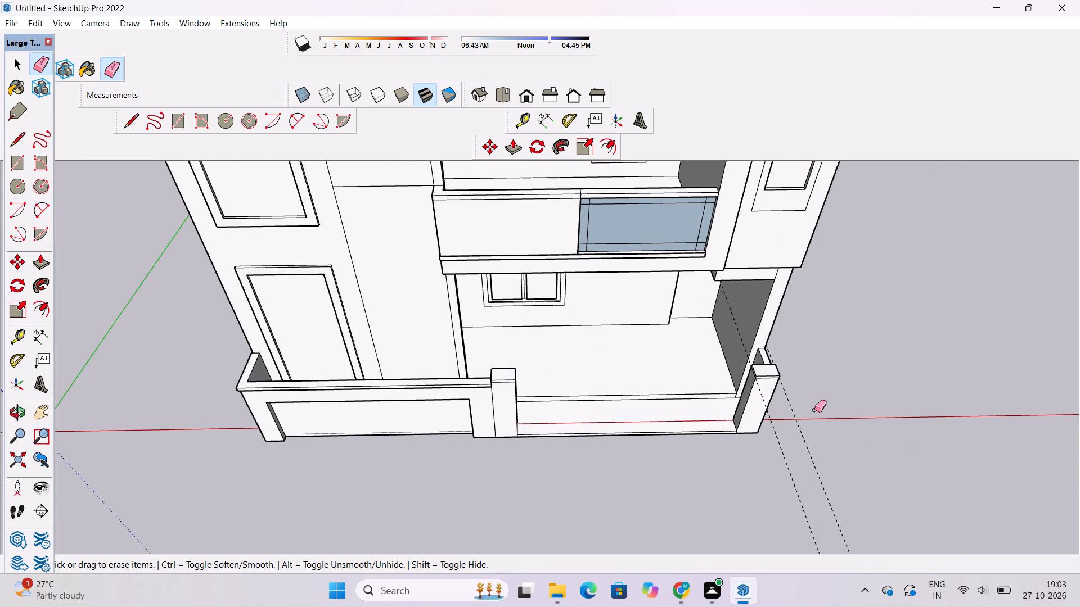
drag(814, 410, 776, 459)
scroll(751, 383, up, 5)
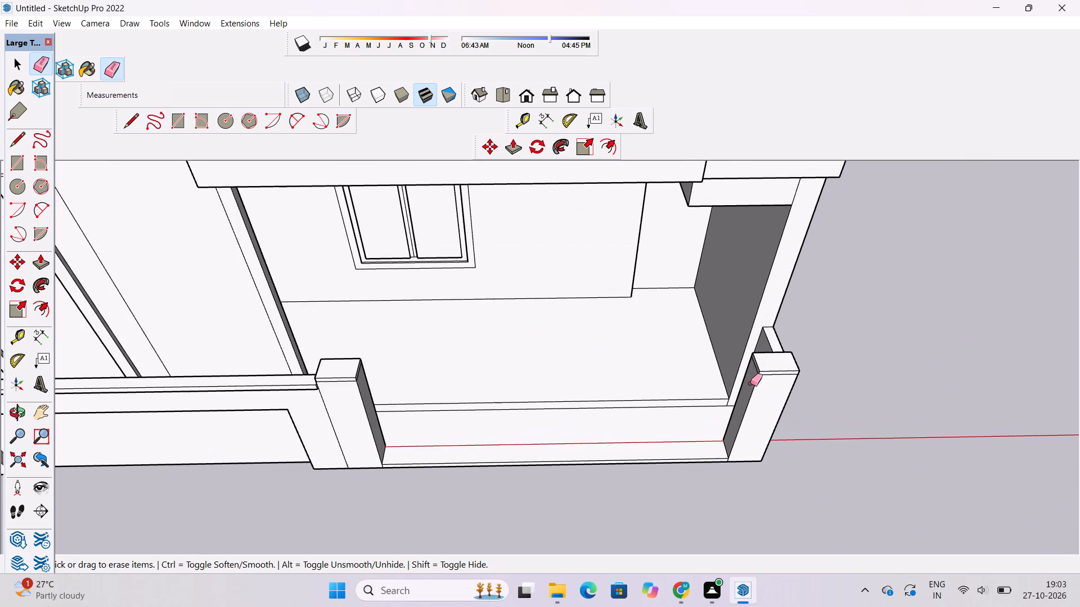
Push/Pull the front face of the corner post's cap band outward by 2".
key(o)
scroll(748, 378, down, 4)
drag(818, 390, 651, 384)
scroll(730, 443, up, 2)
shift+drag(747, 489, 747, 490)
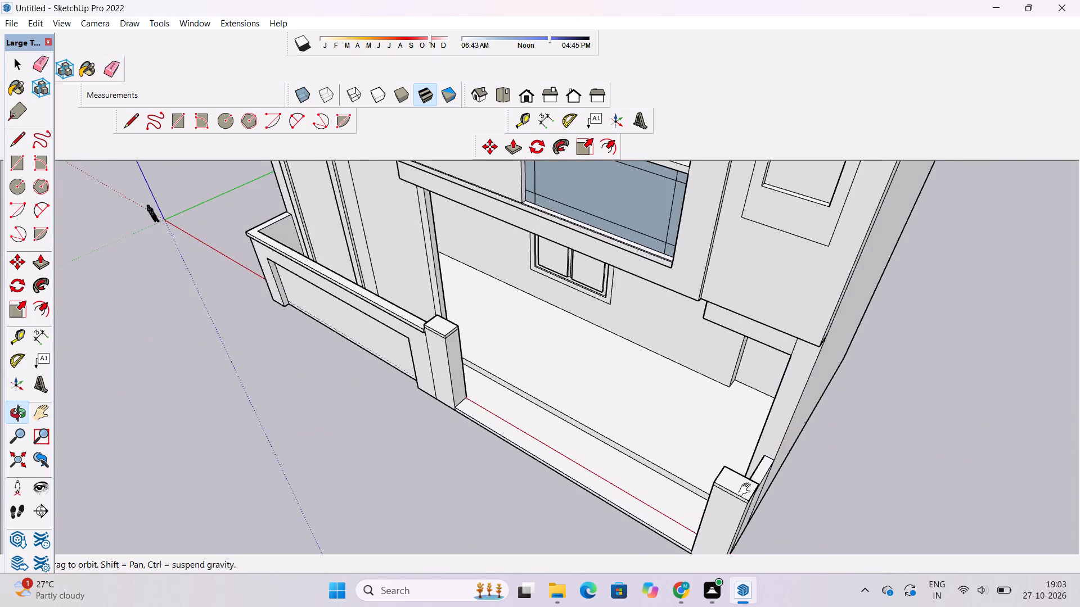
shift+drag(747, 490, 704, 431)
drag(715, 465, 682, 386)
scroll(674, 388, up, 5)
shift+drag(683, 402, 637, 363)
drag(637, 363, 699, 361)
scroll(687, 334, up, 4)
shift+drag(687, 334, 659, 333)
drag(660, 343, 532, 391)
drag(502, 396, 571, 342)
shift+drag(571, 342, 564, 347)
key(p)
scroll(563, 342, down, 4)
scroll(565, 334, up, 4)
click(565, 334)
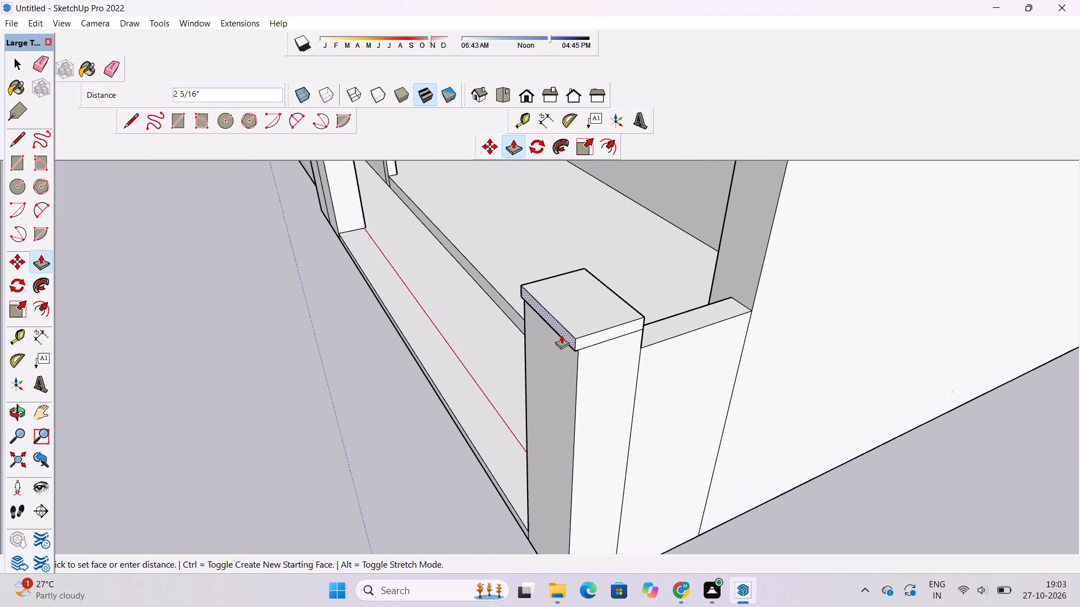
text(2")
key(Return)
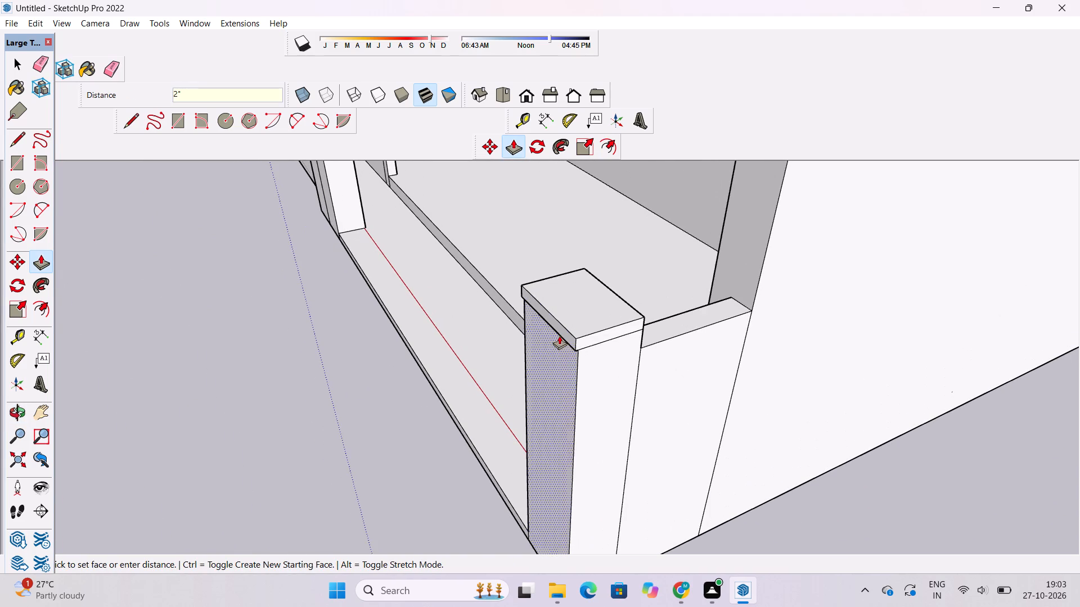
Push/Pull the house-facing back face of the corner post's cap band outward by 2".
scroll(571, 333, down, 2)
key(o)
drag(634, 341, 463, 366)
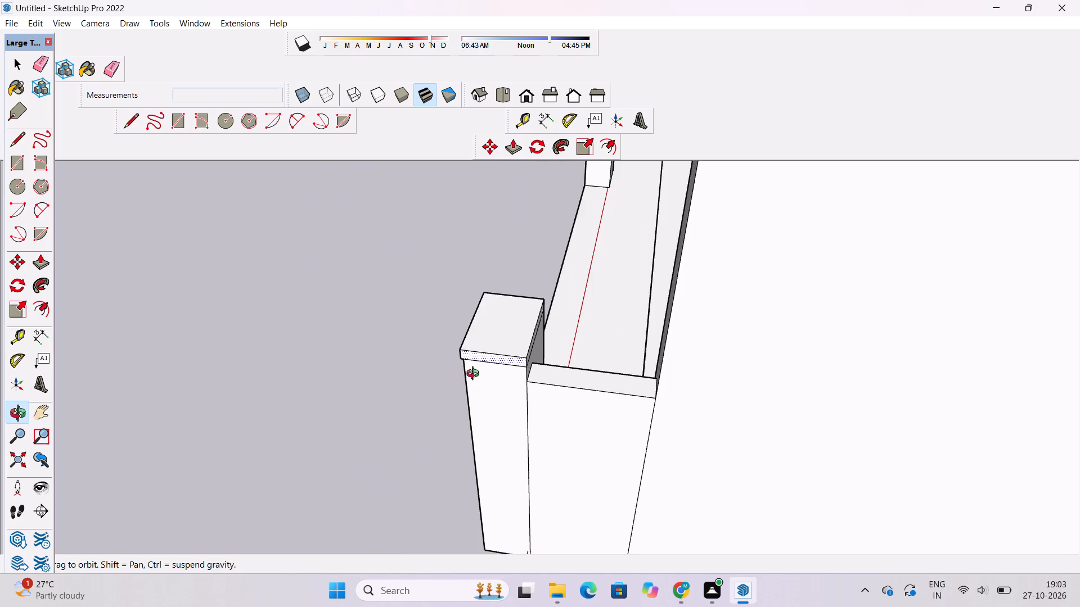
shift+drag(483, 383, 477, 341)
scroll(485, 316, up, 4)
shift+drag(490, 327, 503, 350)
drag(507, 359, 482, 337)
scroll(491, 330, up, 4)
shift+drag(504, 330, 502, 333)
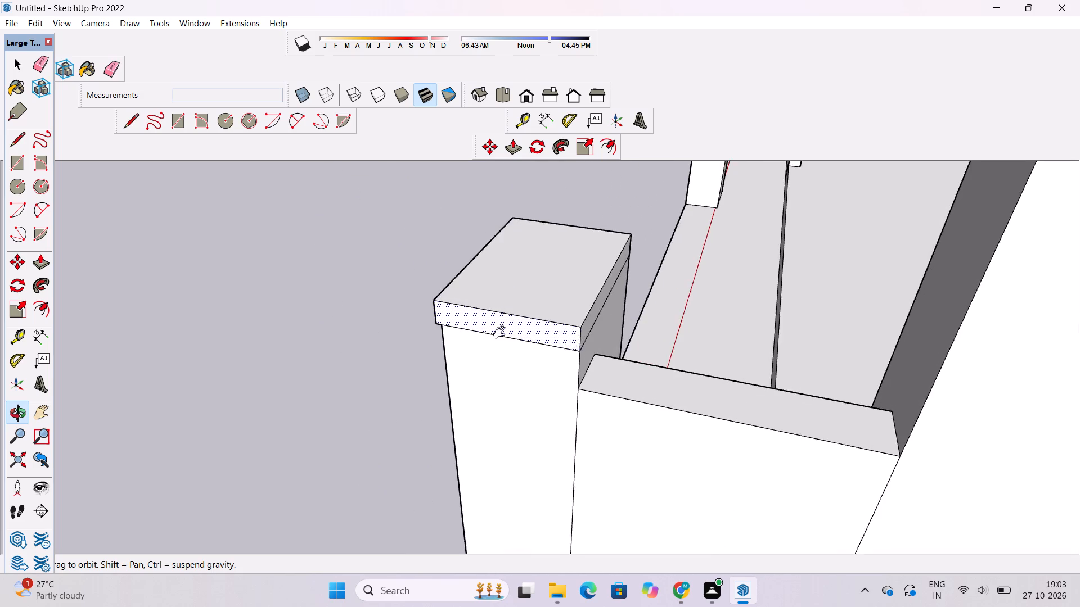
shift+drag(502, 333, 471, 352)
key(p)
scroll(520, 356, up, 4)
scroll(507, 350, down, 6)
scroll(514, 350, up, 3)
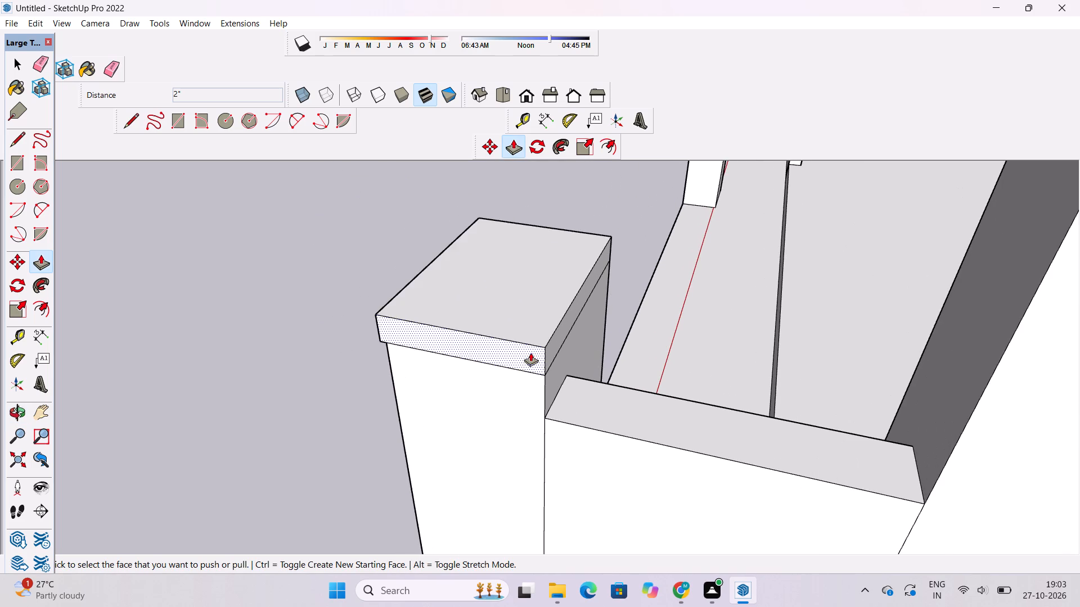
click(550, 349)
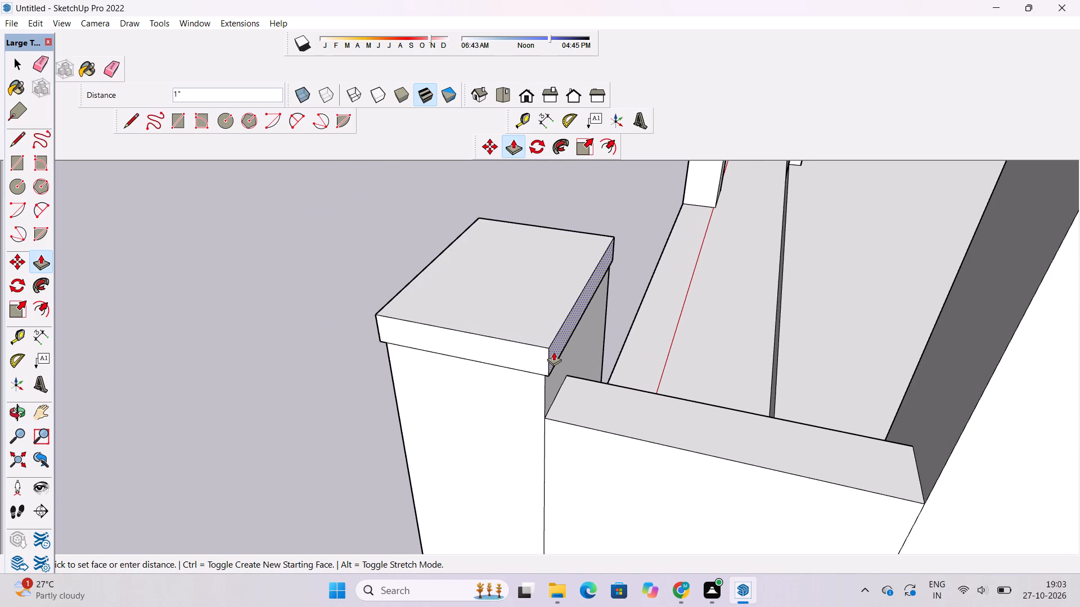
text(2")
key(Return)
Push/Pull the outer side face of the corner post's cap band outward by 2".
key(o)
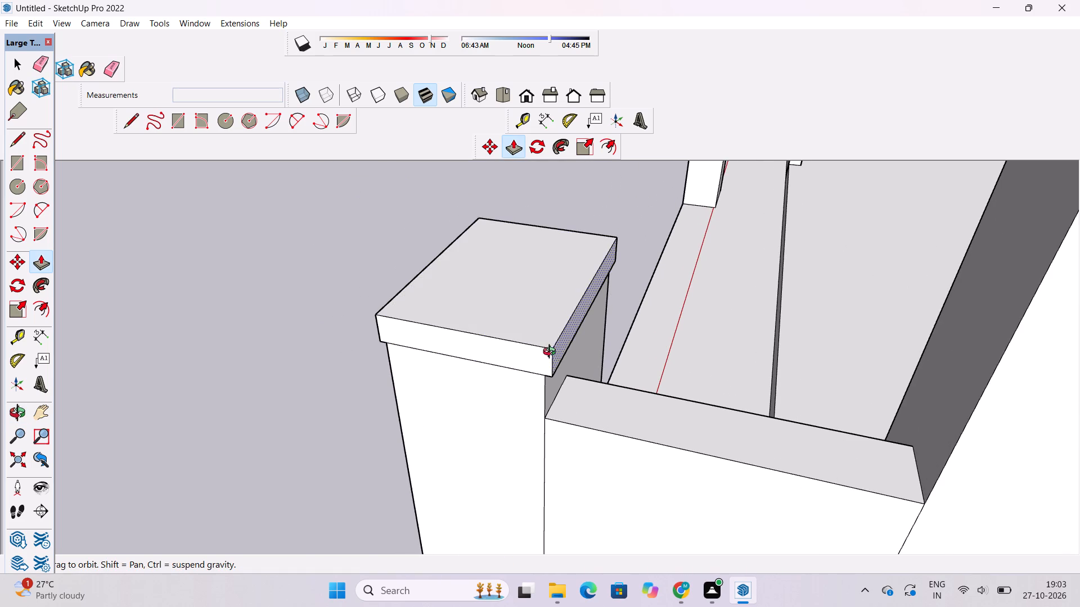
scroll(548, 356, down, 7)
drag(588, 351, 429, 407)
shift+drag(433, 401, 531, 358)
scroll(574, 307, up, 3)
shift+drag(602, 310, 609, 327)
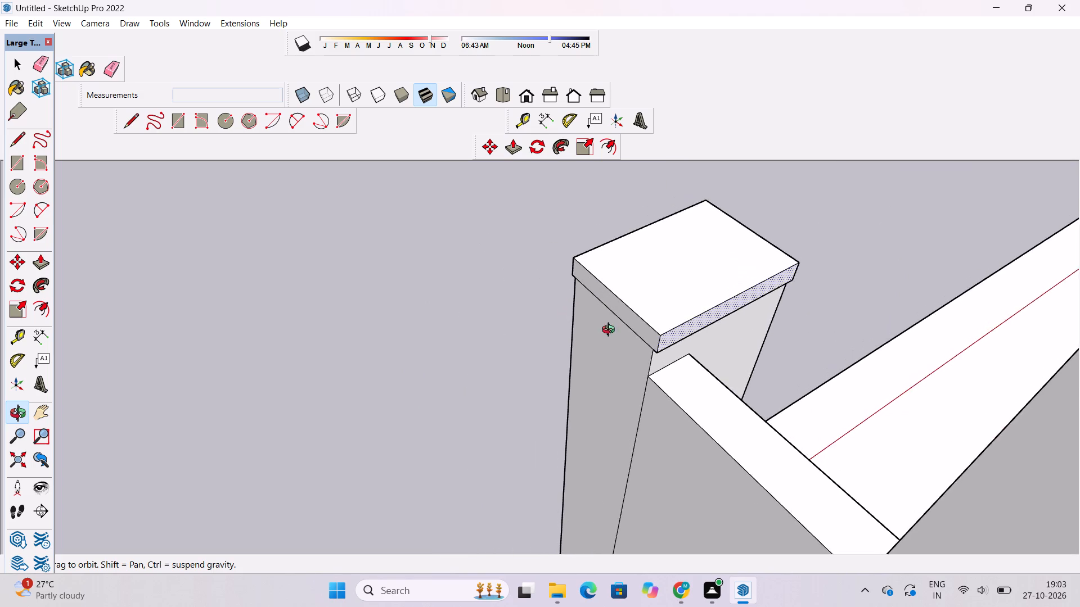
drag(611, 331, 590, 302)
drag(600, 306, 592, 314)
drag(592, 314, 577, 318)
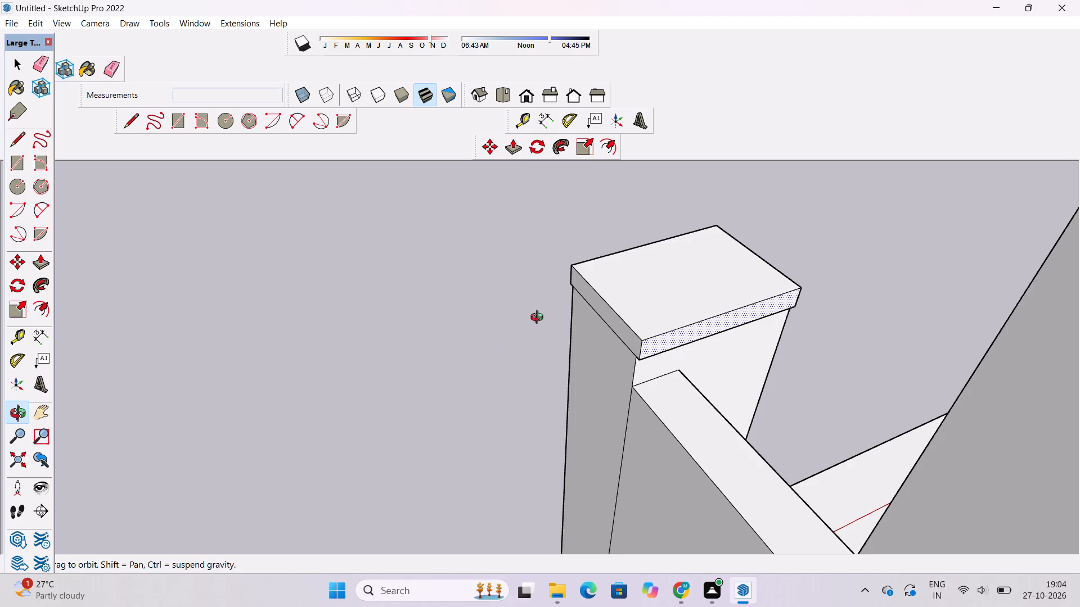
shift+drag(550, 357, 542, 323)
key(p)
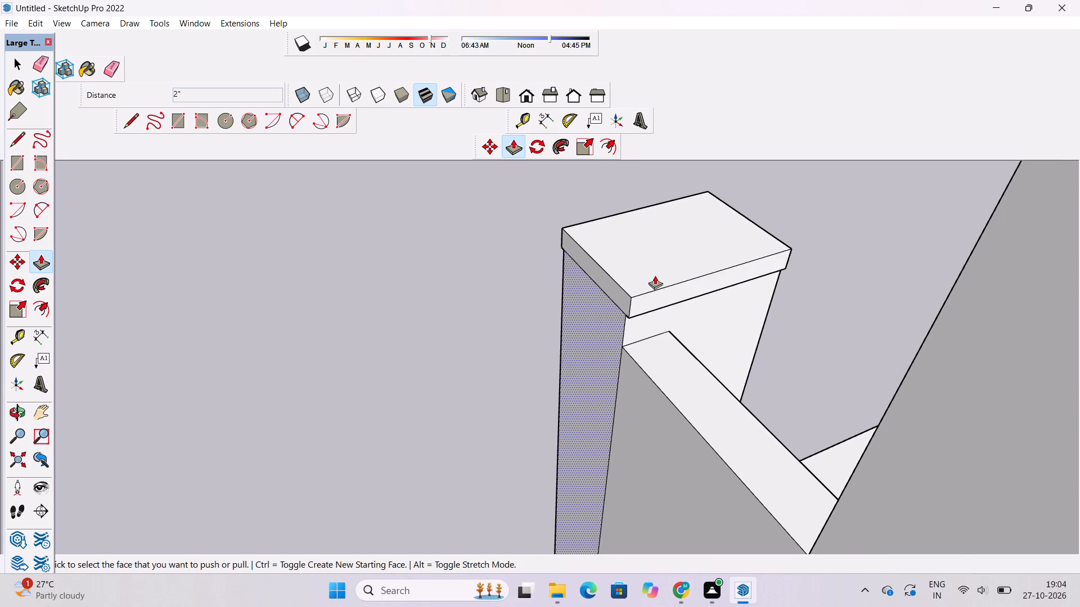
scroll(602, 312, up, 2)
click(616, 296)
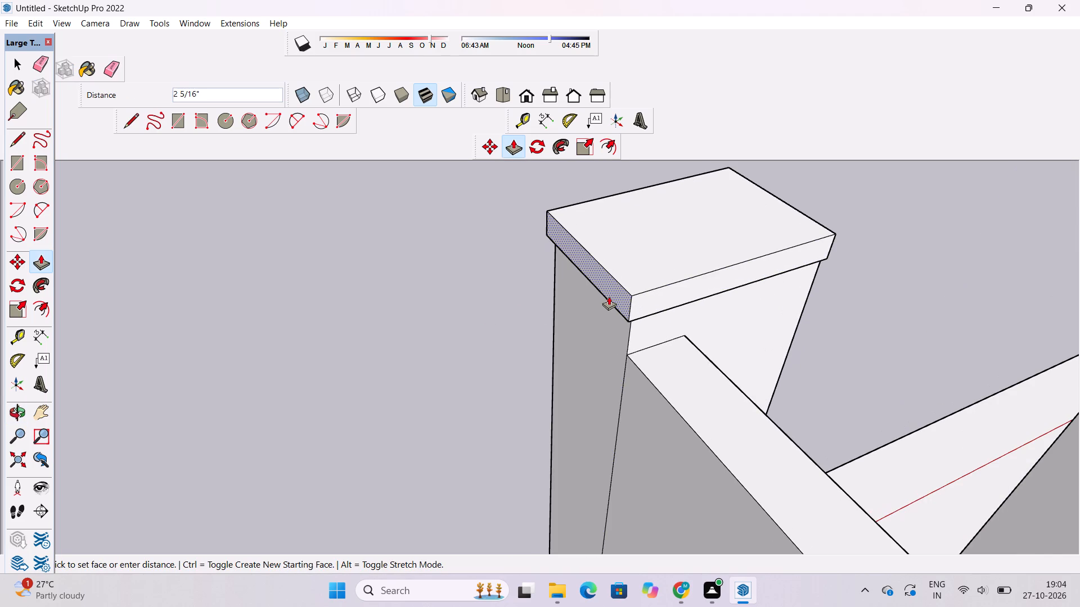
key(2)
key(shift+quotedbl)
key(Return)
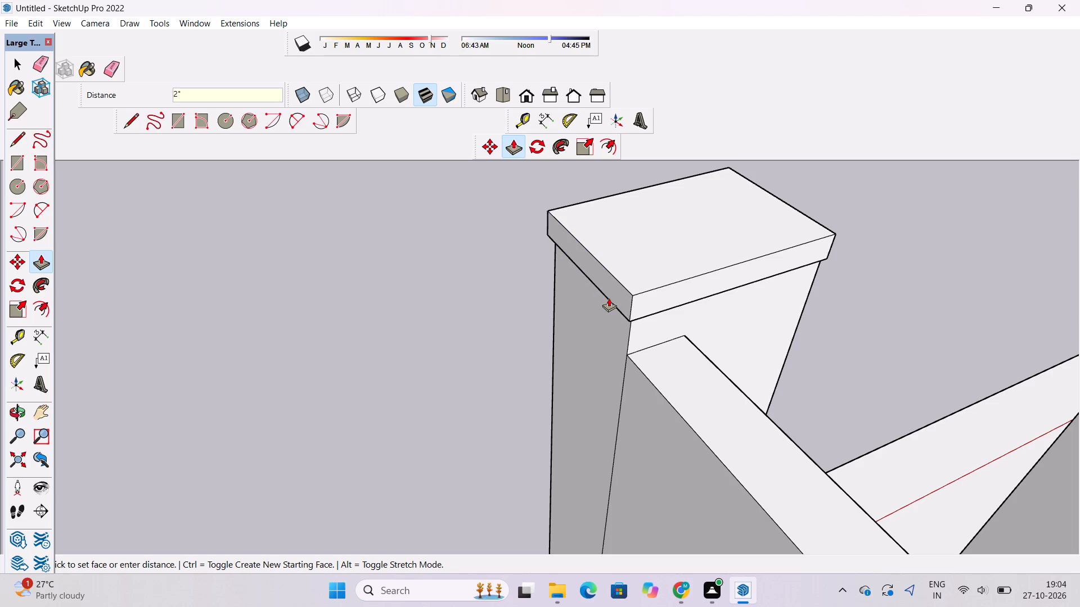
Push/Pull the opening-side face of the corner post's cap band outward by 2".
key(o)
scroll(608, 298, down, 3)
drag(452, 293, 793, 318)
scroll(665, 283, down, 2)
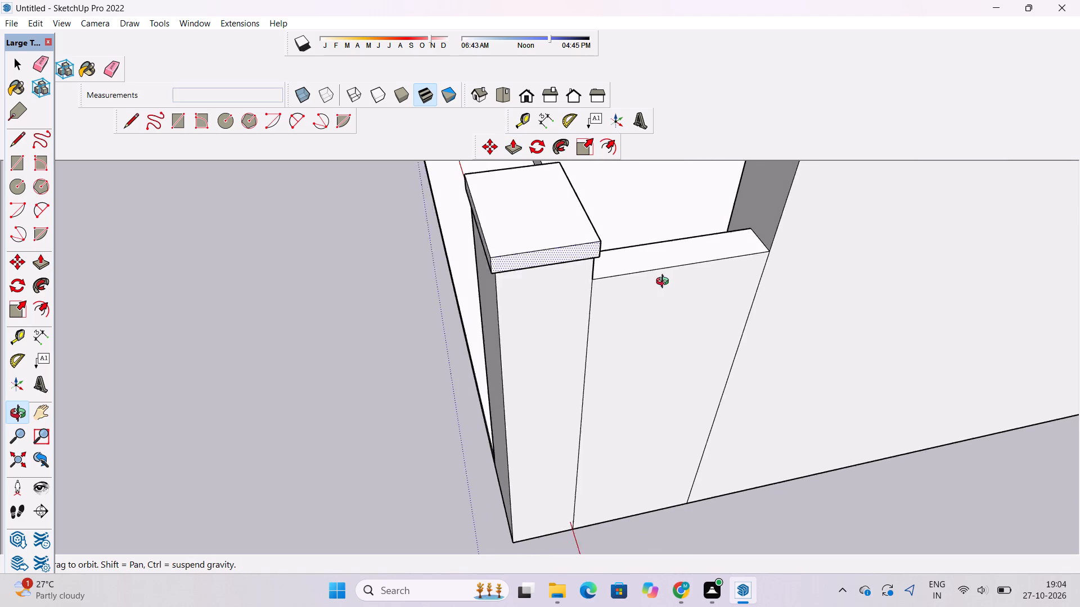
scroll(665, 283, down, 2)
shift+drag(492, 316, 739, 326)
scroll(514, 296, up, 3)
shift+drag(508, 287, 541, 360)
drag(541, 360, 684, 355)
scroll(597, 320, up, 3)
shift+drag(590, 289, 587, 304)
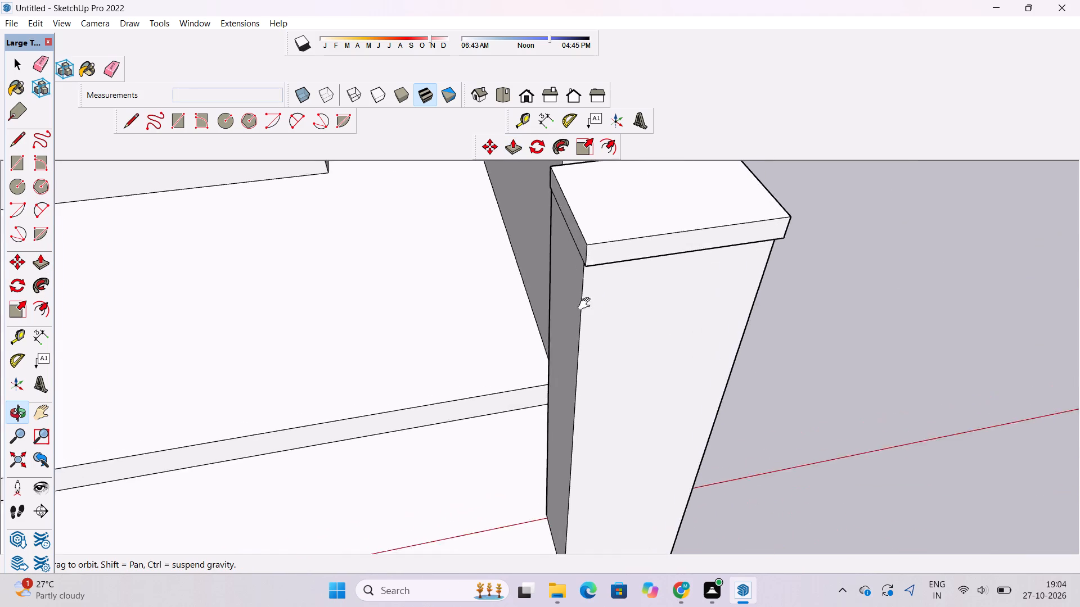
shift+drag(587, 304, 581, 330)
drag(581, 330, 654, 314)
scroll(579, 274, up, 4)
shift+drag(581, 271, 572, 293)
scroll(534, 298, down, 3)
scroll(557, 297, up, 2)
key(p)
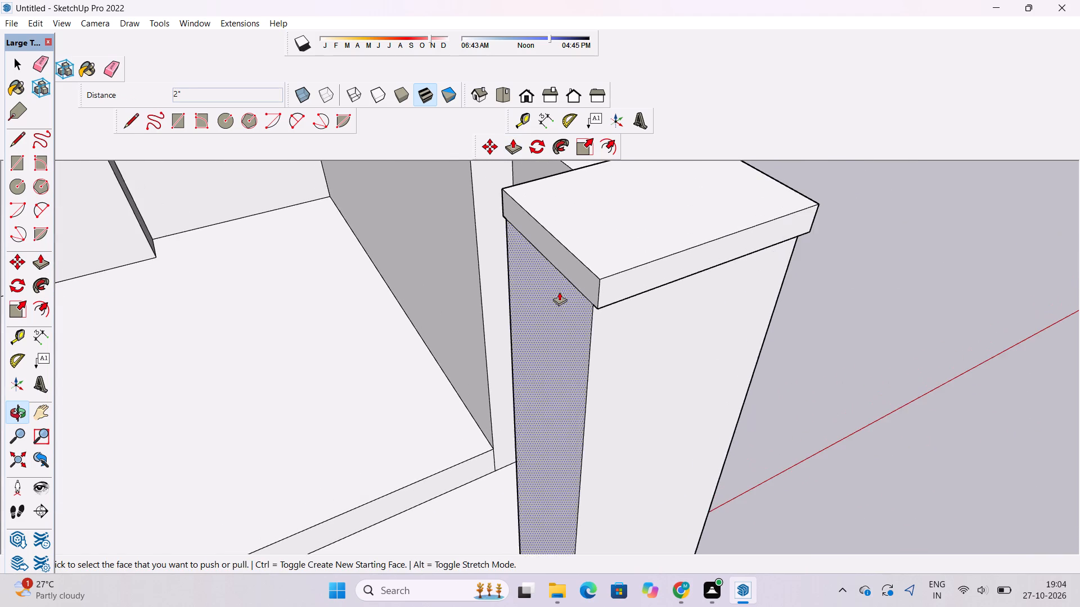
scroll(562, 274, up, 3)
click(565, 270)
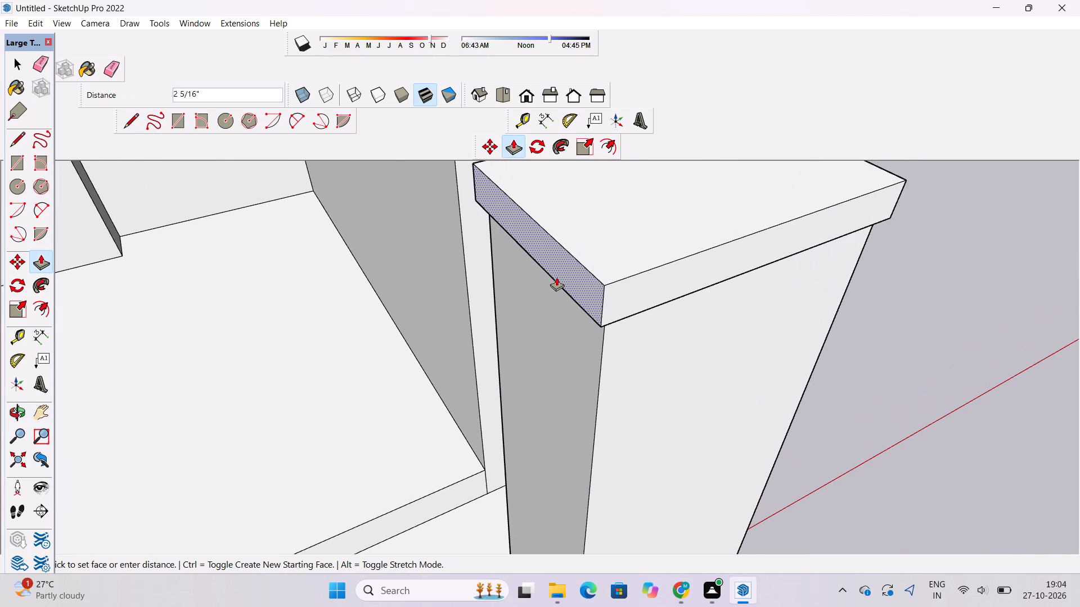
text(2")
key(Return)
On the post at the end of the panelled wall, Push/Pull the cap band's opening-side face outward by 2".
key(o)
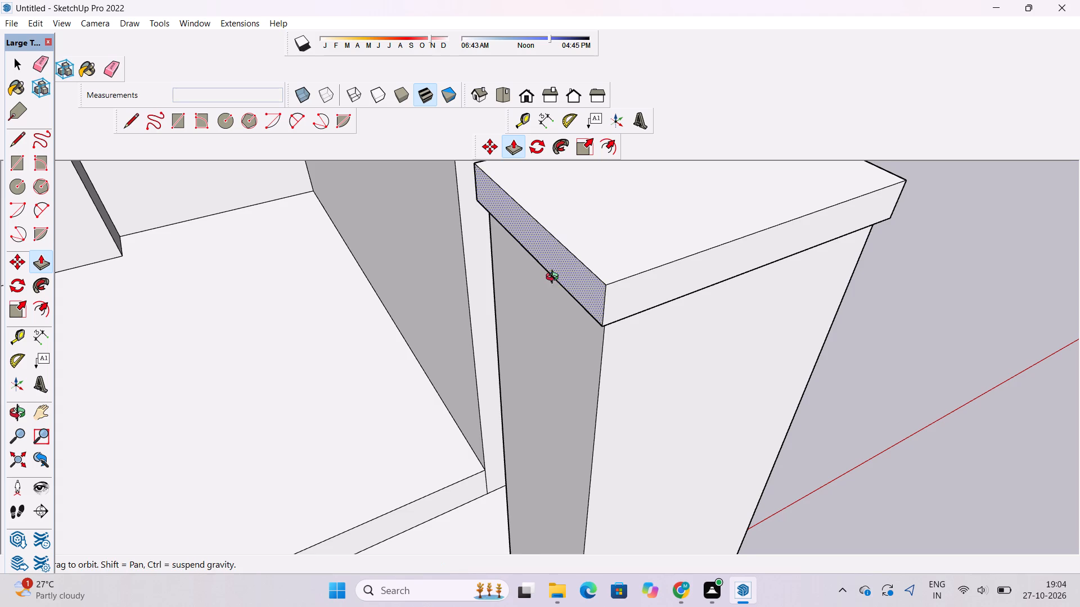
scroll(589, 262, down, 12)
drag(663, 359, 578, 380)
drag(564, 384, 596, 341)
key(space)
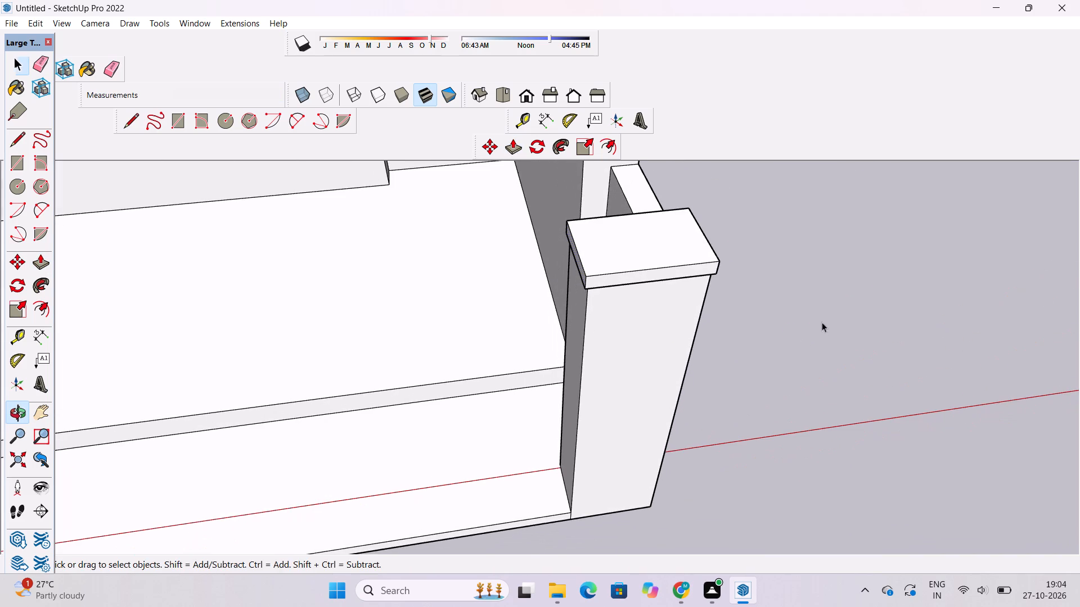
click(840, 312)
key(o)
scroll(608, 328, down, 4)
shift+drag(512, 355, 772, 359)
scroll(743, 346, down, 5)
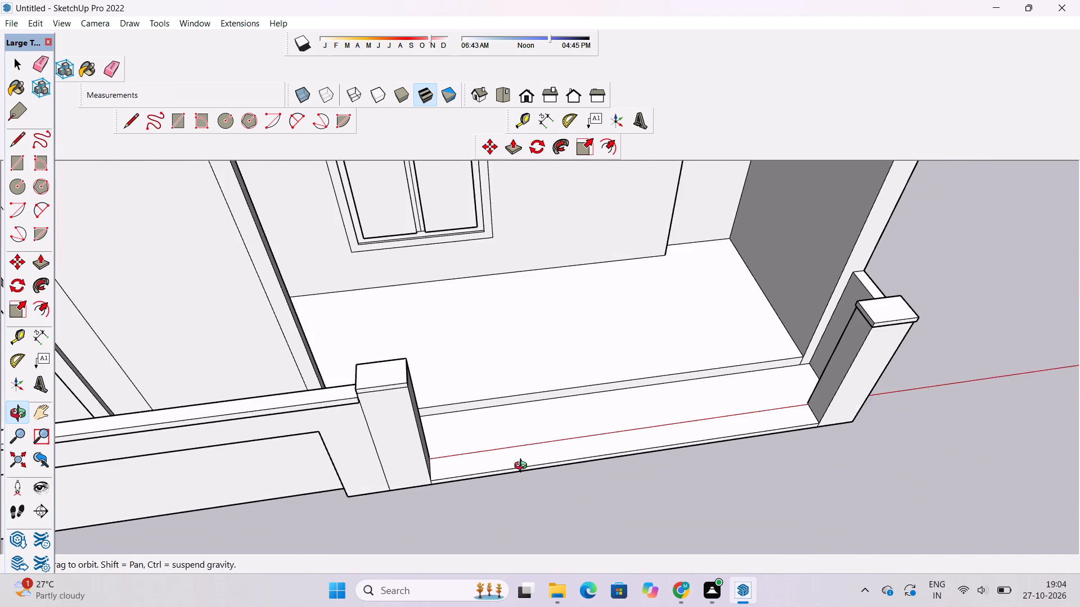
drag(523, 467, 520, 419)
scroll(391, 387, up, 2)
drag(388, 378, 443, 415)
drag(436, 410, 546, 365)
scroll(534, 366, up, 5)
shift+drag(507, 374, 506, 384)
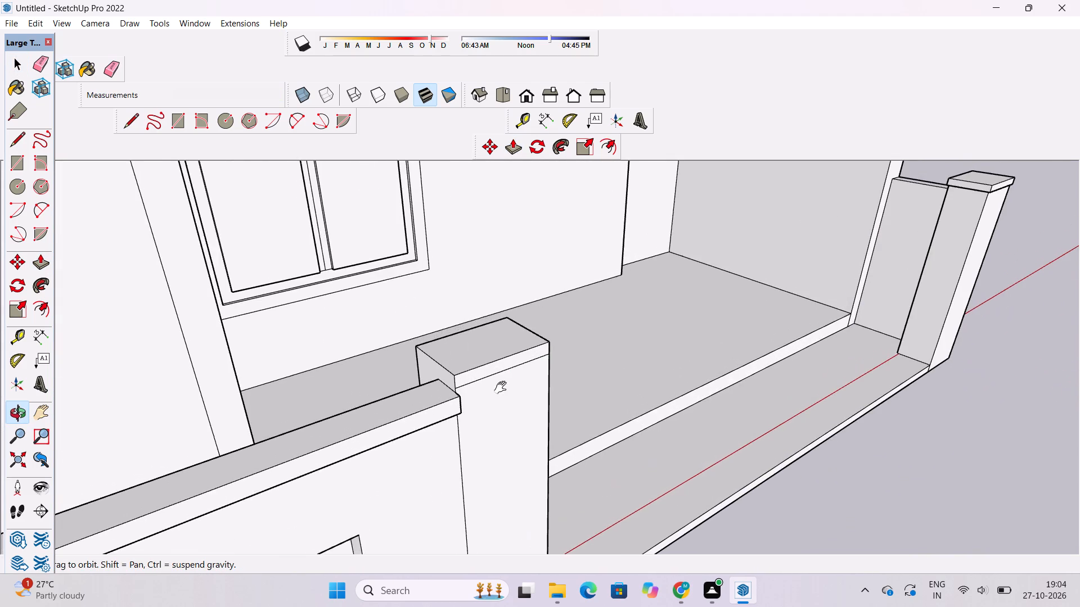
scroll(459, 398, up, 3)
drag(521, 377, 345, 409)
drag(550, 362, 436, 383)
scroll(454, 379, up, 3)
shift+drag(467, 380, 471, 394)
drag(471, 394, 444, 383)
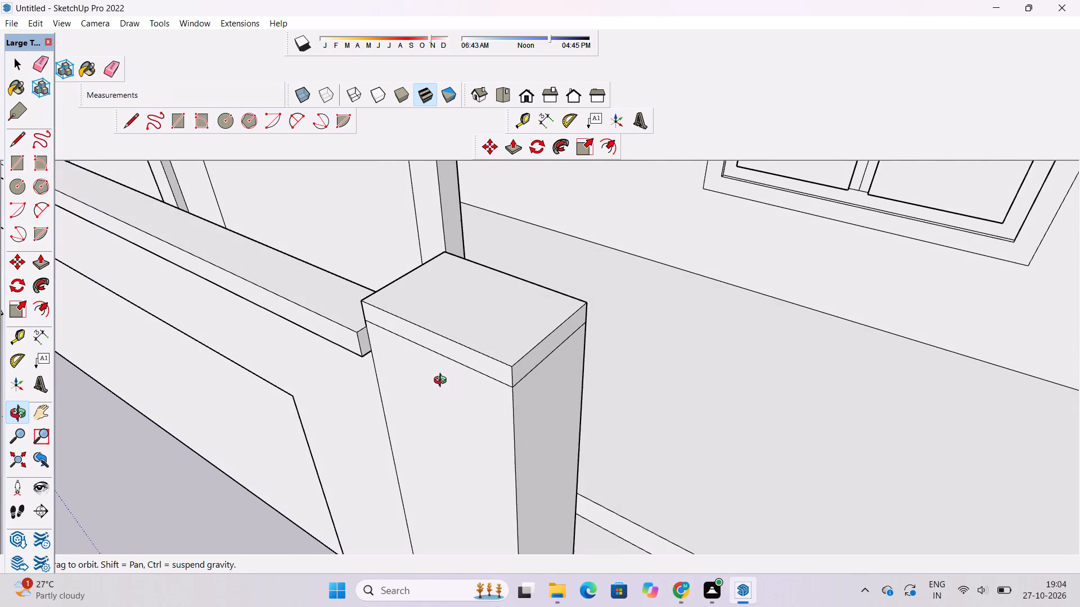
key(p)
scroll(517, 354, up, 4)
click(517, 364)
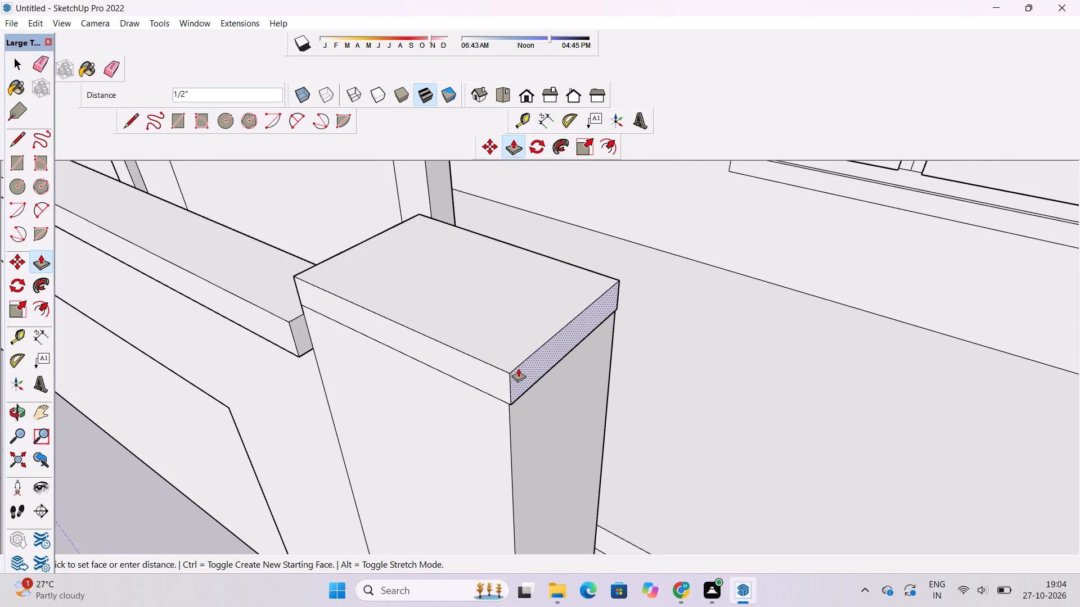
text(2")
key(Return)
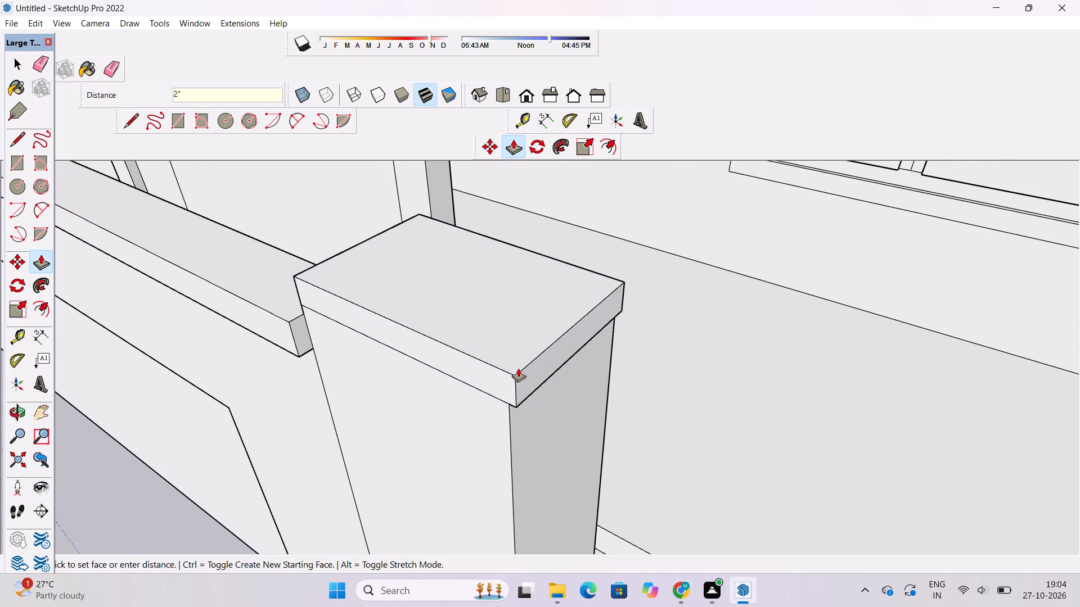
Push/Pull the front face of the cap band outward by 2" on the panelled wall's post.
key(o)
scroll(490, 310, down, 3)
drag(629, 350, 468, 400)
shift+drag(405, 405, 521, 419)
scroll(490, 420, down, 3)
drag(395, 461, 441, 377)
scroll(456, 364, up, 2)
shift+drag(460, 356, 534, 418)
shift+drag(534, 418, 501, 396)
drag(514, 339, 518, 352)
scroll(518, 352, up, 2)
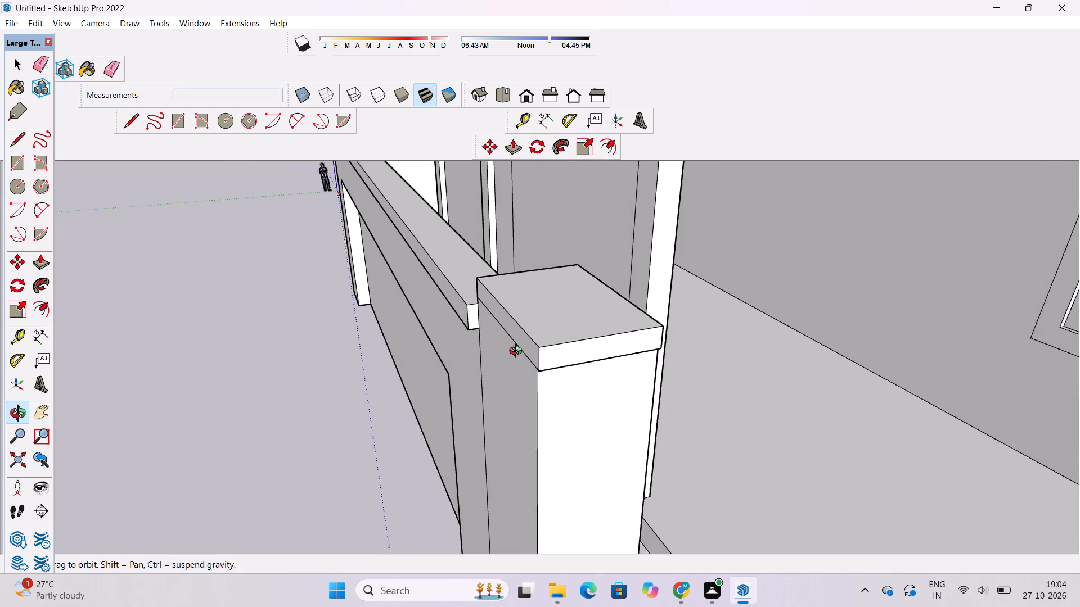
scroll(518, 352, up, 7)
key(p)
click(556, 337)
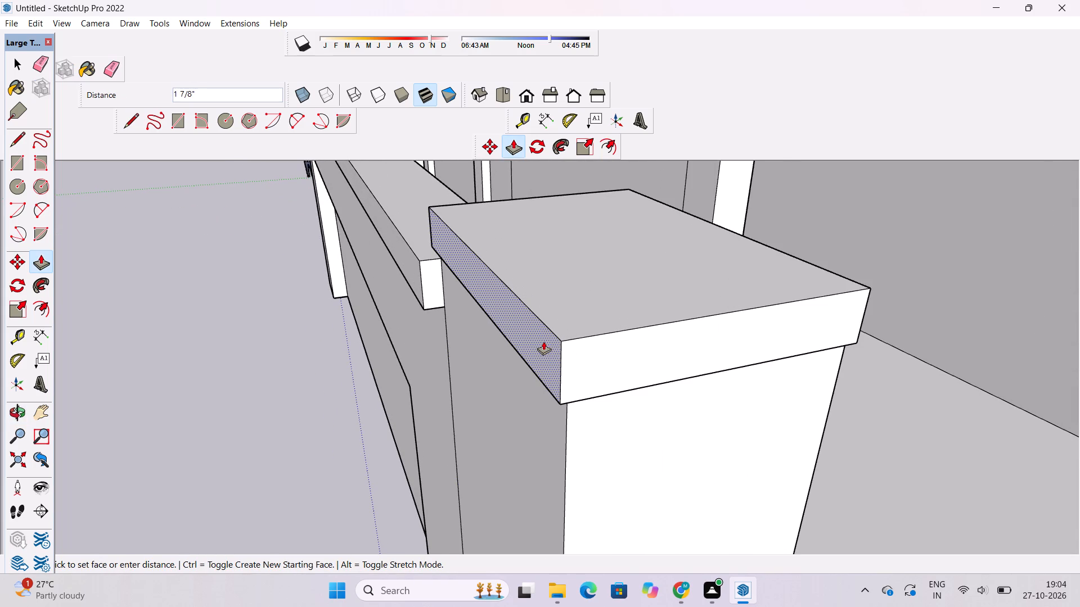
text(2")
key(Return)
Draw a line across the wall-side face of the panelled wall's end post, level with the cap band's underside.
key(o)
scroll(784, 429, down, 3)
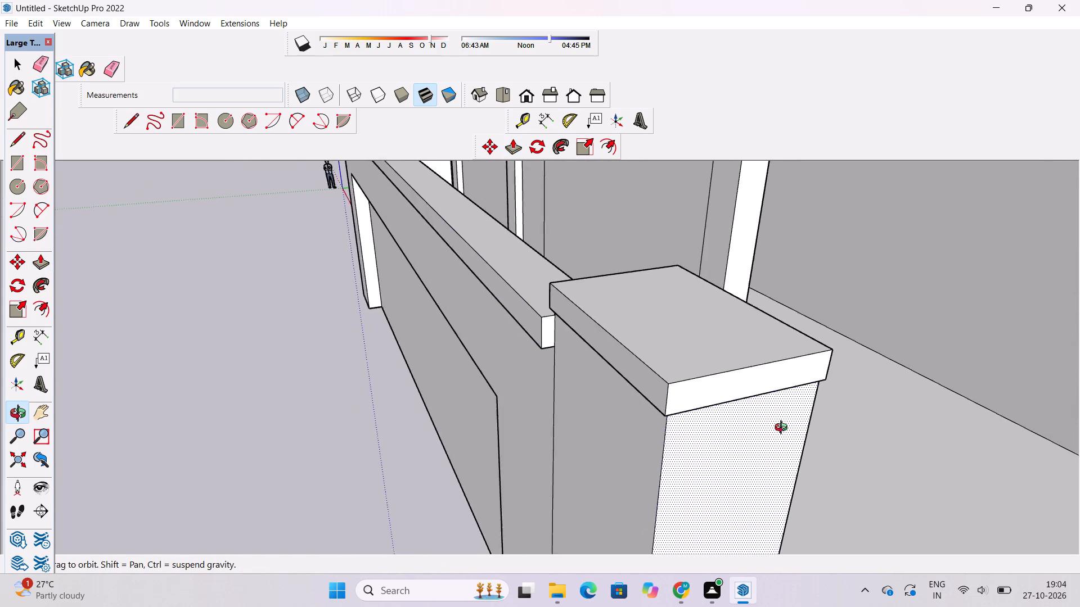
scroll(784, 429, down, 9)
drag(555, 441, 789, 423)
scroll(699, 334, up, 1)
drag(699, 334, 664, 370)
drag(663, 370, 811, 368)
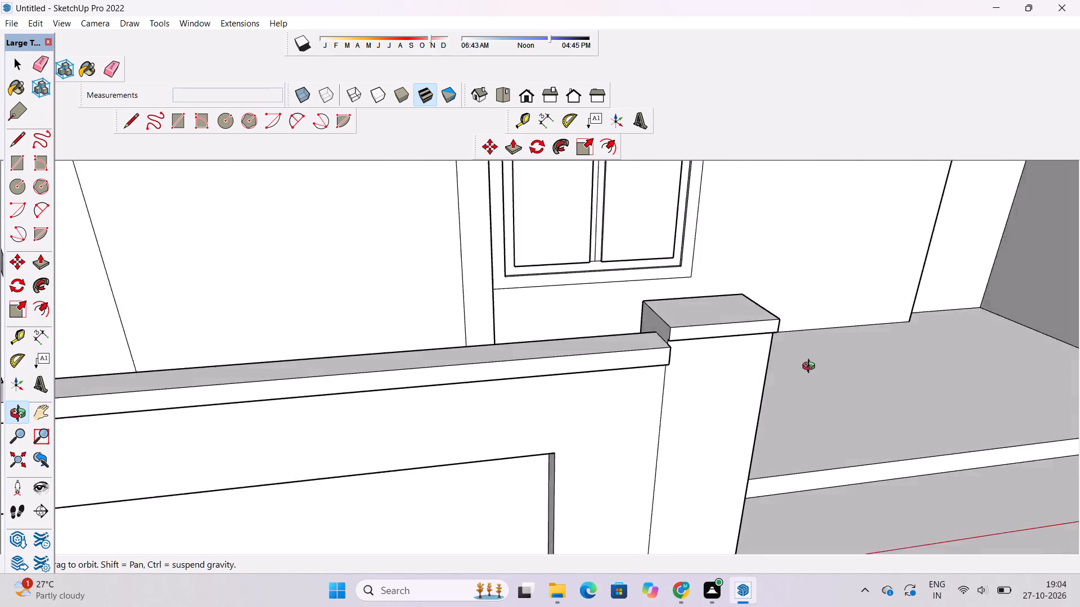
drag(811, 368, 812, 366)
scroll(705, 348, up, 5)
shift+drag(701, 348, 717, 396)
scroll(629, 384, up, 4)
shift+drag(651, 368, 624, 402)
drag(628, 402, 703, 398)
drag(663, 375, 659, 398)
drag(659, 398, 676, 393)
key(l)
scroll(677, 389, up, 4)
click(676, 392)
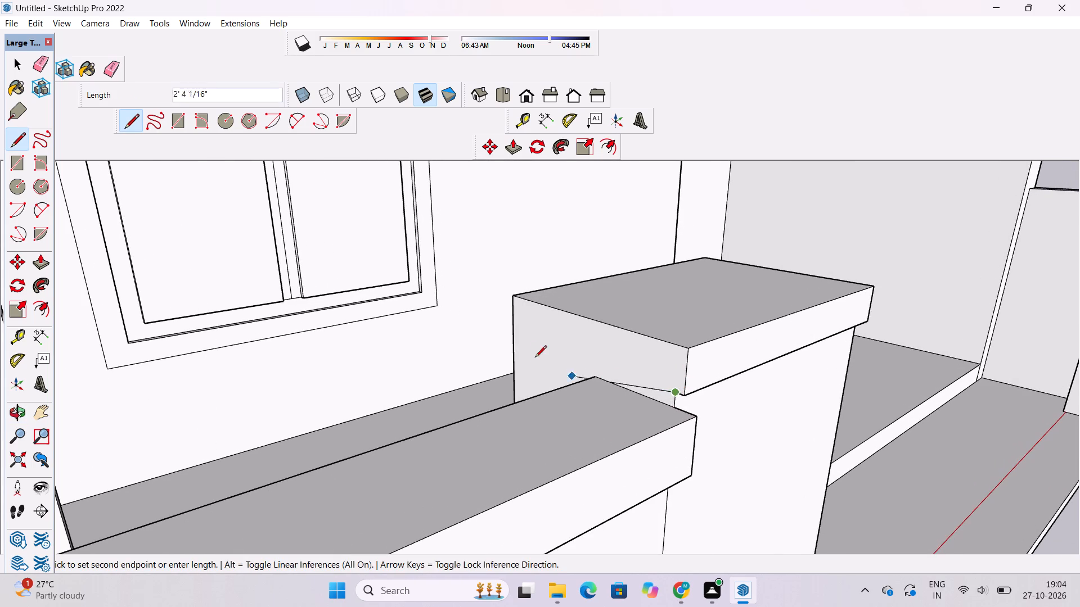
click(512, 332)
key(space)
Draw a line across the house-side face of the same post, joining the cap band's lower edges on both adjoining sides.
key(o)
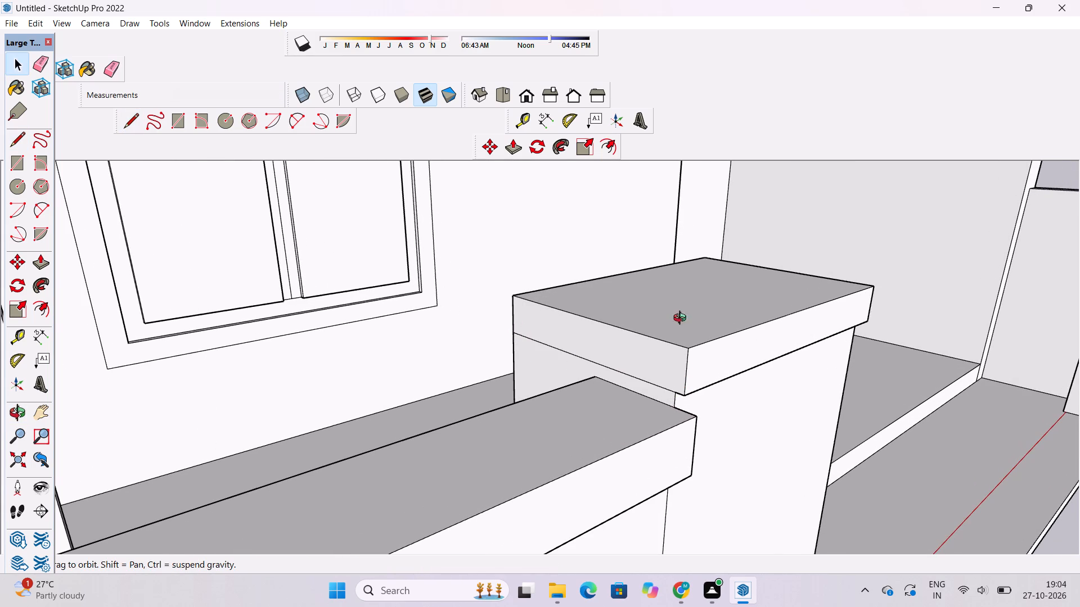
drag(682, 319, 425, 374)
scroll(426, 373, down, 7)
drag(492, 422, 890, 382)
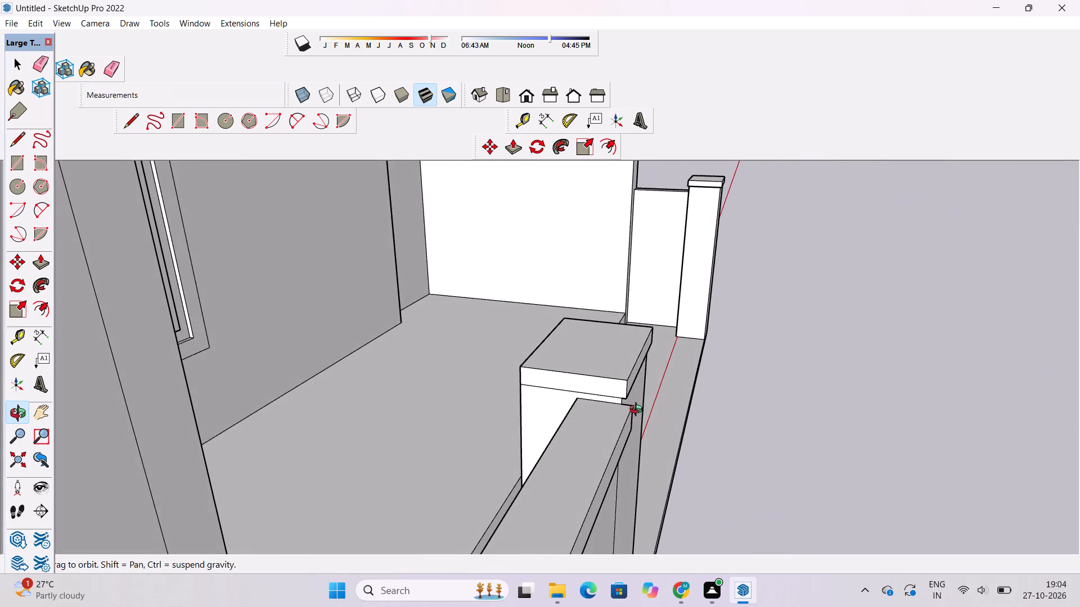
drag(570, 442, 705, 444)
scroll(584, 427, up, 3)
shift+drag(544, 411, 543, 462)
drag(542, 462, 578, 456)
scroll(551, 432, up, 3)
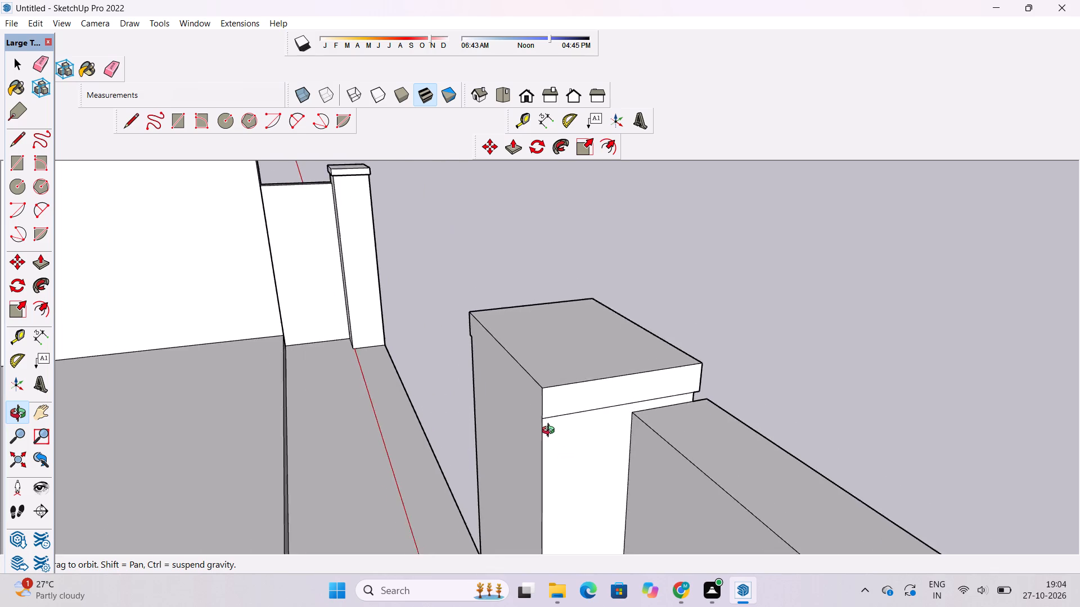
scroll(551, 432, up, 1)
shift+drag(544, 431, 546, 454)
drag(546, 454, 612, 442)
scroll(578, 426, up, 4)
shift+drag(578, 425, 577, 440)
drag(577, 440, 592, 426)
key(l)
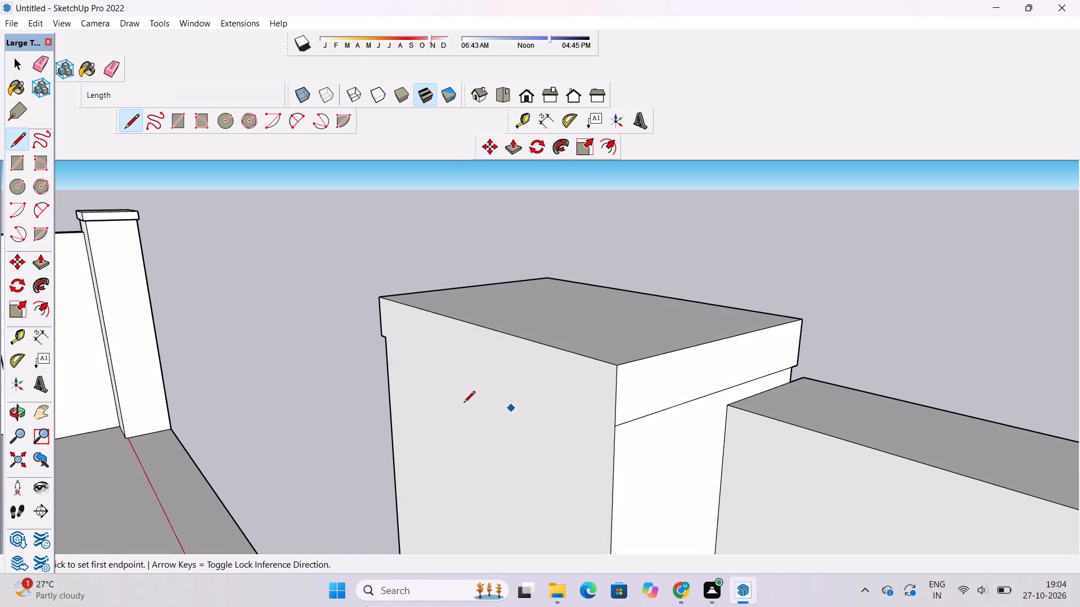
scroll(382, 338, up, 8)
scroll(407, 329, down, 6)
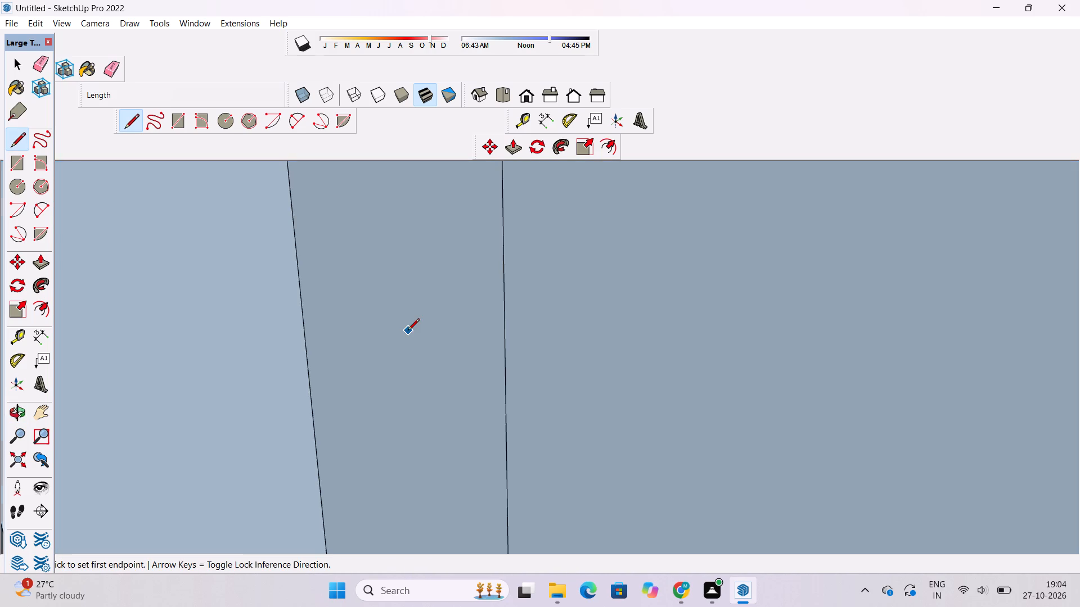
scroll(394, 334, down, 2)
click(520, 97)
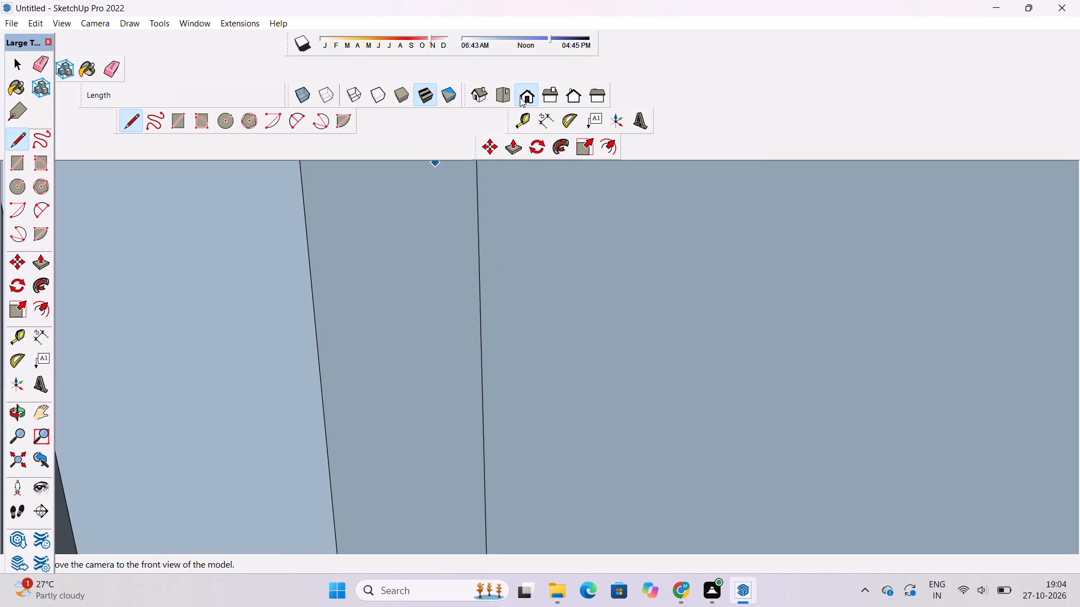
scroll(567, 281, down, 9)
key(o)
drag(632, 320, 529, 429)
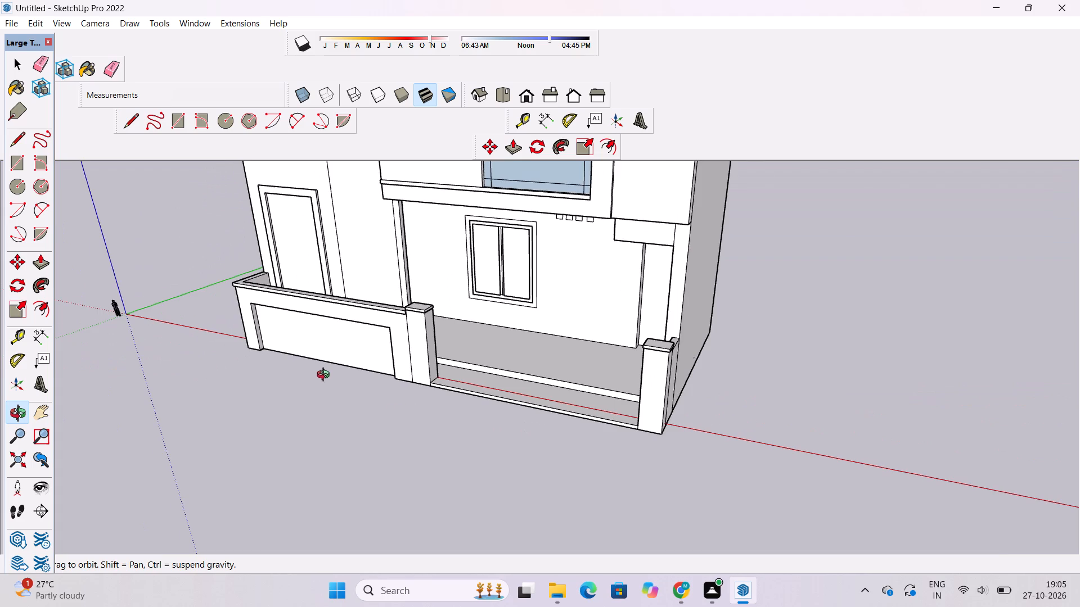
scroll(324, 375, up, 3)
shift+drag(326, 371, 369, 432)
scroll(500, 348, up, 5)
drag(616, 339, 447, 379)
scroll(368, 372, up, 4)
drag(369, 372, 406, 389)
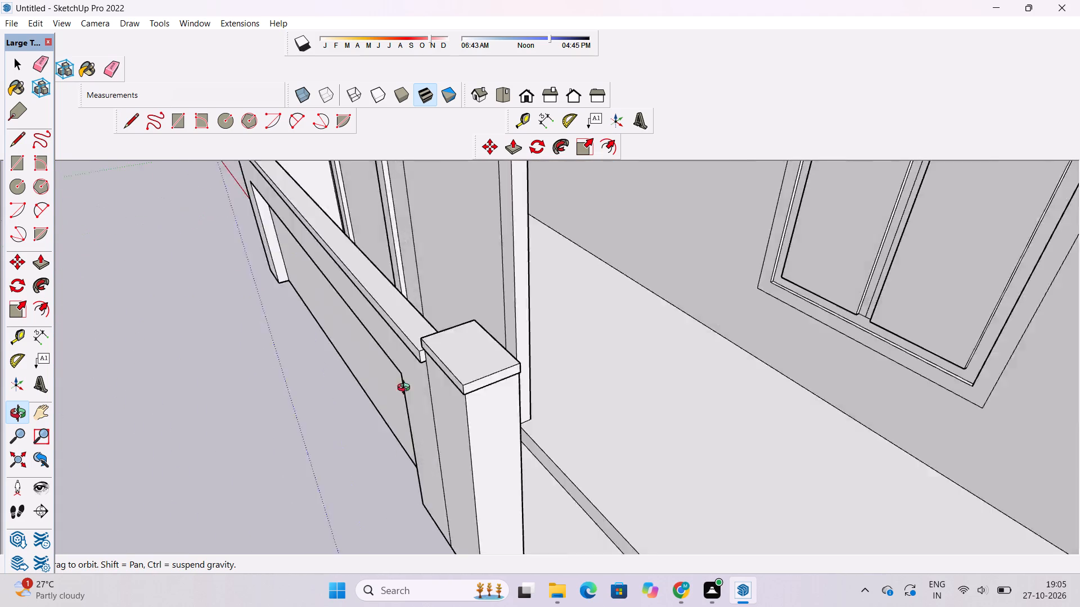
drag(406, 389, 650, 434)
drag(533, 368, 472, 392)
drag(469, 398, 734, 405)
scroll(656, 324, up, 5)
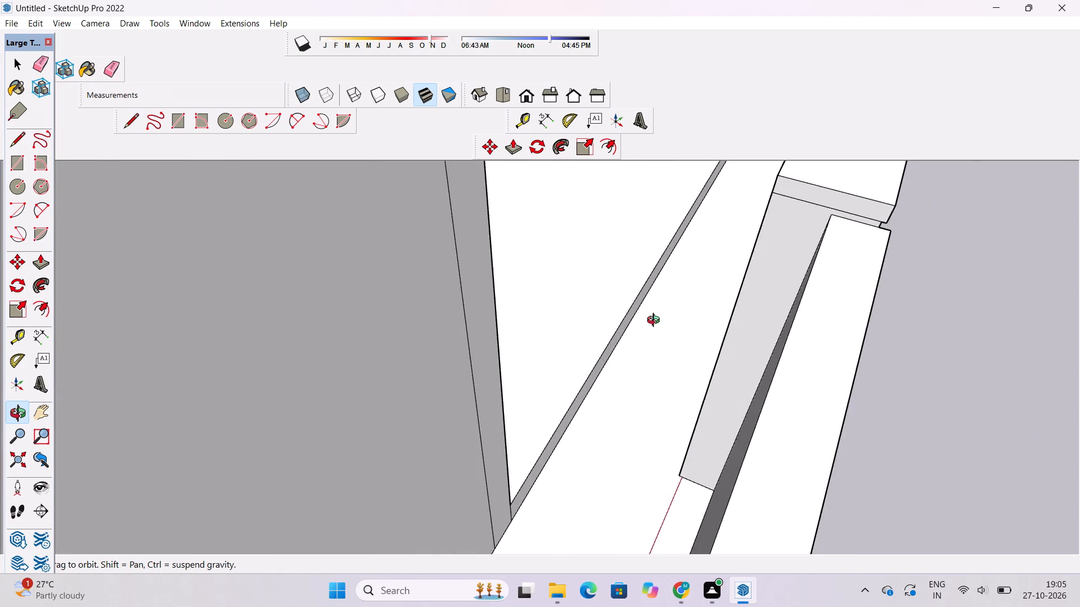
shift+drag(652, 318, 478, 532)
drag(474, 532, 623, 513)
scroll(625, 505, up, 3)
shift+drag(625, 505, 535, 423)
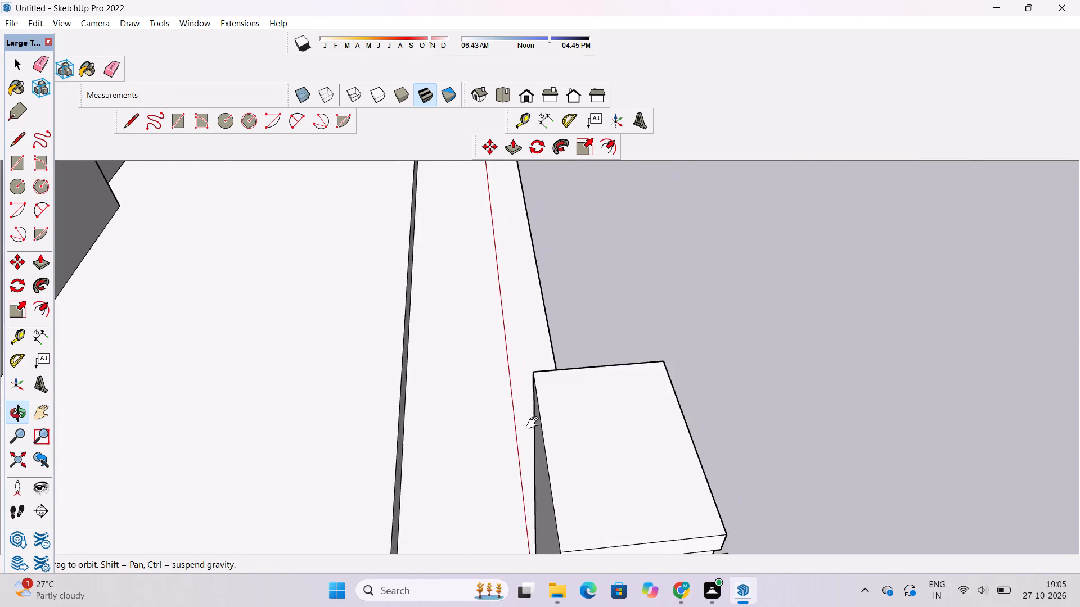
drag(535, 426, 703, 367)
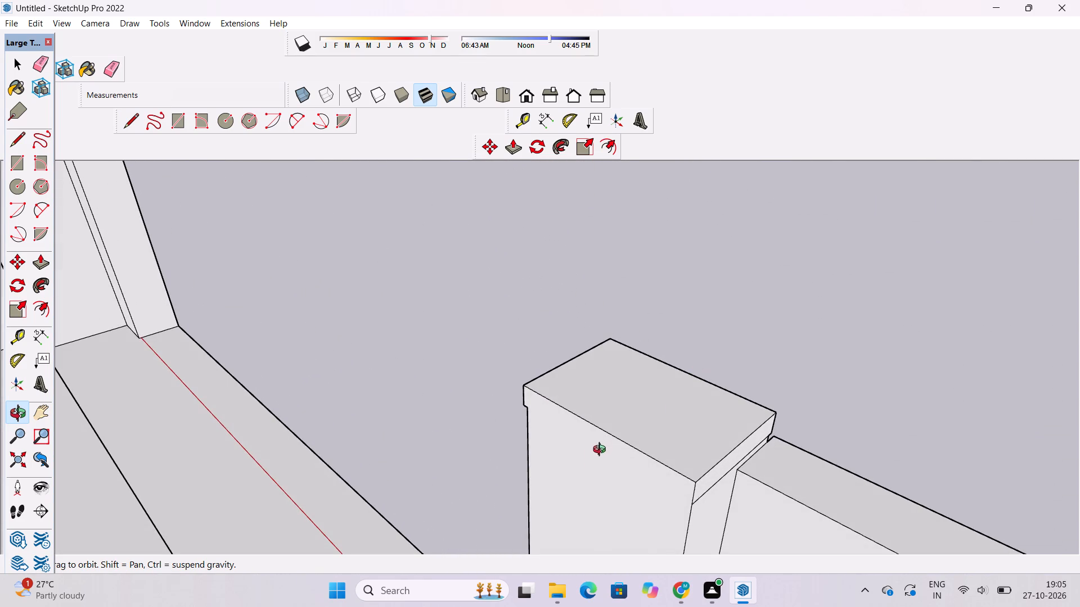
key(l)
scroll(523, 423, up, 3)
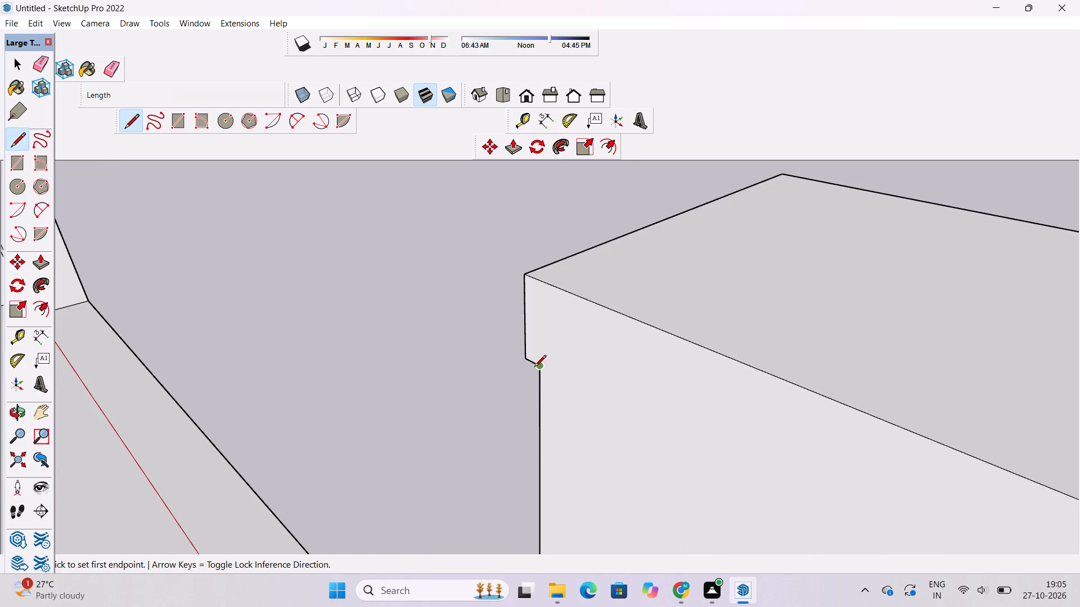
click(538, 368)
scroll(539, 368, down, 11)
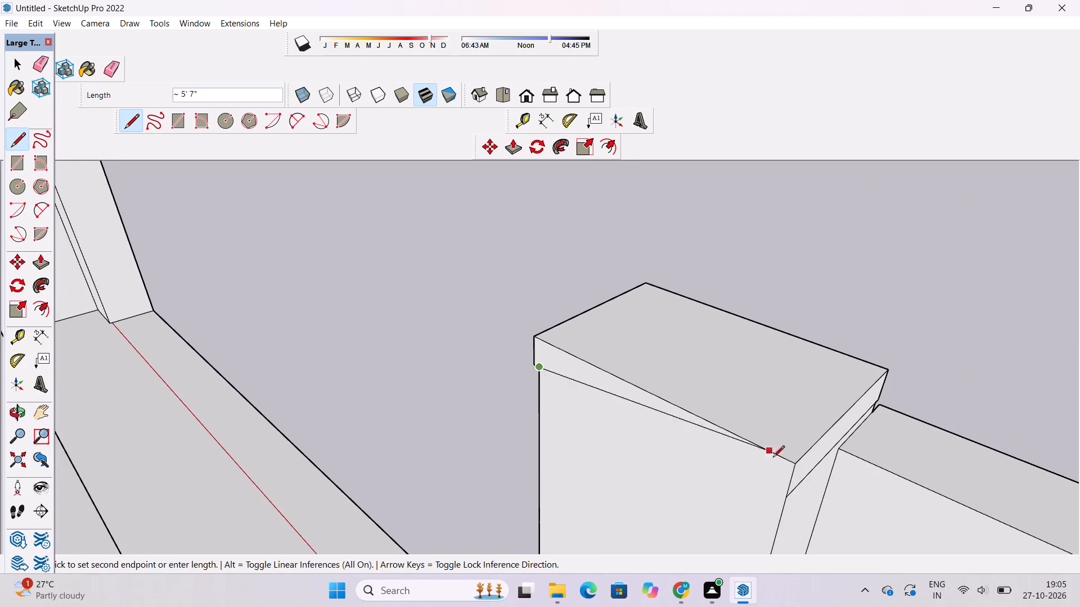
click(784, 497)
Push/Pull the house-side face of that post's cap band outward by 2.5".
scroll(742, 472, down, 3)
key(o)
drag(785, 465, 655, 489)
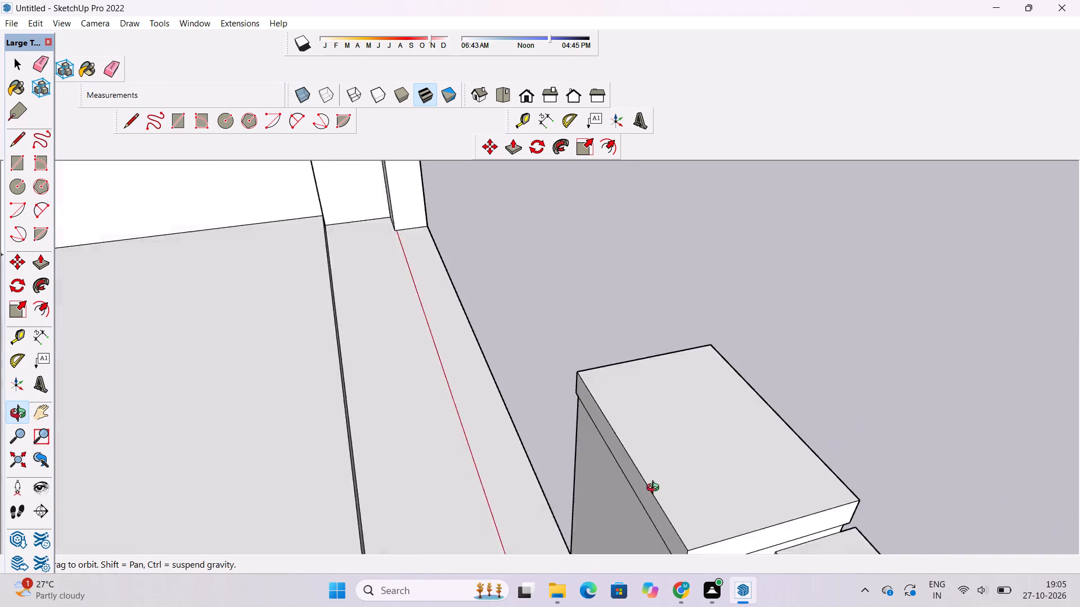
drag(655, 489, 640, 489)
scroll(606, 471, down, 5)
shift+drag(629, 500, 625, 414)
drag(785, 405, 721, 432)
scroll(596, 458, down, 6)
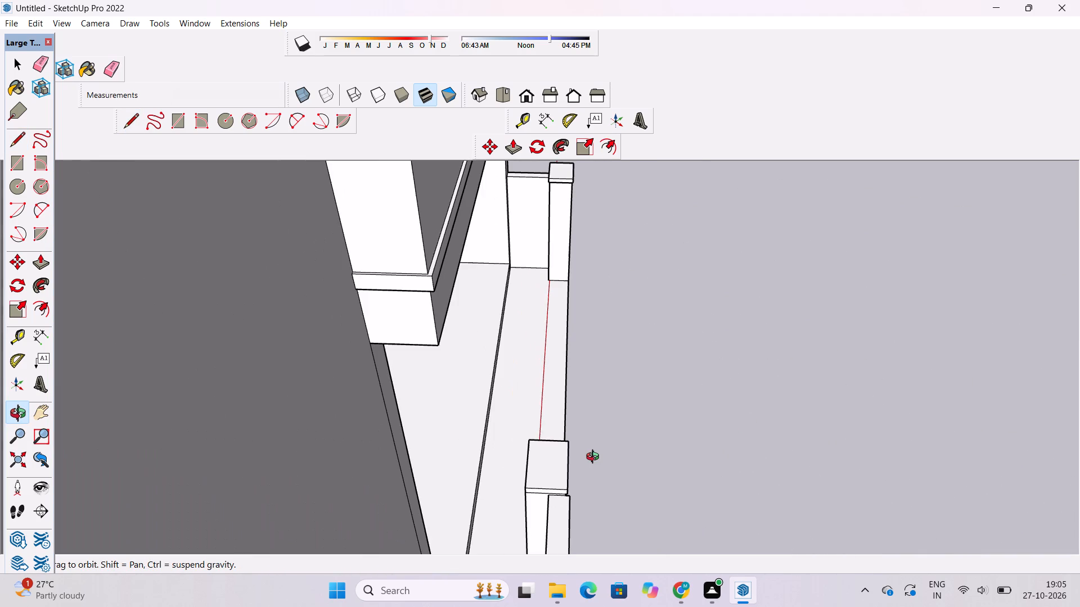
shift+drag(544, 501, 595, 397)
scroll(607, 382, up, 5)
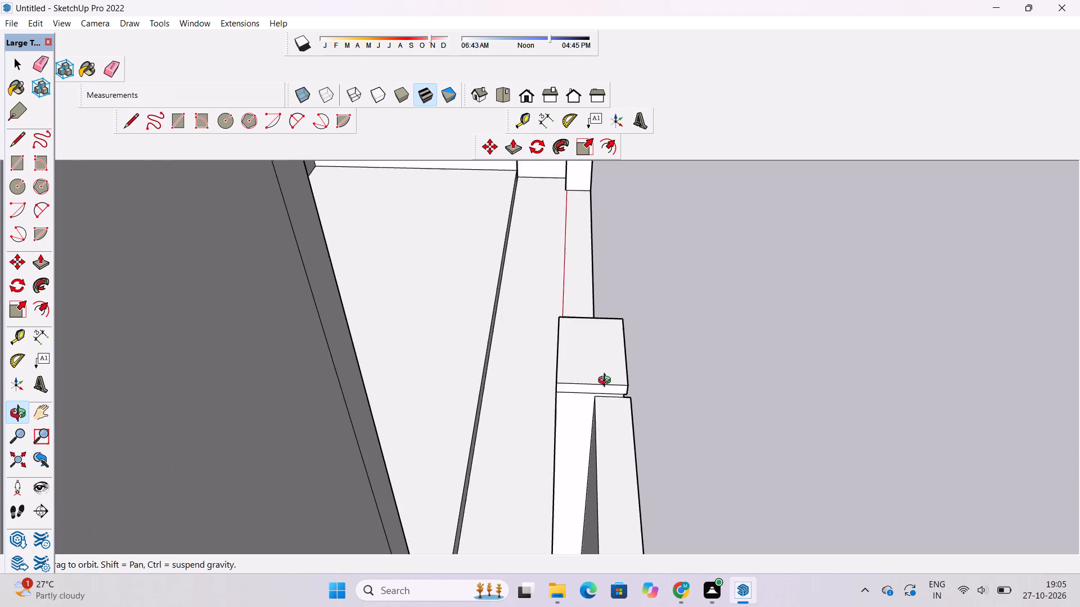
drag(623, 396, 579, 410)
drag(551, 420, 577, 370)
drag(588, 368, 560, 375)
scroll(583, 345, up, 4)
drag(592, 351, 613, 384)
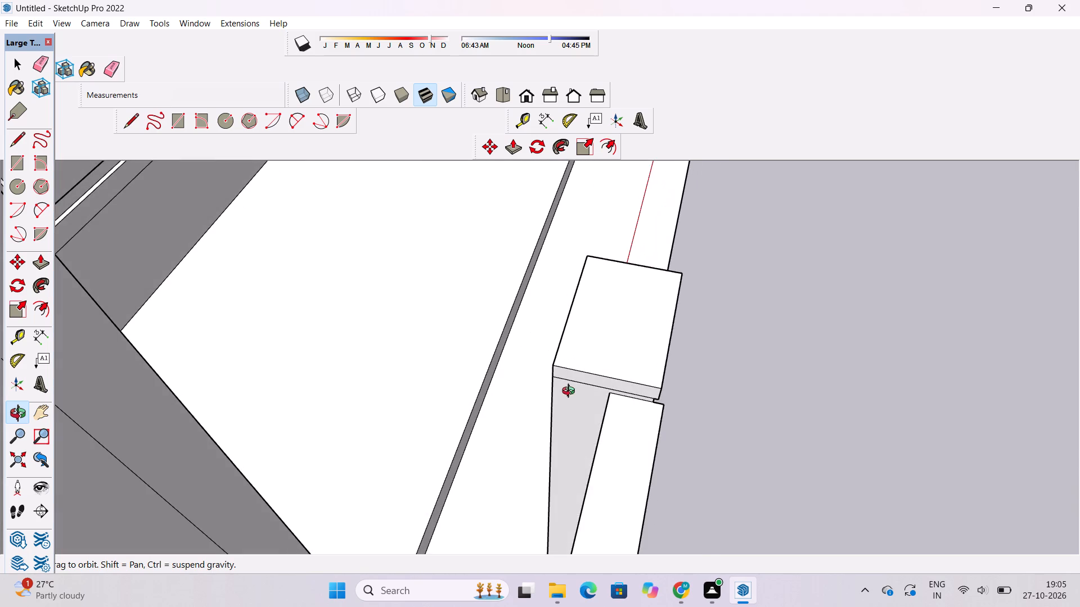
scroll(556, 386, up, 4)
shift+drag(553, 384, 549, 414)
drag(550, 416, 611, 419)
scroll(564, 397, up, 4)
shift+drag(561, 396, 567, 419)
drag(567, 419, 628, 394)
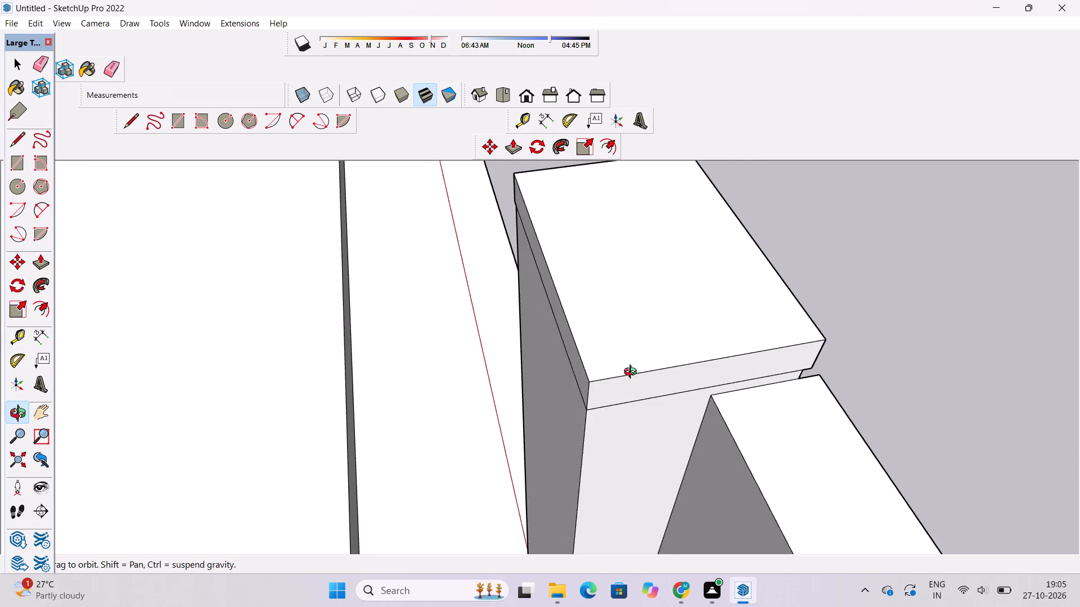
scroll(603, 382, up, 3)
shift+drag(601, 386, 604, 406)
drag(589, 413, 603, 387)
scroll(603, 381, down, 3)
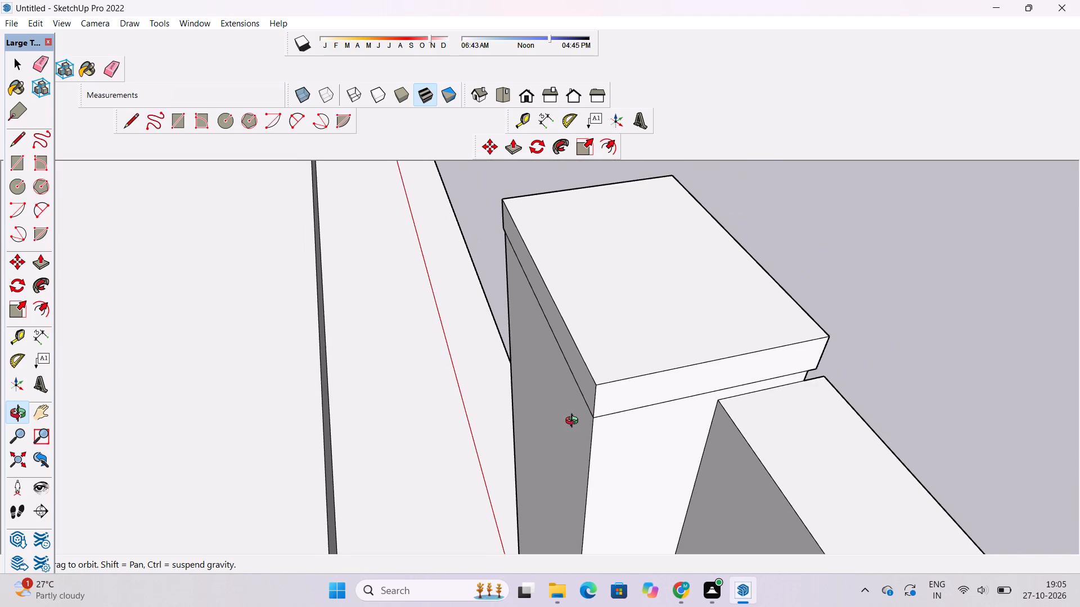
drag(574, 422, 574, 413)
key(p)
scroll(574, 407, up, 4)
click(588, 368)
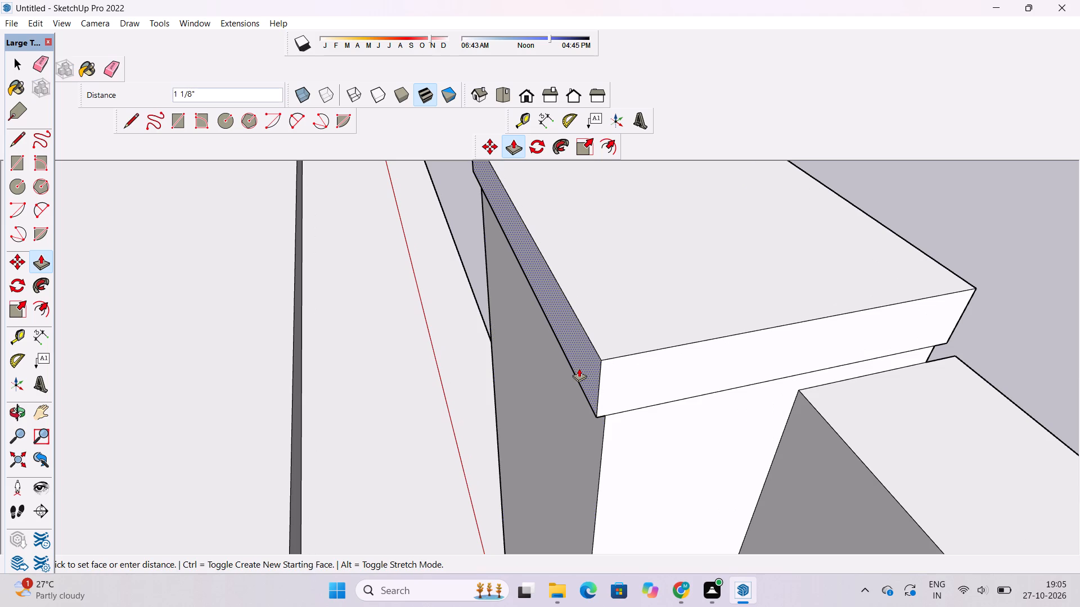
text(2"')
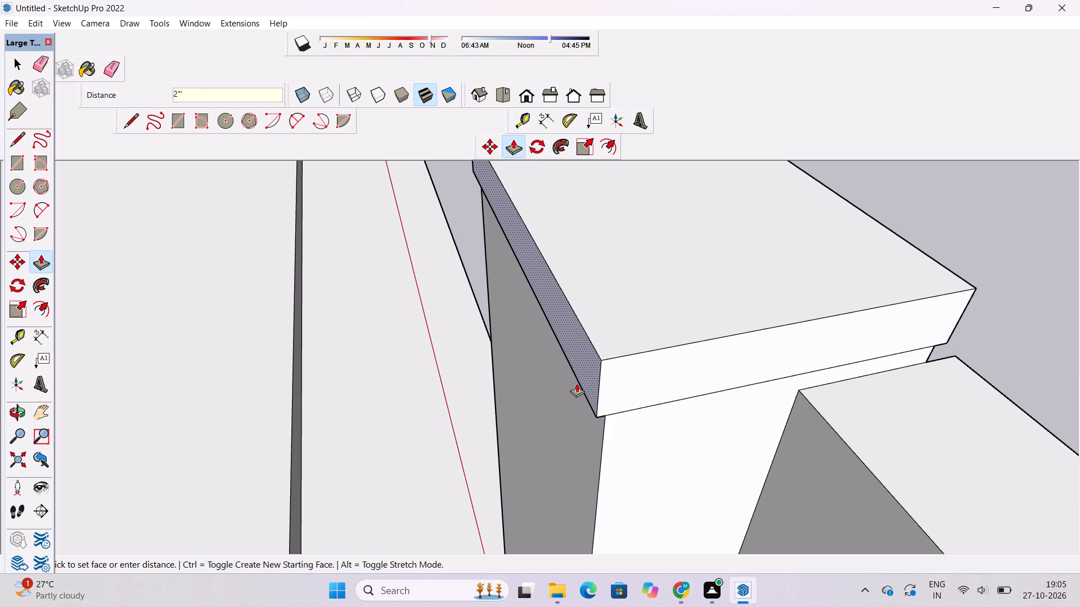
key(o)
scroll(614, 364, down, 8)
drag(760, 379, 512, 434)
shift+drag(496, 465, 511, 361)
drag(739, 364, 665, 368)
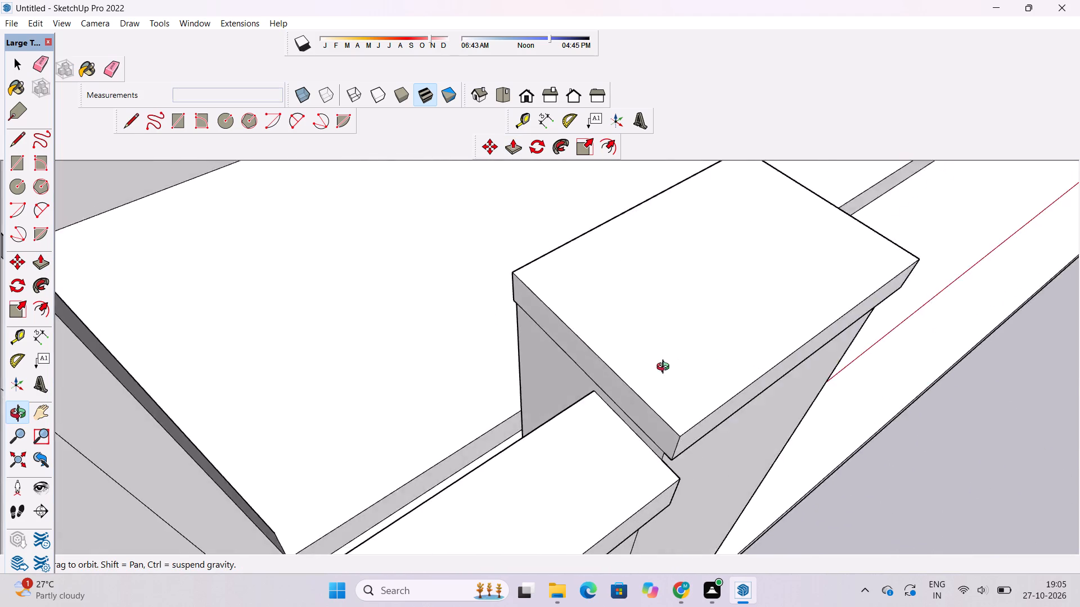
drag(665, 368, 635, 355)
shift+drag(630, 419, 638, 449)
drag(626, 477, 586, 398)
scroll(586, 436, up, 2)
shift+drag(601, 458, 603, 413)
drag(603, 410, 613, 428)
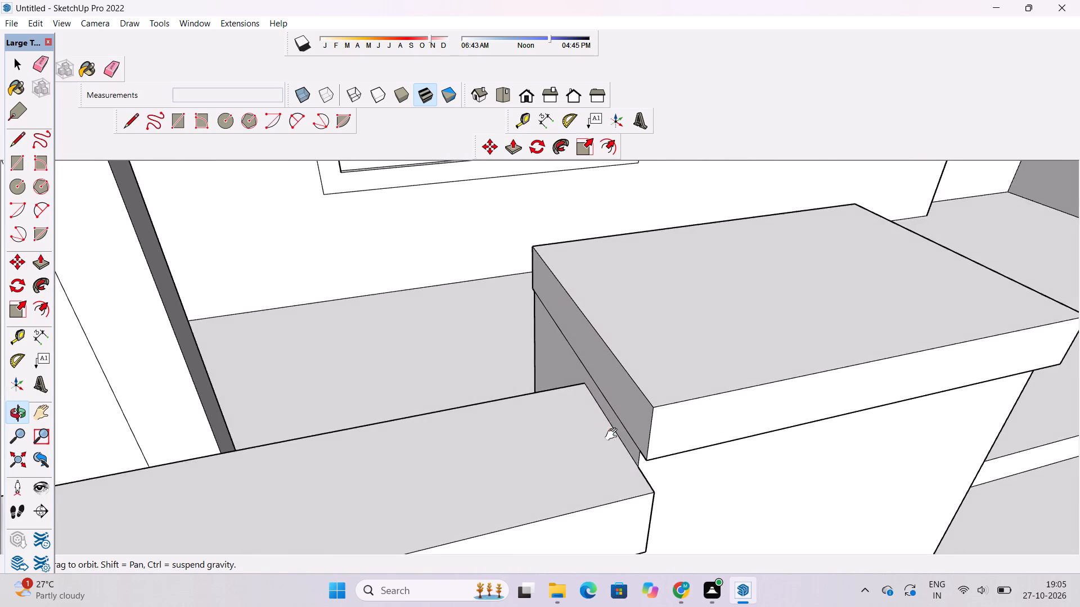
drag(614, 434, 610, 370)
scroll(574, 364, down, 4)
drag(537, 379, 765, 384)
scroll(574, 371, up, 3)
drag(573, 370, 601, 344)
scroll(508, 309, up, 5)
shift+drag(507, 309, 516, 330)
drag(516, 331, 549, 327)
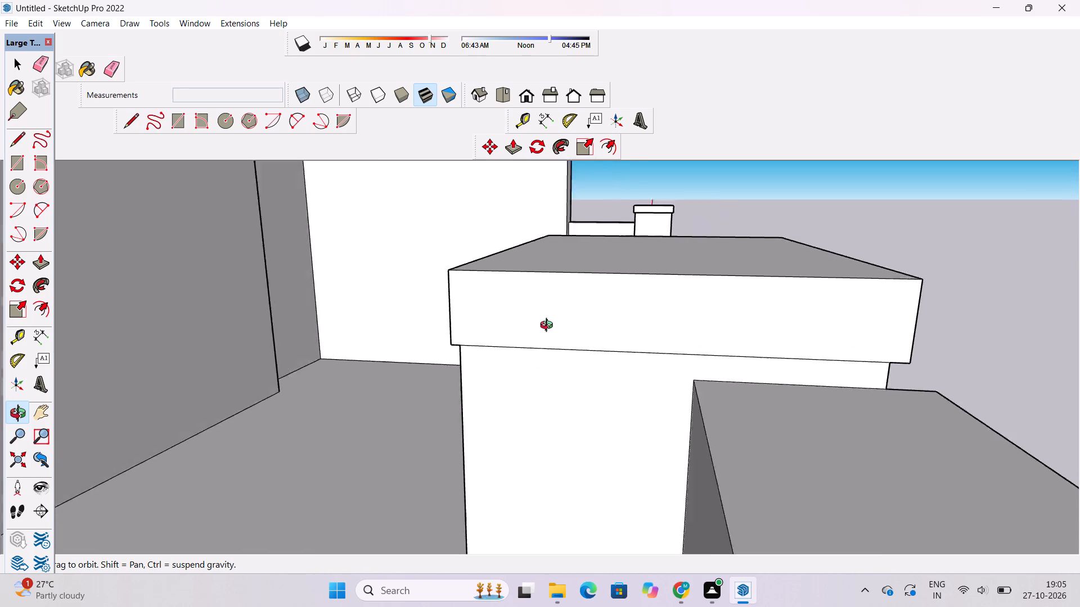
drag(549, 327, 635, 315)
key(p)
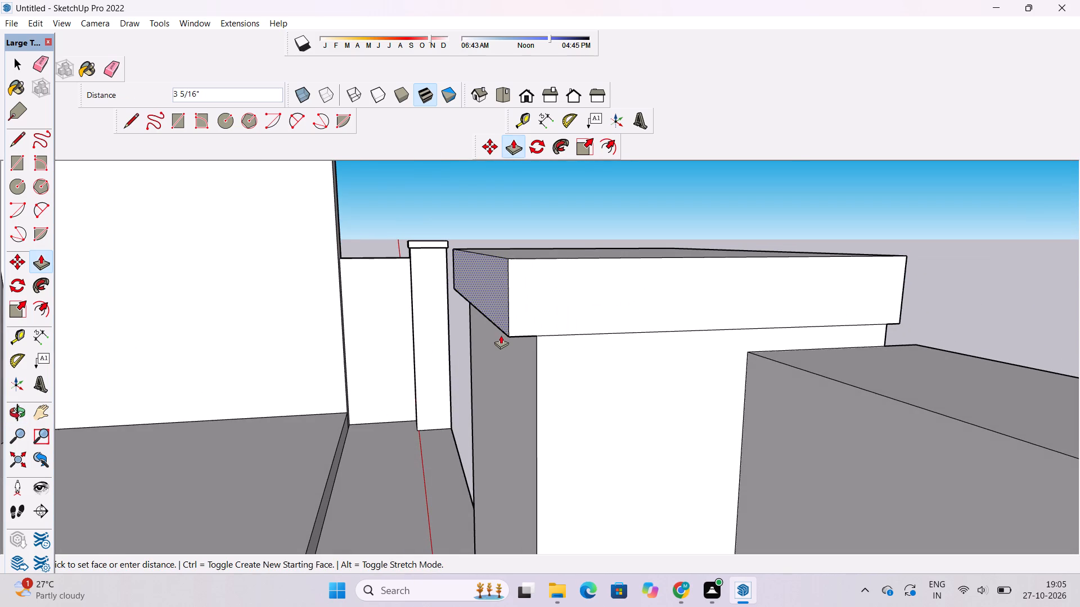
text(2.5")
key(Return)
Examine the post's cap where it meets the coping of the panelled wall.
key(o)
scroll(527, 350, down, 6)
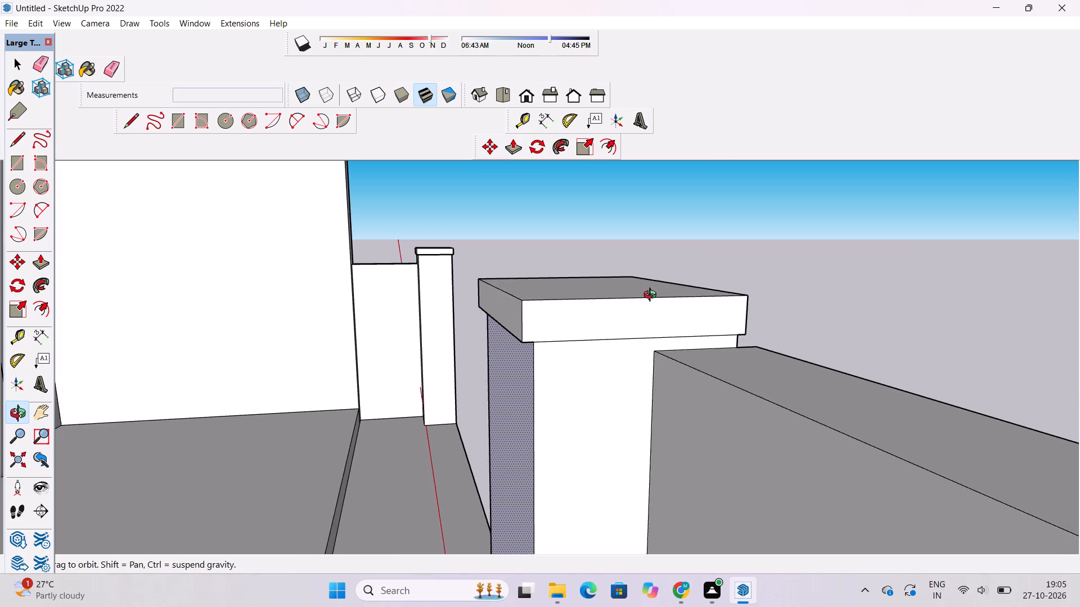
drag(652, 296, 409, 364)
scroll(408, 364, down, 3)
shift+drag(412, 406, 431, 368)
drag(447, 366, 382, 366)
scroll(396, 337, up, 1)
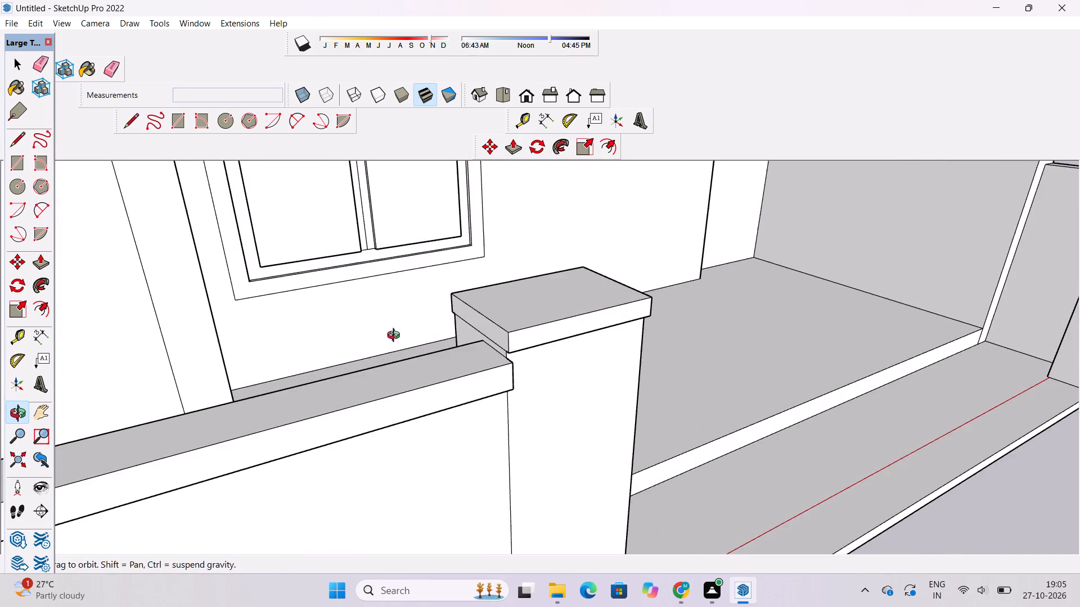
drag(414, 335, 440, 366)
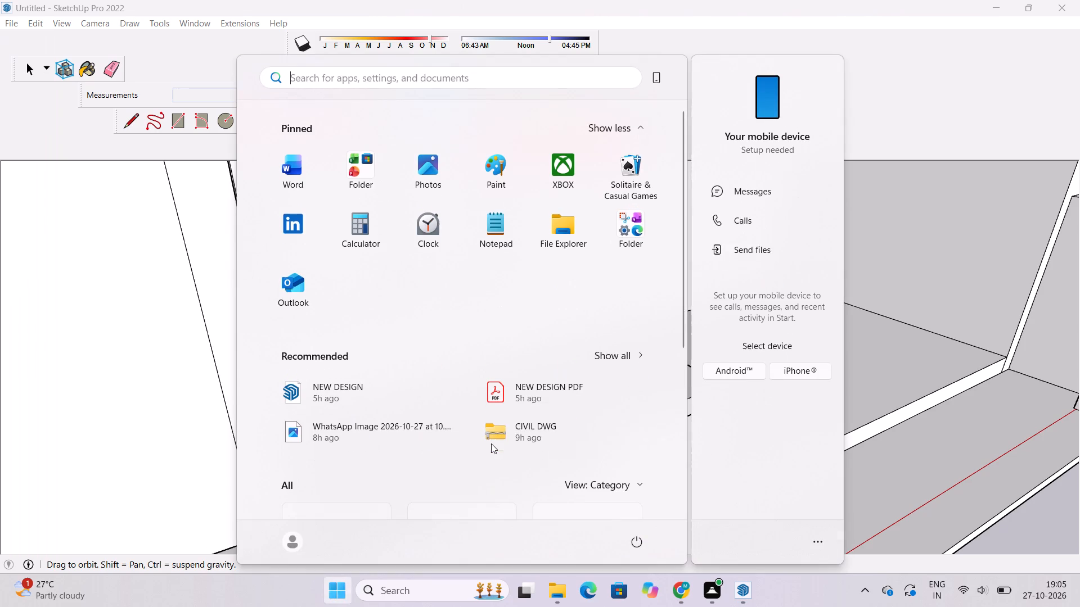
shift+click(489, 447)
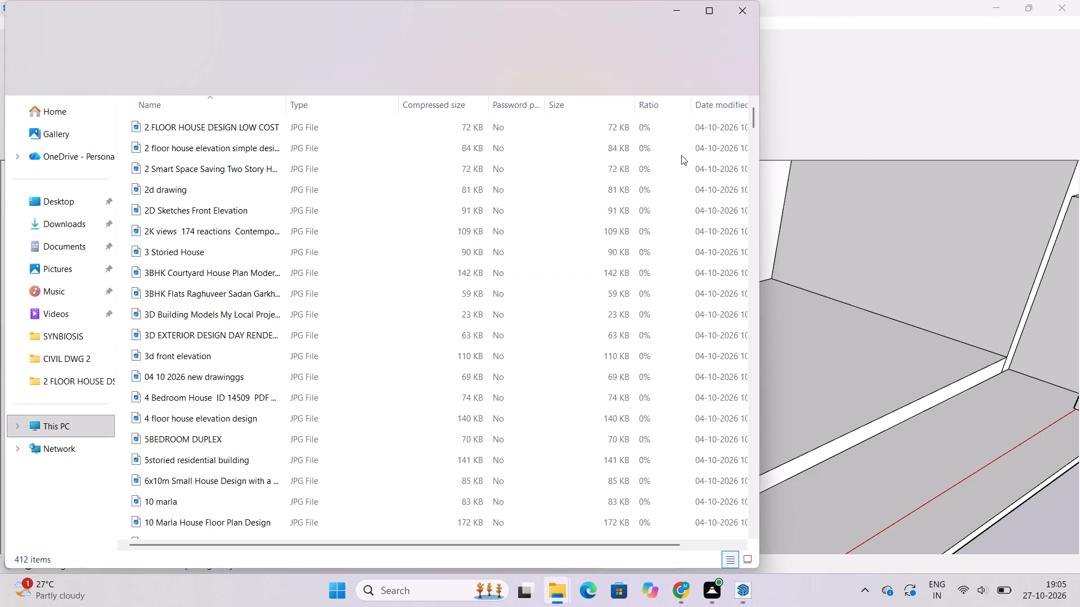
click(748, 19)
scroll(685, 214, down, 3)
shift+drag(658, 379, 655, 356)
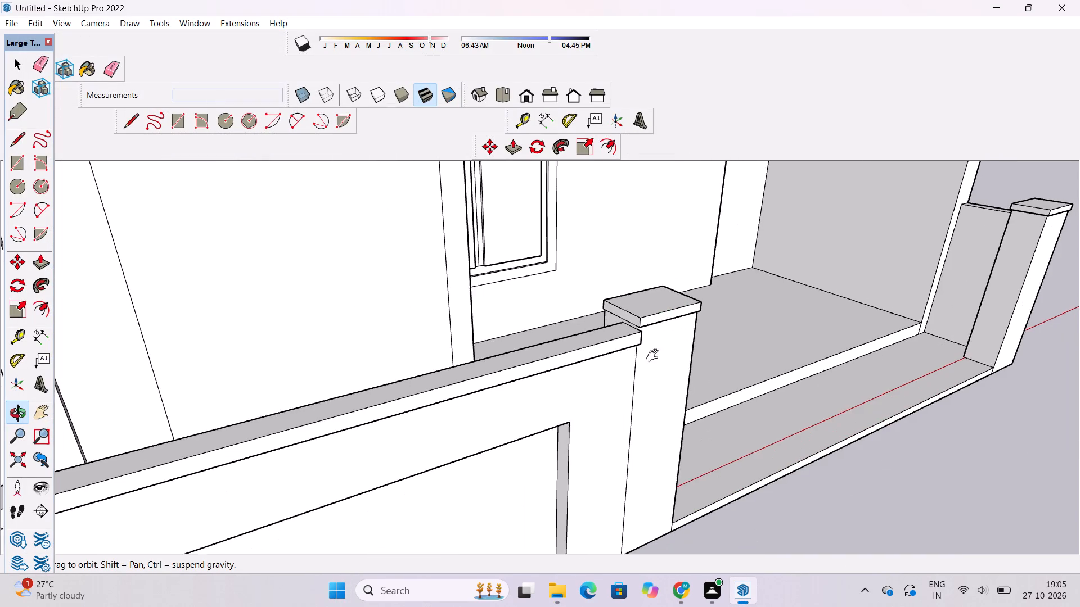
shift+drag(655, 356, 655, 350)
scroll(645, 318, up, 4)
drag(647, 319, 553, 312)
scroll(575, 298, up, 4)
shift+drag(601, 320, 607, 325)
scroll(615, 307, down, 3)
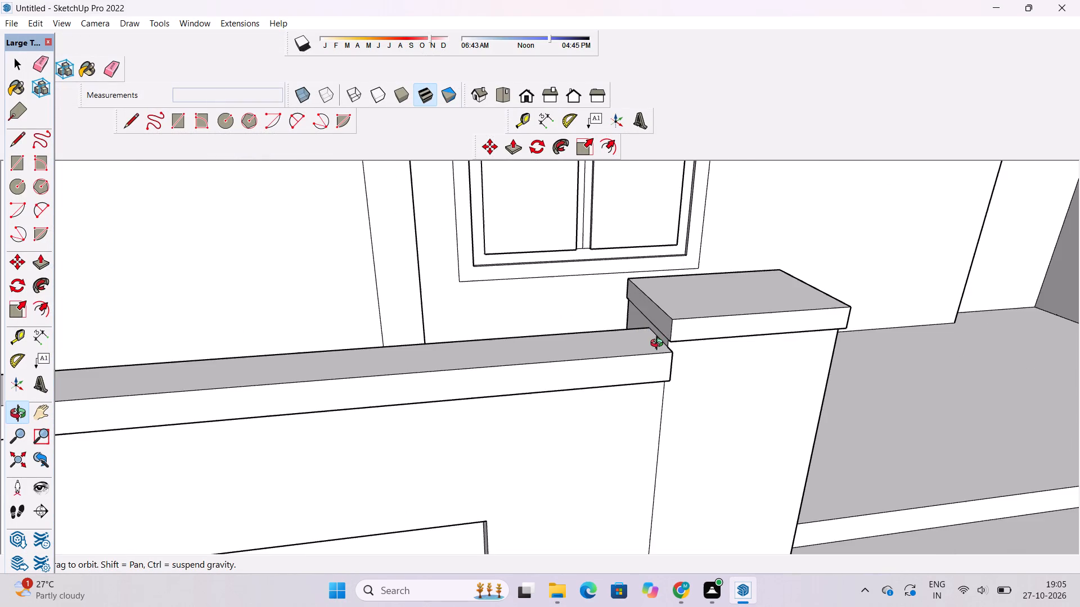
drag(659, 345, 660, 354)
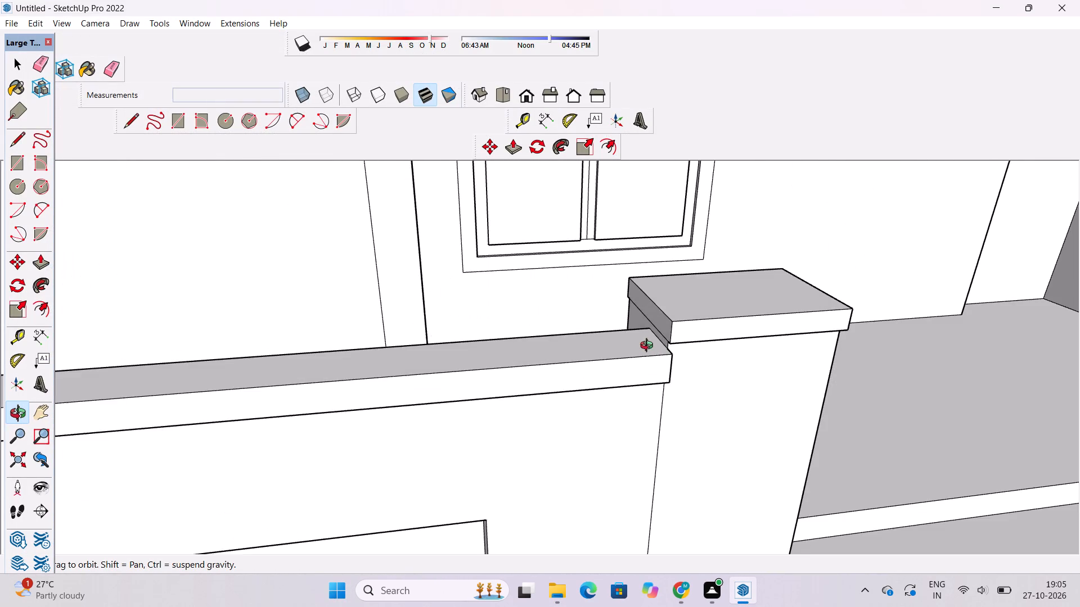
Push/Pull the wall-side face of the panelled wall's end post cap band outward by 2".
scroll(643, 337, up, 2)
shift+drag(640, 334, 633, 332)
shift+drag(632, 332, 711, 340)
scroll(681, 311, up, 5)
shift+drag(681, 315, 709, 354)
drag(665, 375, 651, 354)
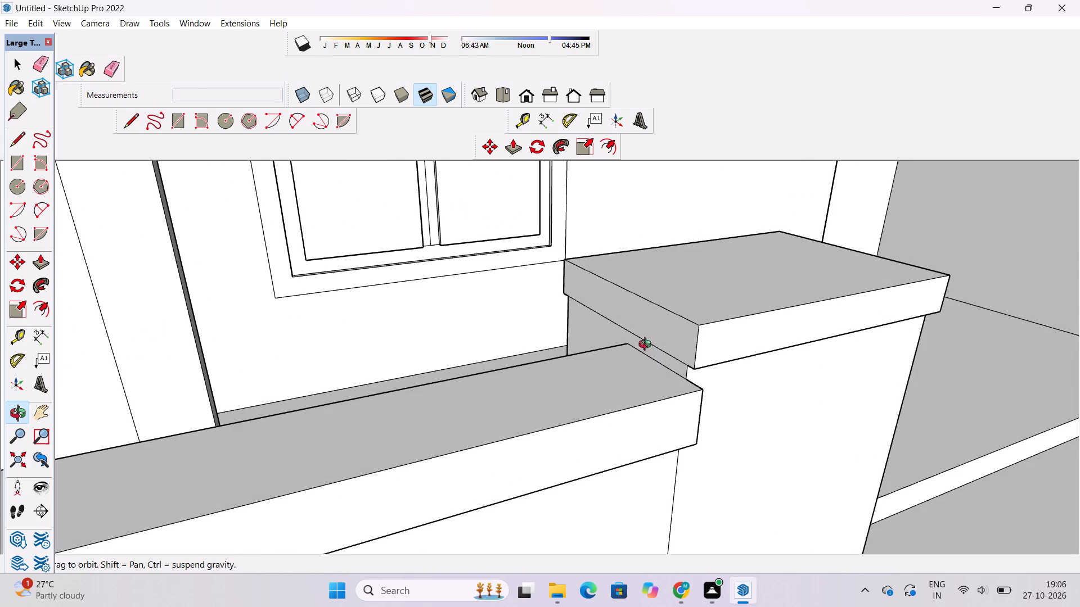
key(p)
click(654, 324)
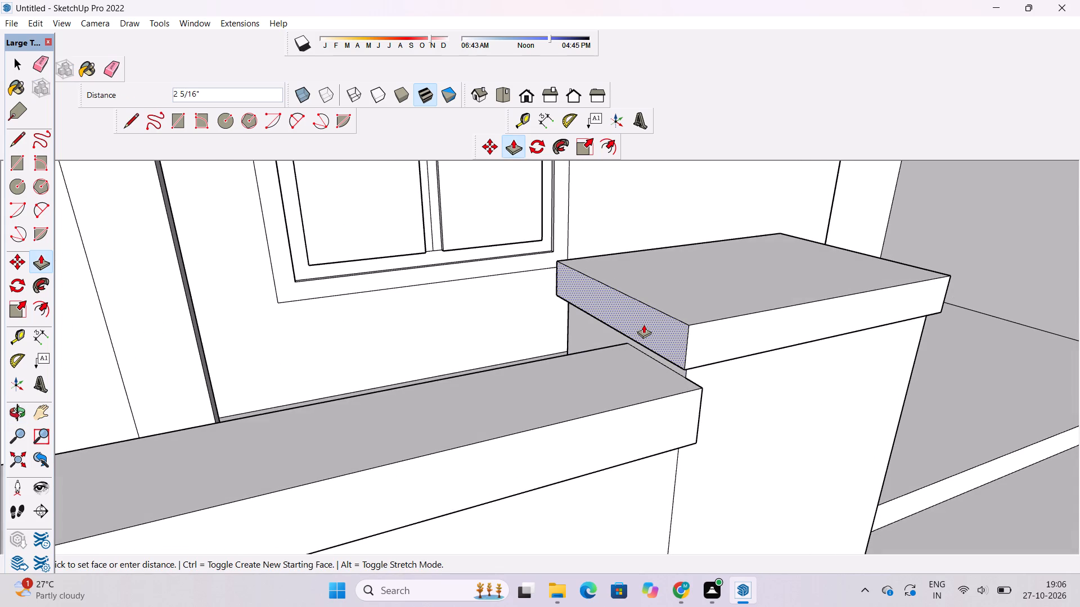
text(2")
key(Return)
key(space)
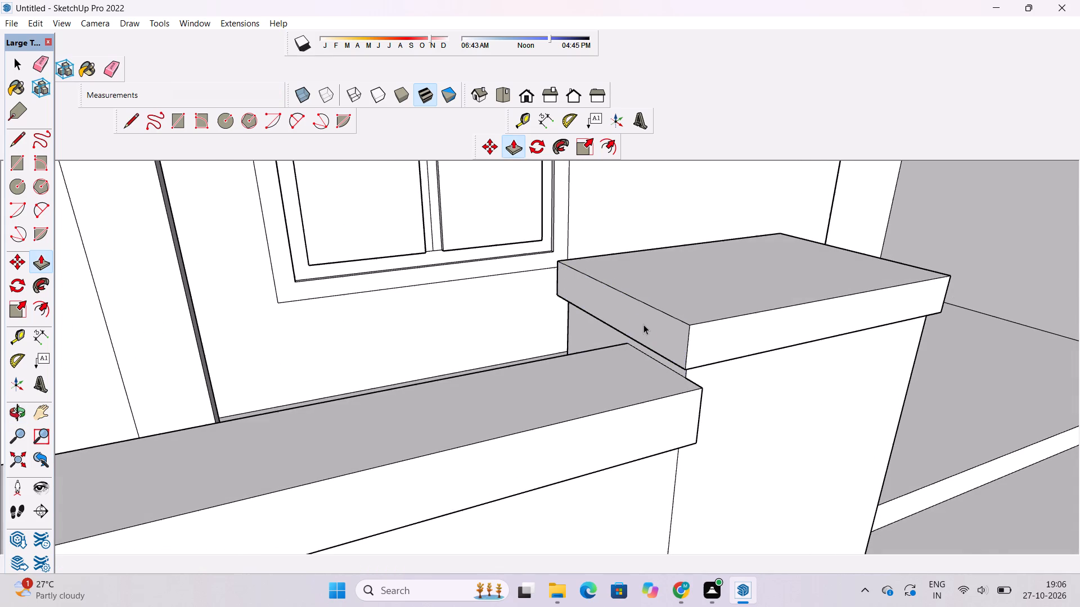
Erase the seam edge on the underside of that post's cap at its front, opening-side corner.
text(o)
scroll(646, 325, down, 6)
drag(738, 381, 627, 262)
scroll(597, 261, down, 5)
drag(741, 352, 679, 314)
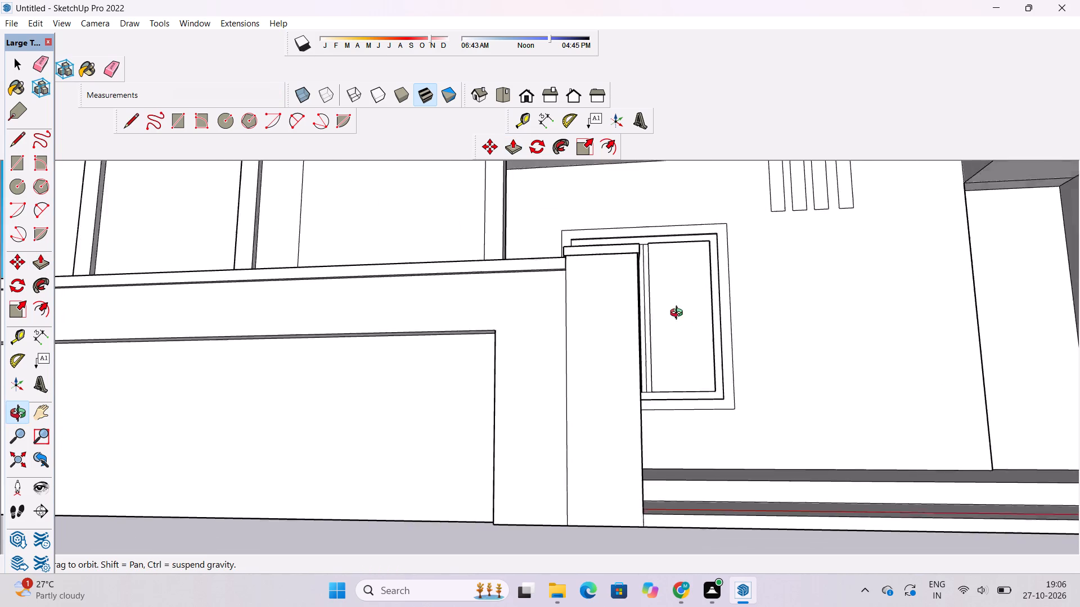
drag(679, 314, 654, 277)
shift+drag(568, 195, 647, 289)
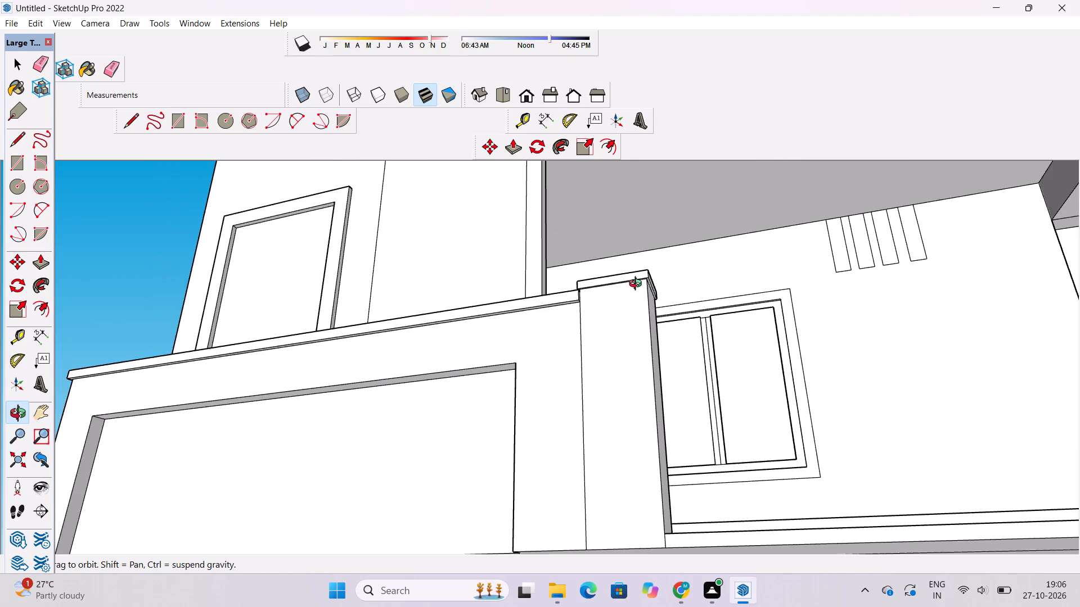
scroll(637, 284, up, 20)
scroll(637, 284, up, 2)
shift+drag(655, 279, 683, 308)
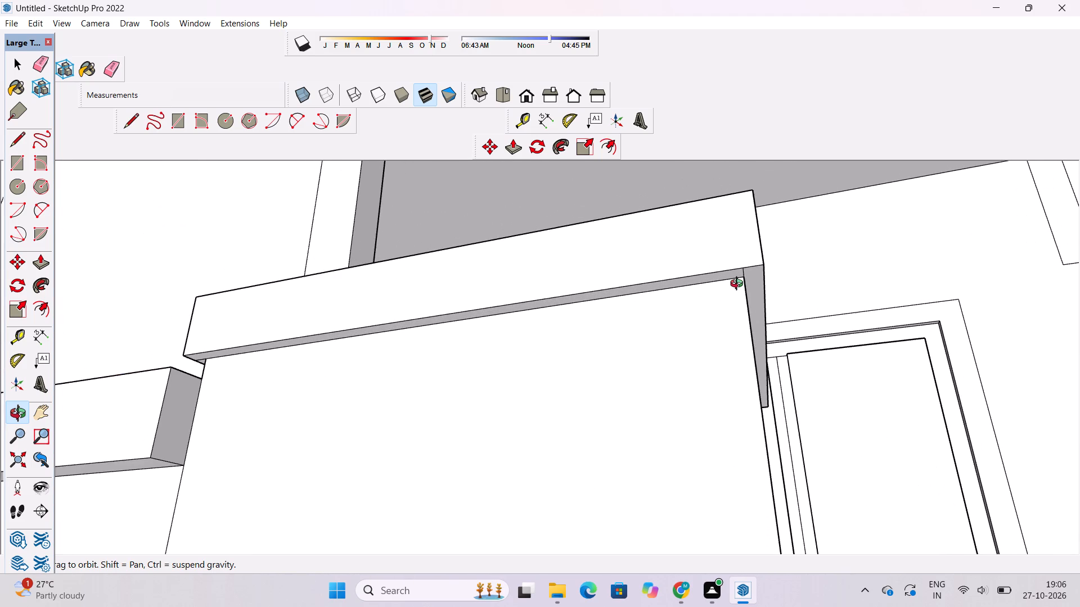
scroll(741, 286, up, 8)
key(e)
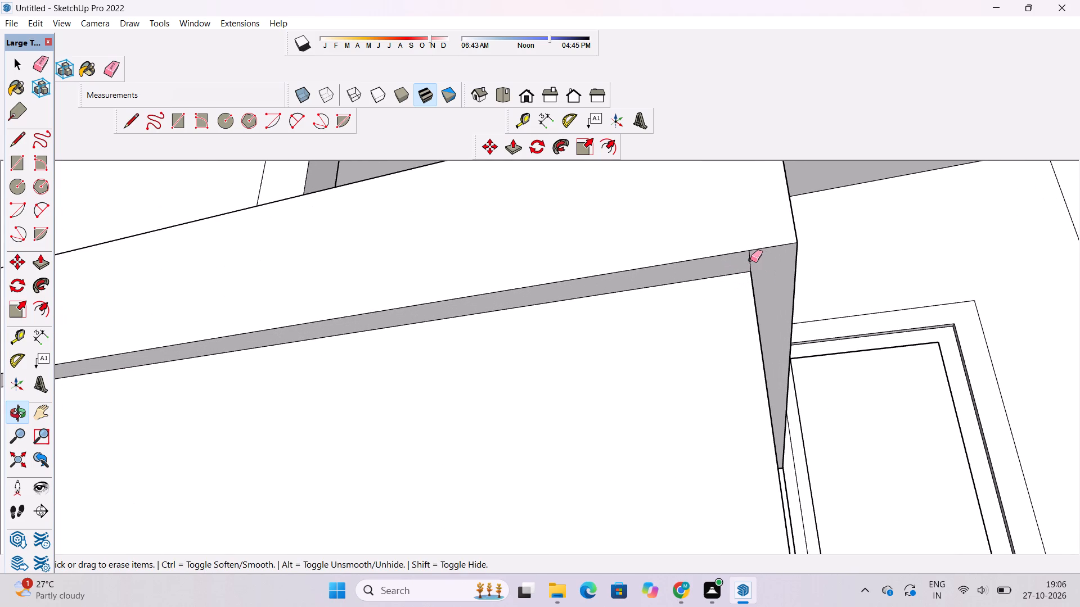
click(750, 260)
Erase the seam edge on the cap's underside at the front corner above the panelled wall's coping.
scroll(793, 249, down, 18)
key(o)
drag(847, 305, 628, 328)
shift+drag(323, 411, 672, 399)
scroll(437, 364, down, 7)
shift+drag(631, 445, 545, 422)
shift+drag(545, 422, 774, 399)
scroll(700, 340, up, 20)
scroll(700, 340, up, 2)
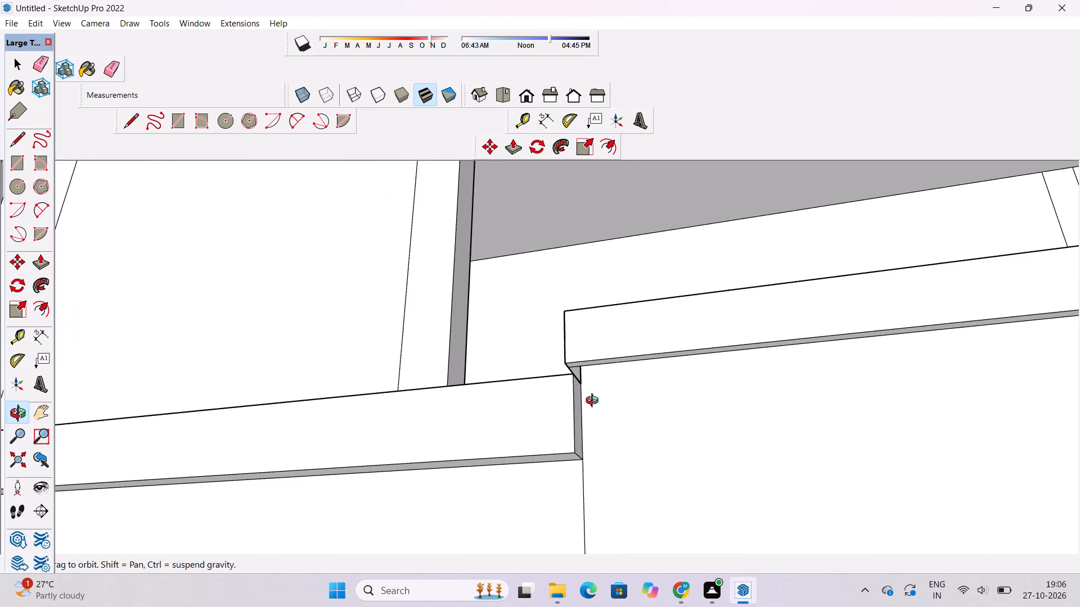
shift+drag(582, 374, 632, 457)
drag(633, 458, 631, 368)
scroll(634, 387, up, 5)
drag(627, 428, 631, 462)
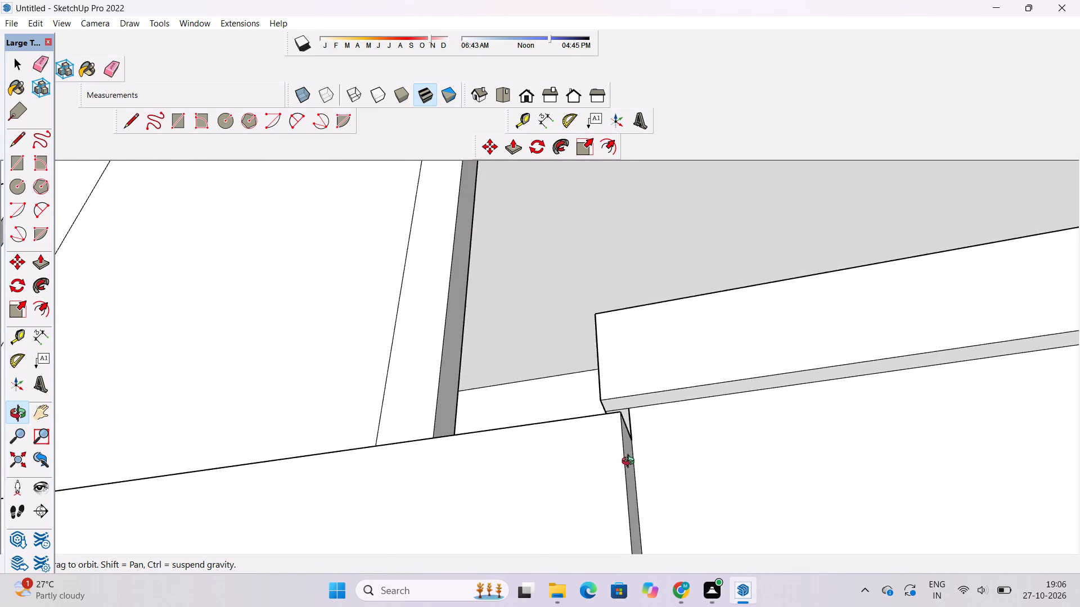
scroll(625, 413, up, 6)
drag(625, 417, 626, 436)
scroll(622, 431, up, 8)
key(e)
drag(600, 359, 606, 374)
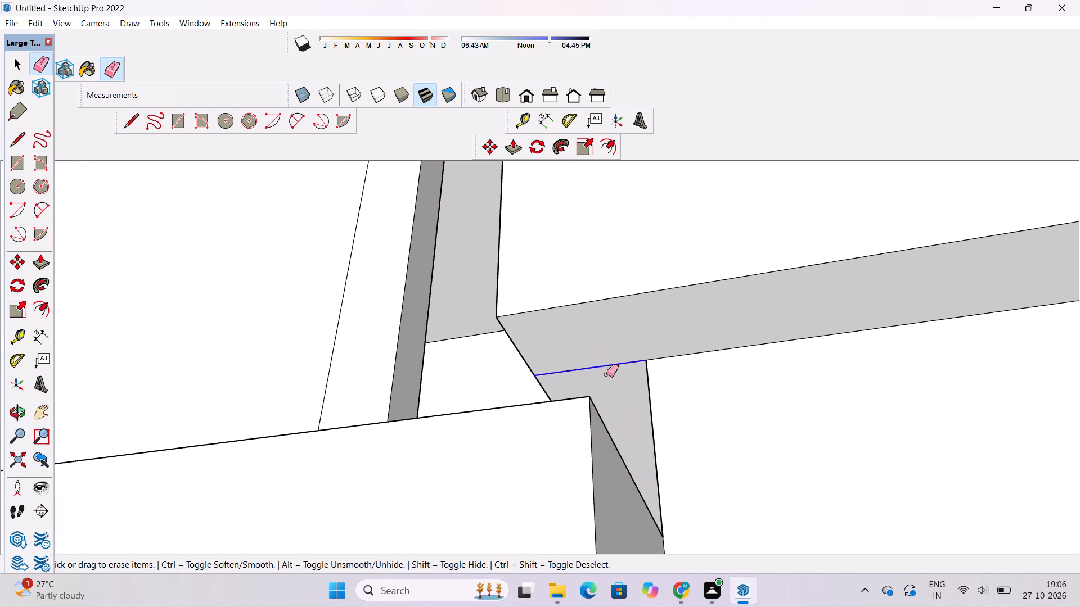
drag(606, 374, 608, 378)
scroll(453, 402, down, 20)
Erase the seam edge on the cap's underside at the corner between its opening-side and house-side faces.
key(o)
drag(766, 343, 596, 429)
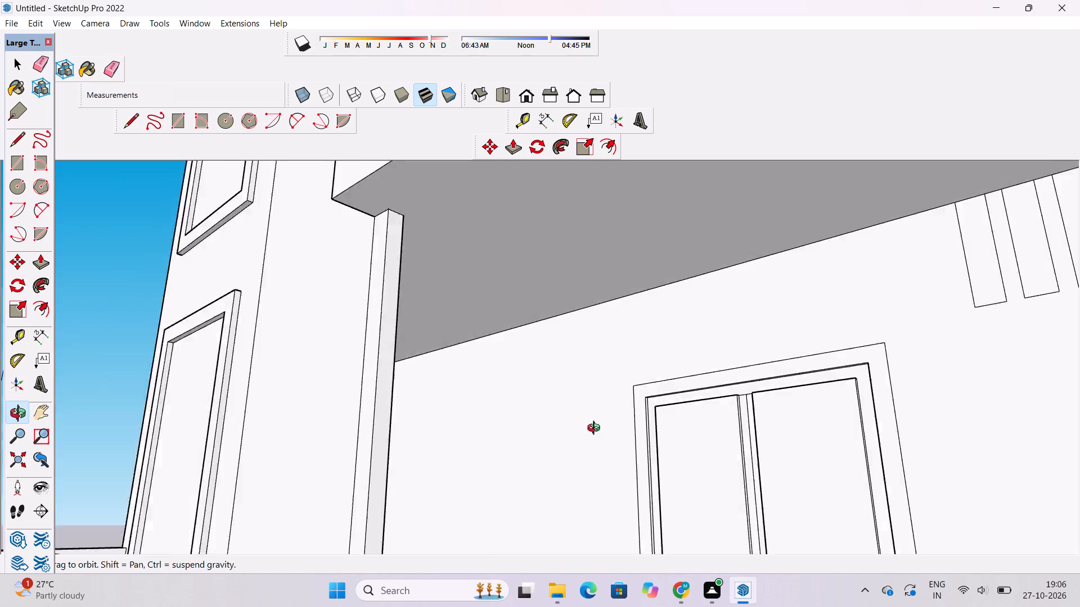
drag(596, 429, 546, 443)
shift+drag(451, 468, 647, 325)
drag(654, 330, 622, 356)
scroll(722, 234, up, 3)
shift+drag(723, 237, 726, 377)
drag(726, 397, 686, 297)
scroll(805, 290, up, 11)
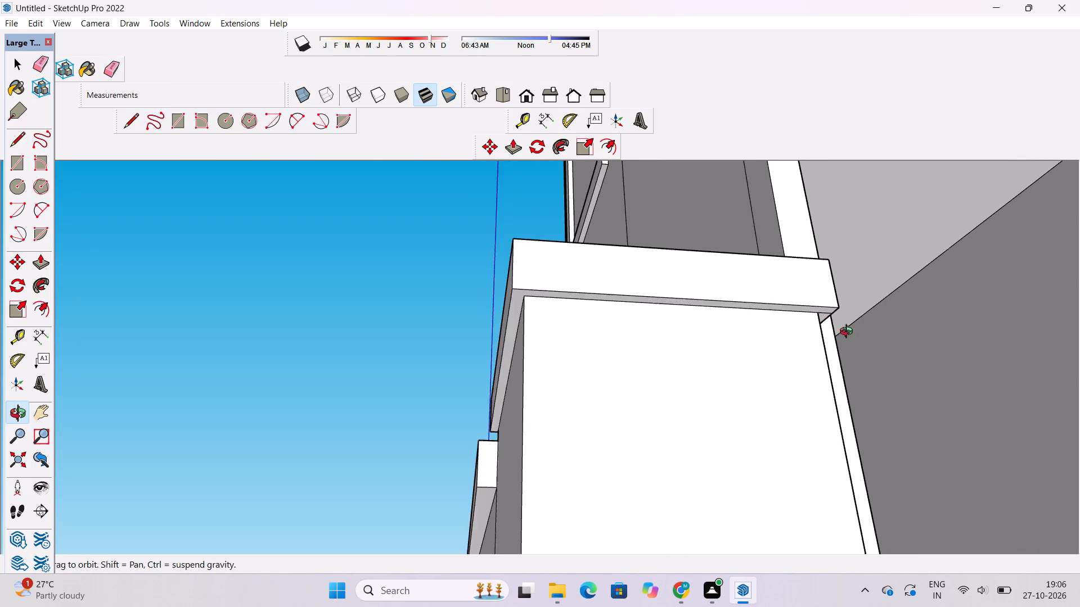
shift+drag(848, 341, 830, 387)
shift+drag(772, 382, 754, 280)
shift+drag(757, 283, 825, 342)
scroll(777, 341, down, 2)
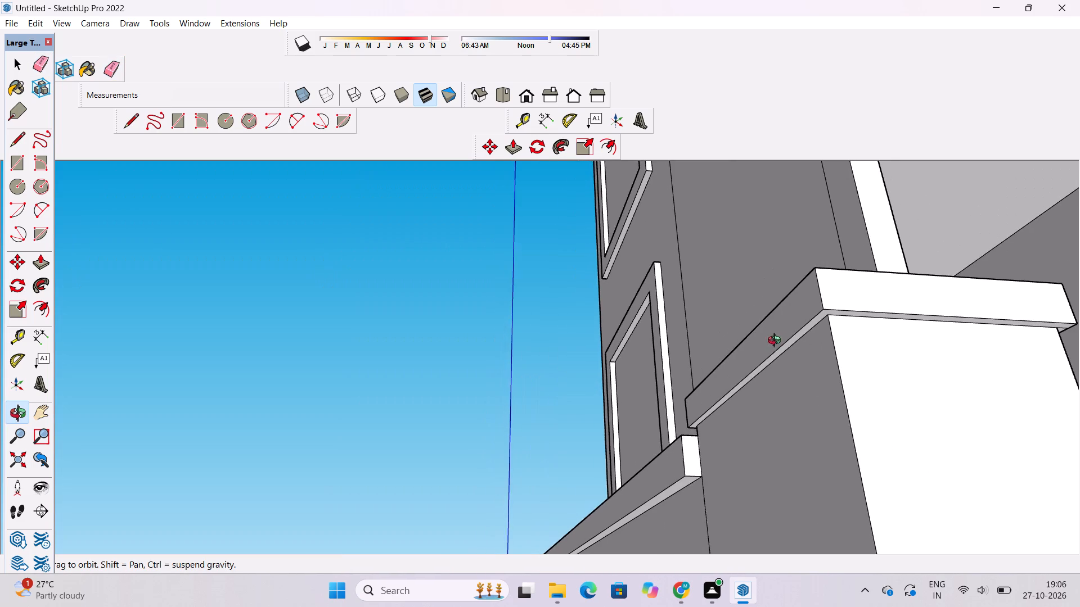
shift+drag(820, 336, 729, 368)
drag(742, 369, 617, 365)
scroll(810, 287, up, 2)
shift+drag(847, 279, 669, 369)
drag(737, 368, 716, 363)
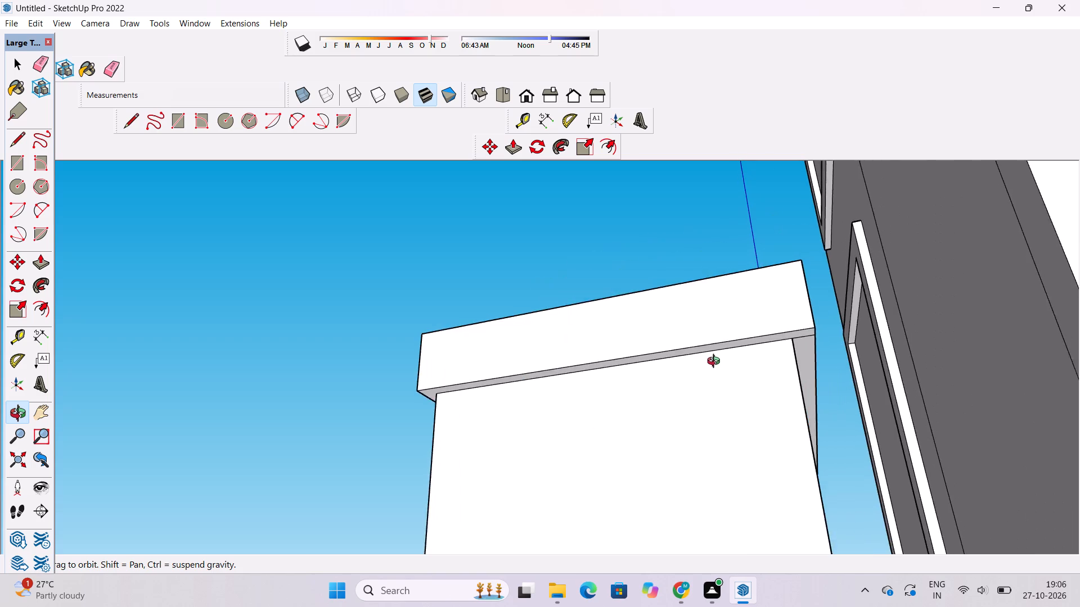
drag(716, 363, 654, 361)
scroll(796, 359, up, 2)
shift+scroll(733, 283, up, 3)
shift+drag(733, 283, 733, 316)
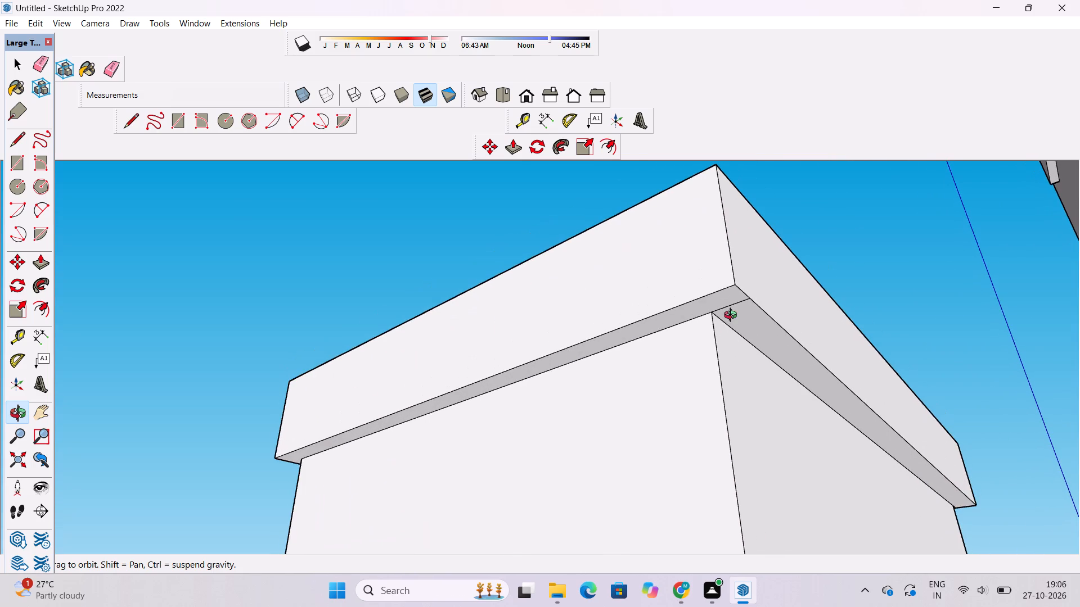
key(e)
drag(728, 301, 740, 316)
scroll(640, 317, down, 3)
Erase the seam edge on the cap's underside at the corner between its house-side and wall-side faces.
key(o)
drag(836, 328, 754, 327)
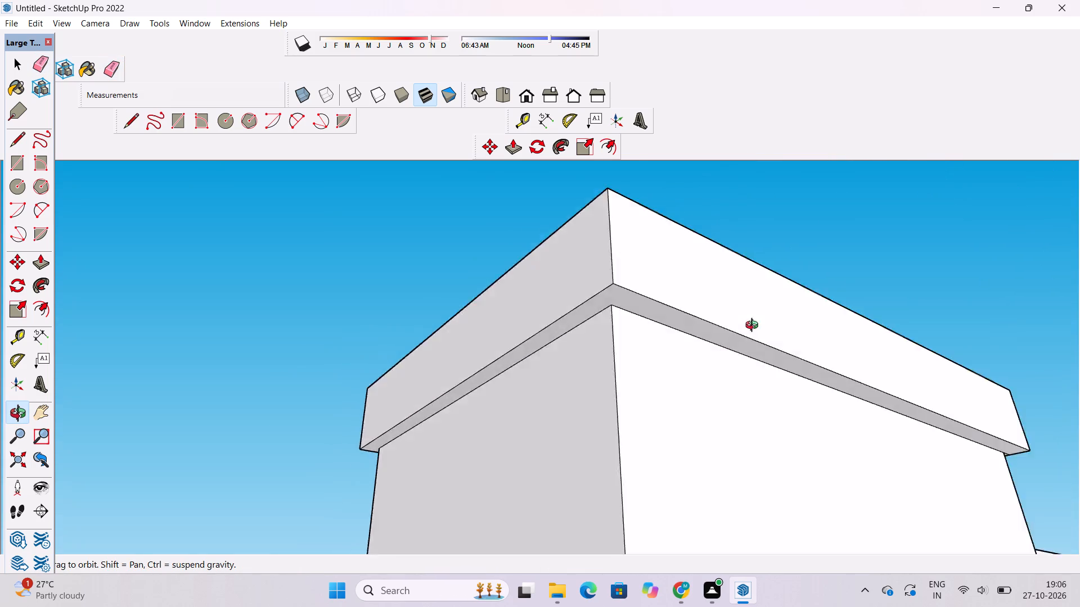
drag(754, 327, 586, 300)
scroll(566, 318, down, 4)
shift+drag(825, 293, 718, 311)
drag(905, 252, 705, 319)
shift+scroll(813, 274, up, 5)
shift+scroll(814, 274, down, 5)
scroll(808, 280, up, 4)
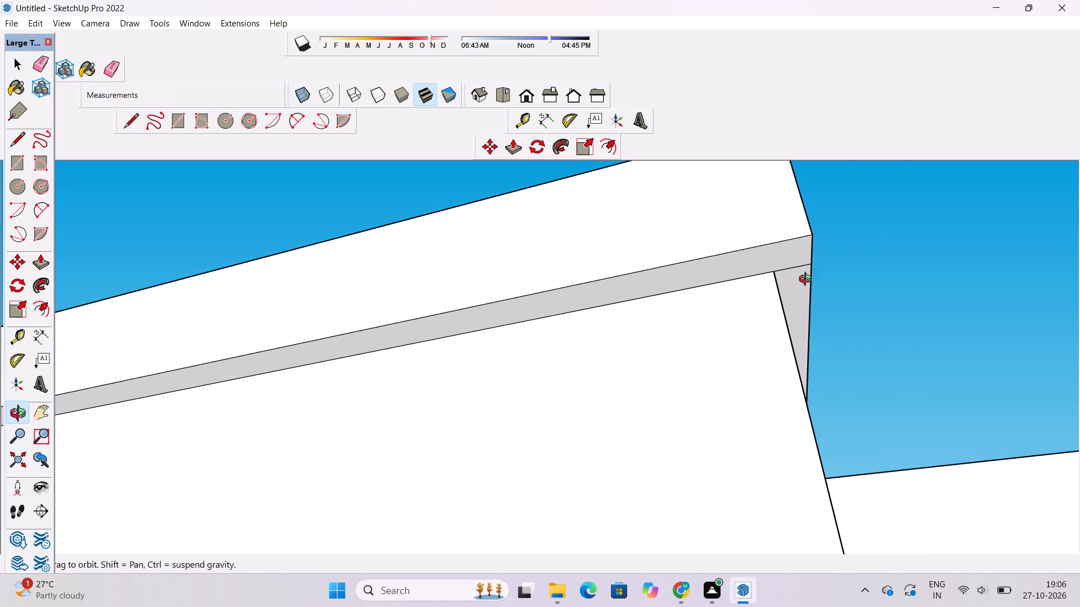
scroll(808, 280, up, 3)
key(e)
drag(790, 256, 796, 270)
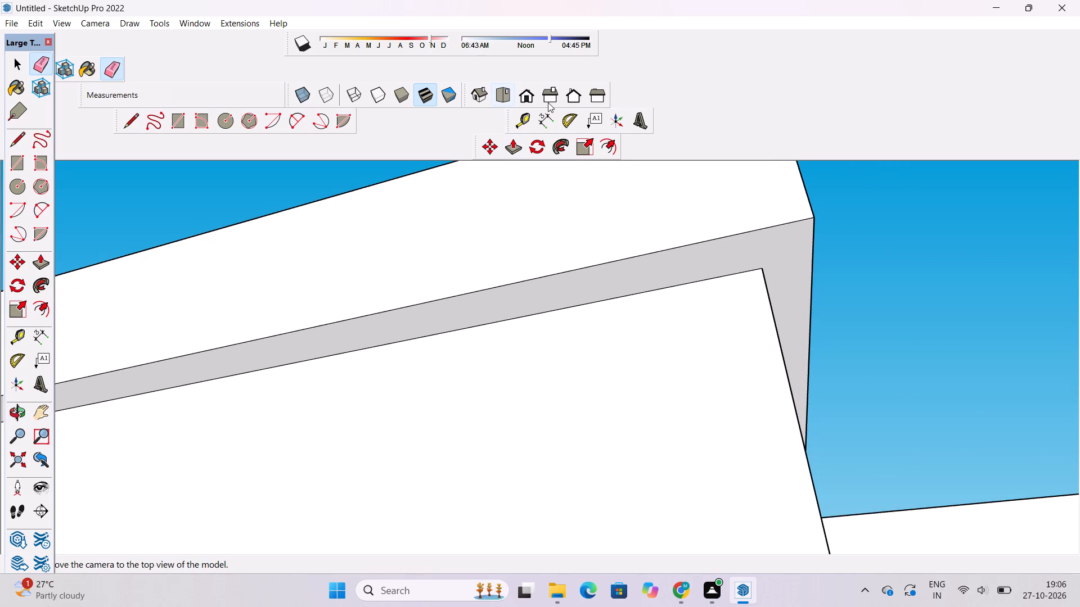
Erase the seam edge on the underside of the opposite post's cap, at its front corner facing the opening.
click(520, 93)
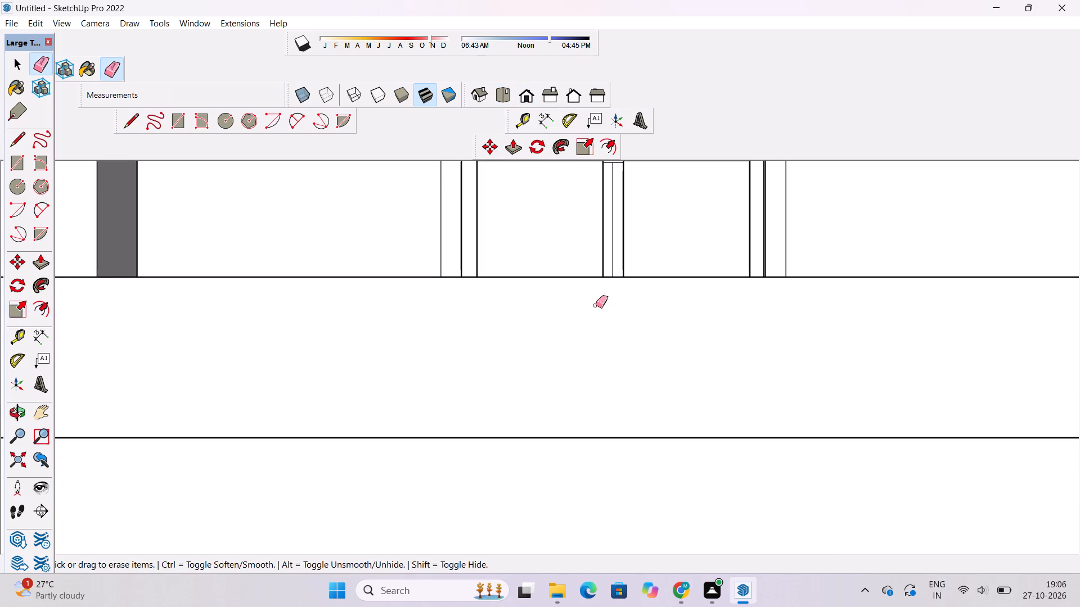
key(o)
scroll(593, 330, down, 20)
scroll(593, 330, down, 15)
drag(601, 405, 577, 352)
scroll(575, 343, down, 6)
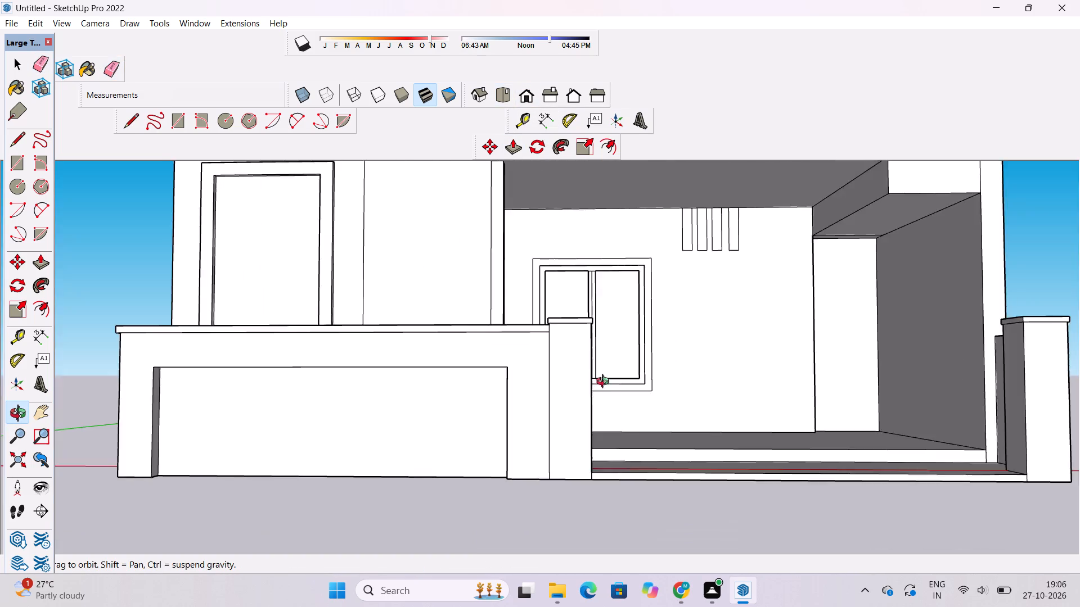
drag(618, 393, 667, 482)
scroll(948, 348, up, 4)
shift+drag(959, 348, 757, 445)
drag(774, 490, 721, 317)
scroll(759, 357, up, 16)
shift+drag(760, 367, 801, 429)
drag(782, 439, 780, 438)
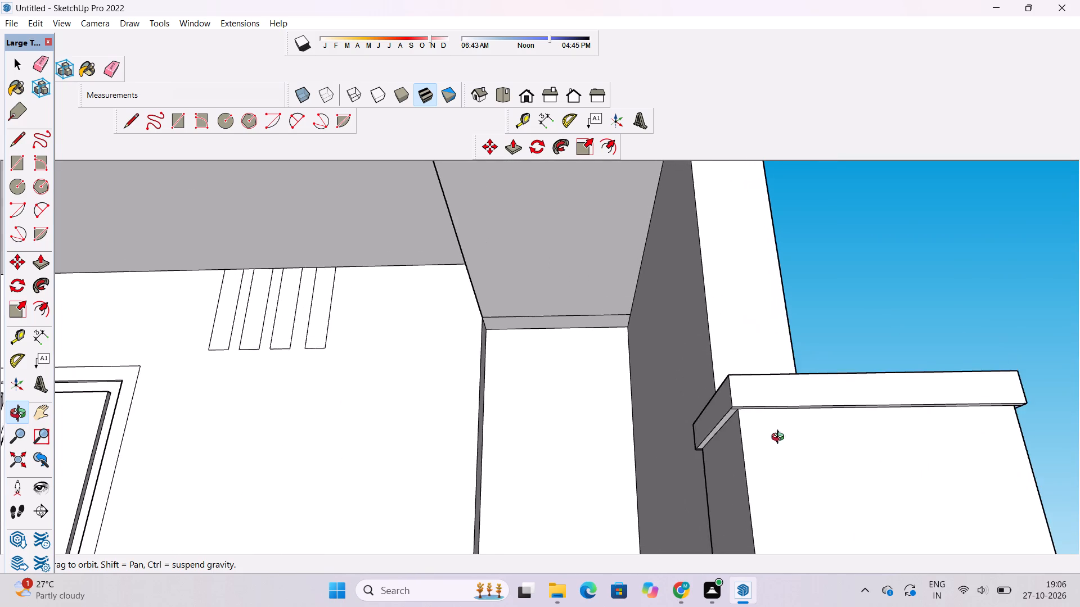
drag(780, 438, 754, 315)
scroll(731, 347, up, 10)
key(e)
drag(726, 293, 735, 310)
scroll(481, 368, down, 10)
Erase the seam edge on the opposite post's cap underside at its front outer corner.
scroll(583, 359, up, 6)
scroll(614, 342, down, 3)
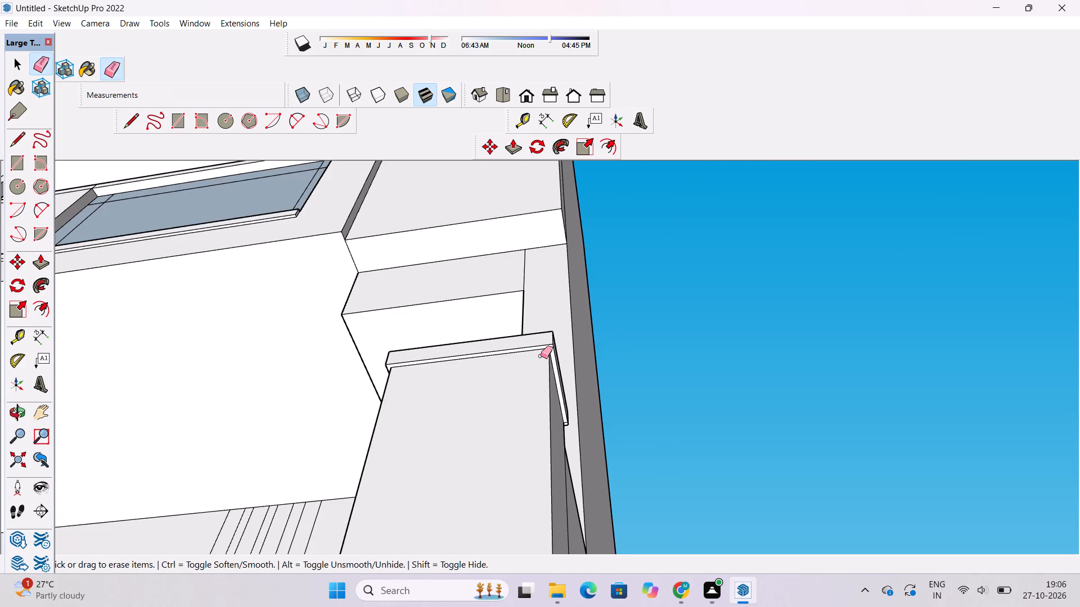
scroll(541, 356, up, 17)
drag(562, 341, 564, 349)
scroll(553, 314, down, 7)
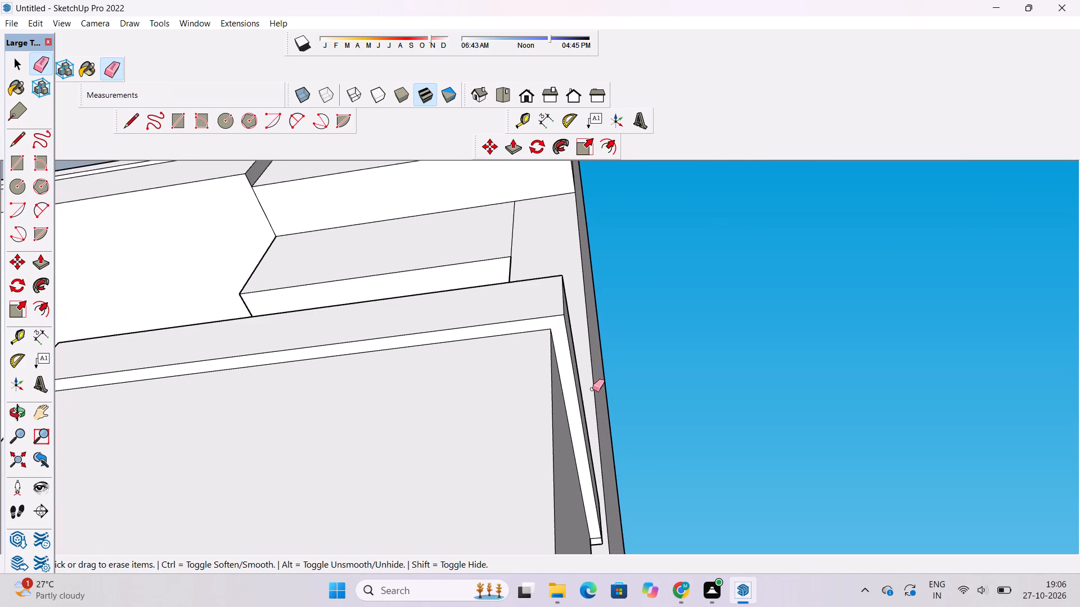
Erase the leftover seam edge at another corner of the same cap's underside.
scroll(533, 347, down, 4)
scroll(563, 431, up, 3)
scroll(563, 431, down, 1)
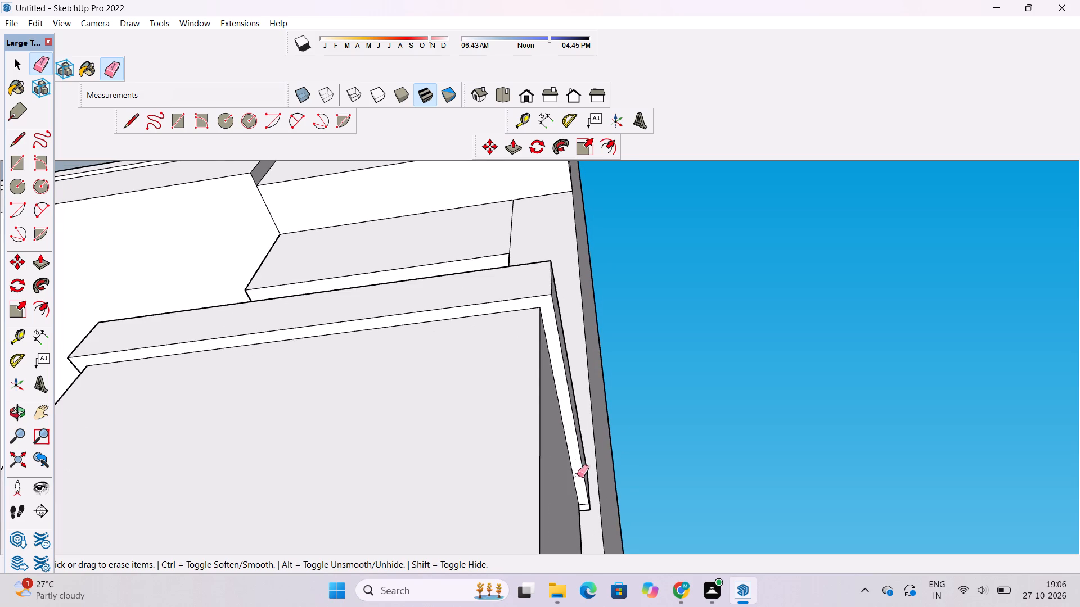
scroll(577, 437, down, 4)
scroll(588, 499, up, 11)
scroll(541, 446, down, 6)
drag(513, 382, 523, 395)
scroll(593, 378, down, 7)
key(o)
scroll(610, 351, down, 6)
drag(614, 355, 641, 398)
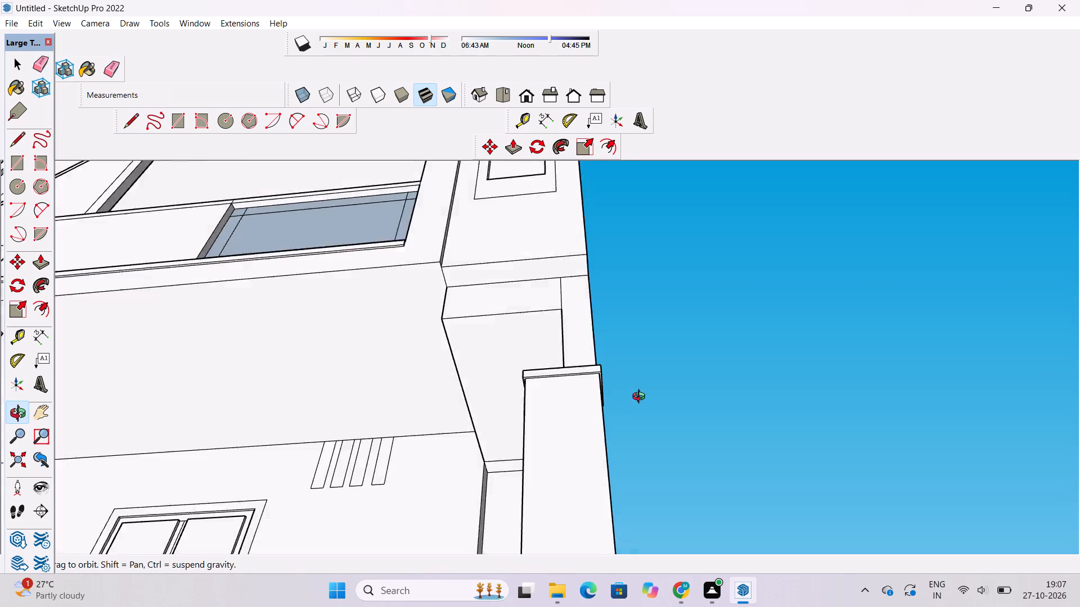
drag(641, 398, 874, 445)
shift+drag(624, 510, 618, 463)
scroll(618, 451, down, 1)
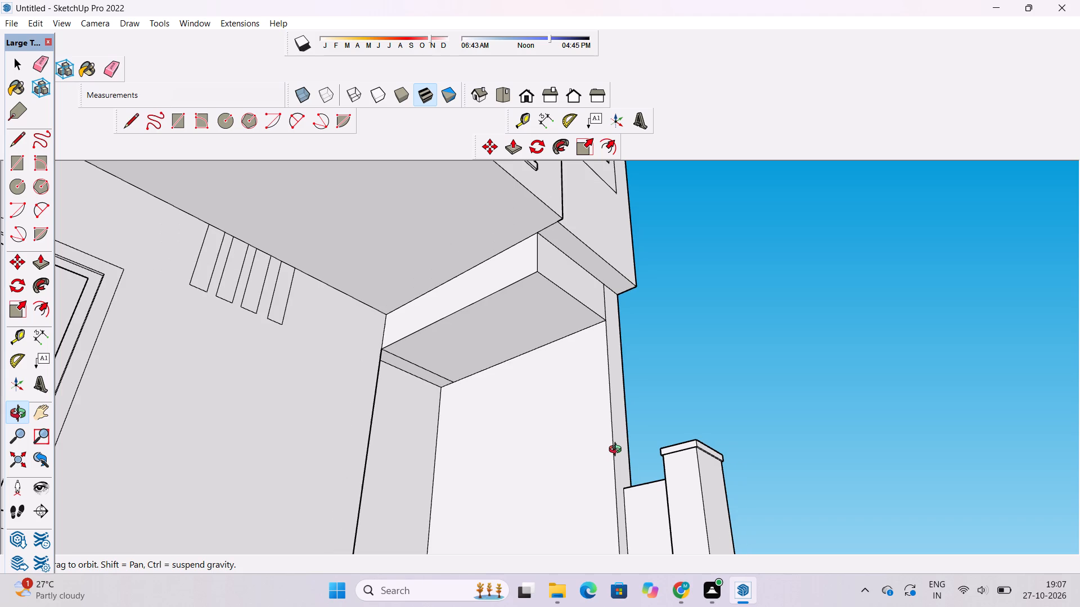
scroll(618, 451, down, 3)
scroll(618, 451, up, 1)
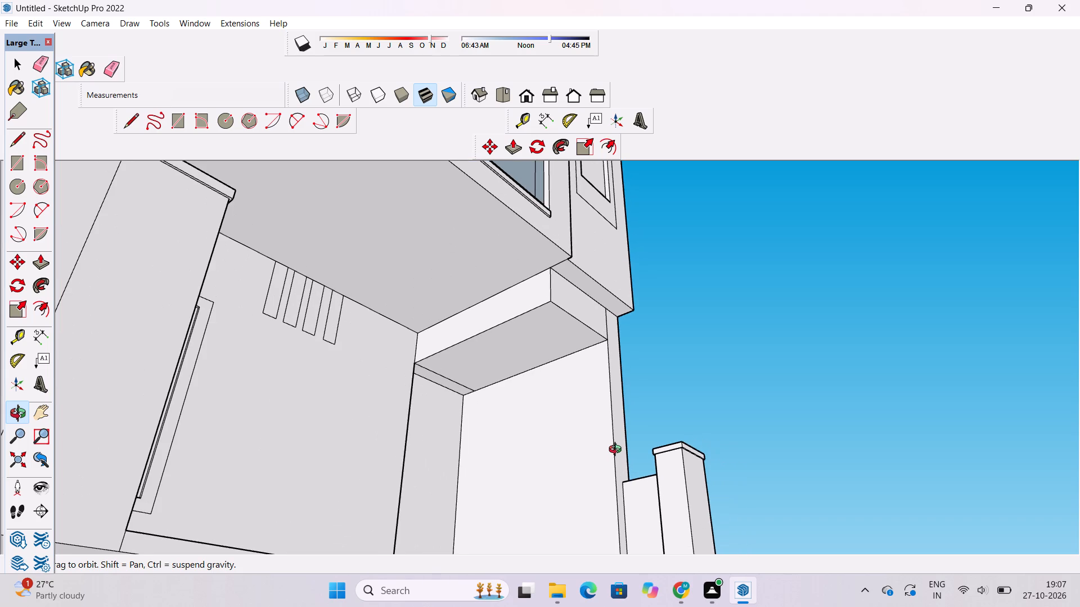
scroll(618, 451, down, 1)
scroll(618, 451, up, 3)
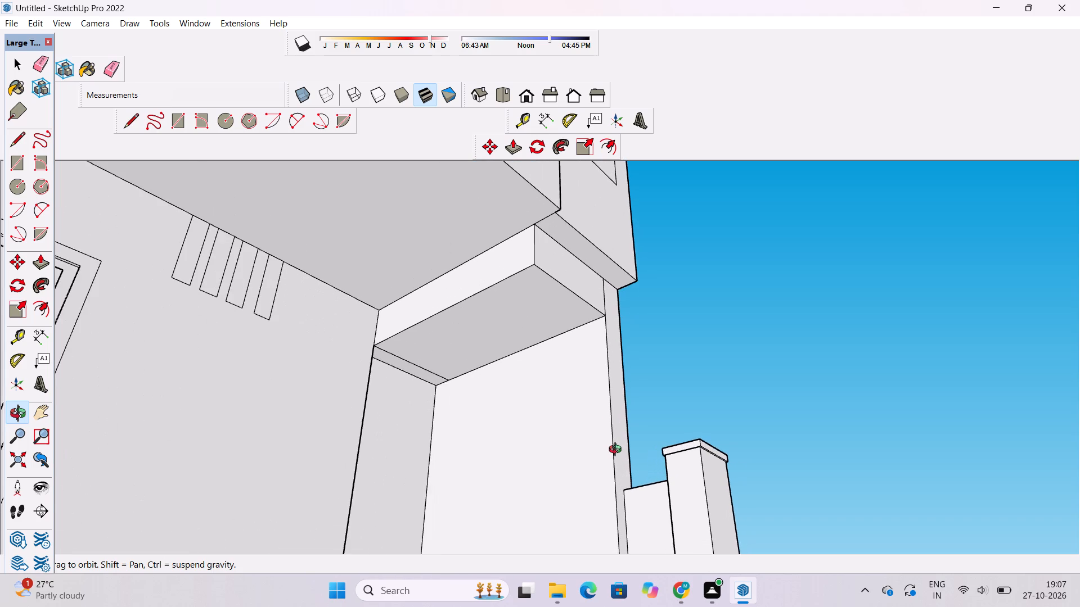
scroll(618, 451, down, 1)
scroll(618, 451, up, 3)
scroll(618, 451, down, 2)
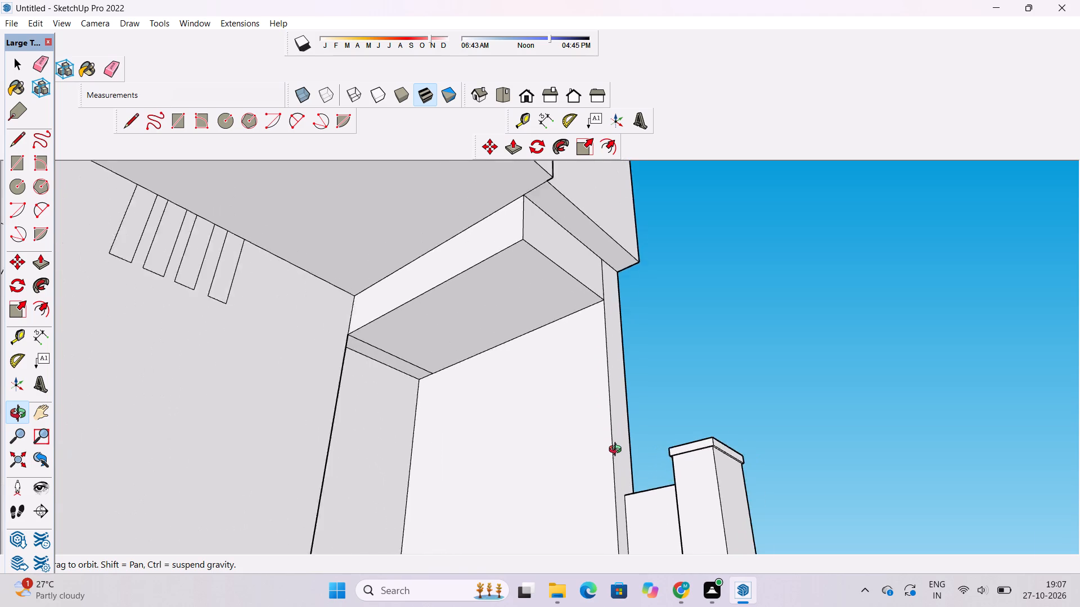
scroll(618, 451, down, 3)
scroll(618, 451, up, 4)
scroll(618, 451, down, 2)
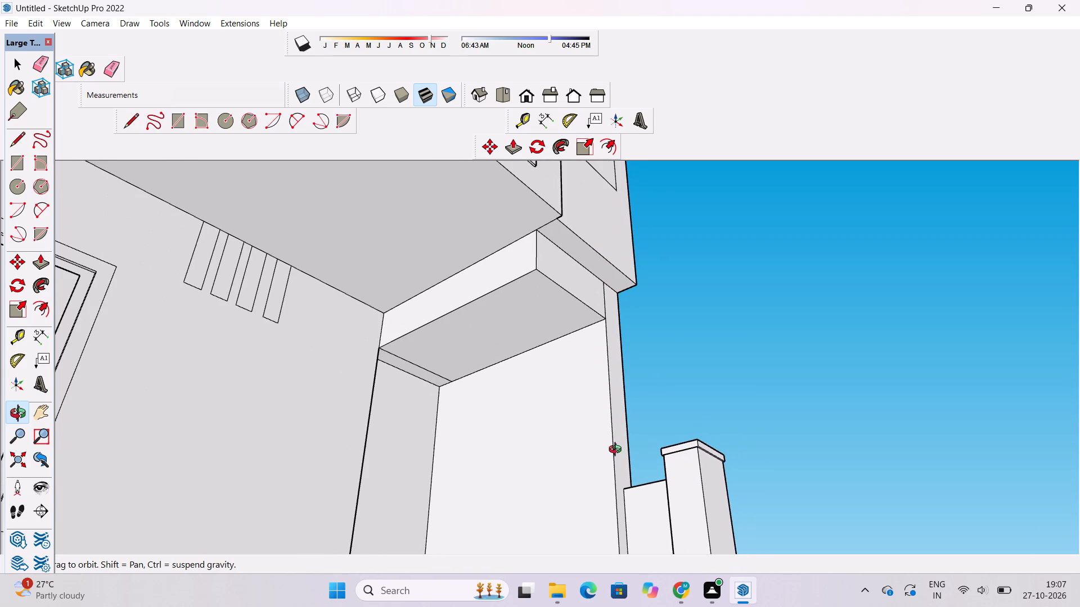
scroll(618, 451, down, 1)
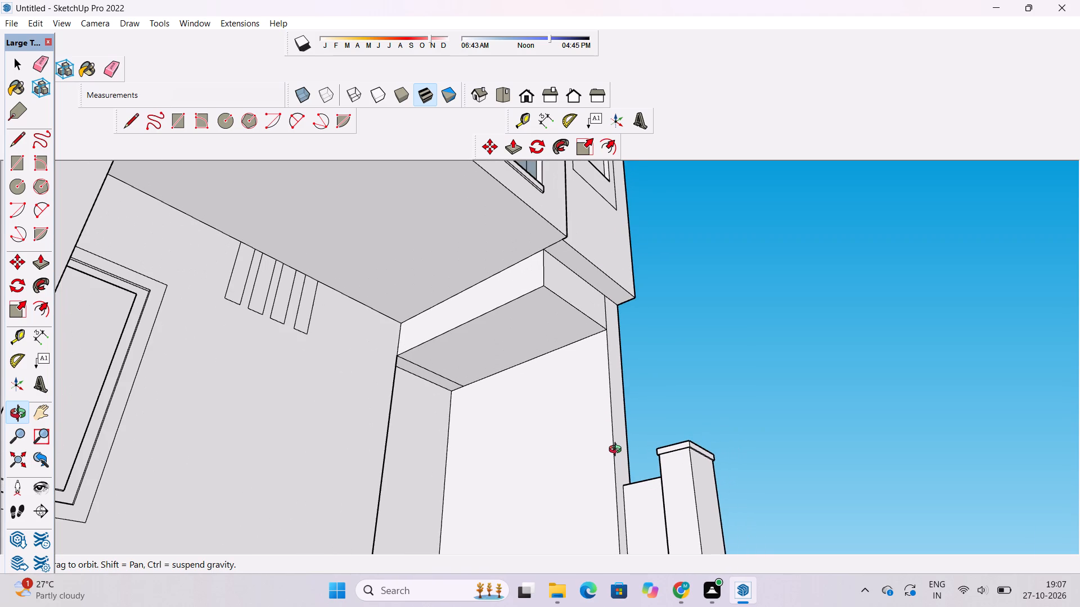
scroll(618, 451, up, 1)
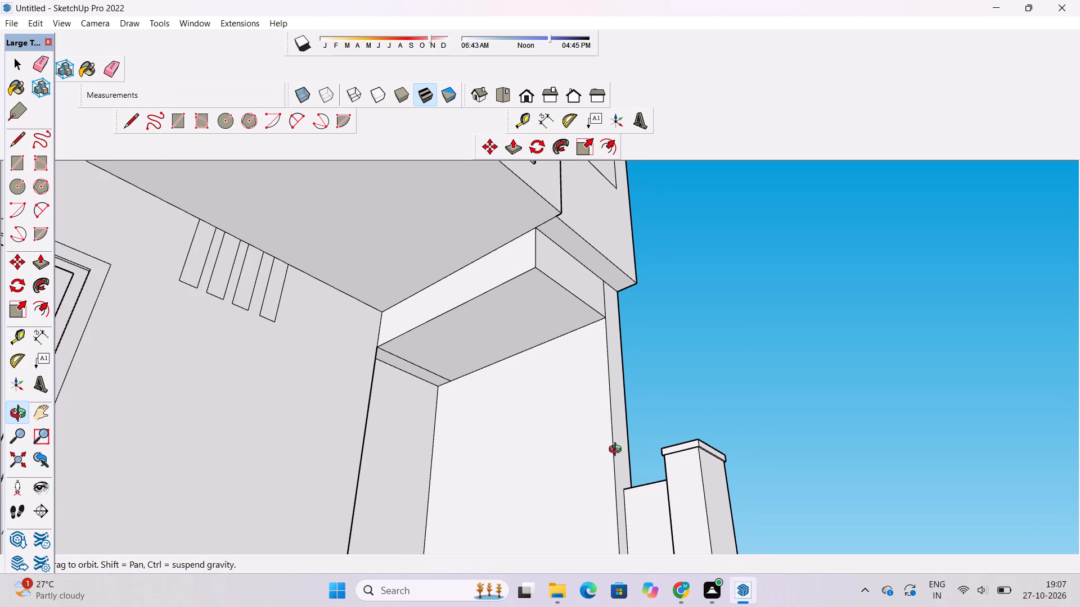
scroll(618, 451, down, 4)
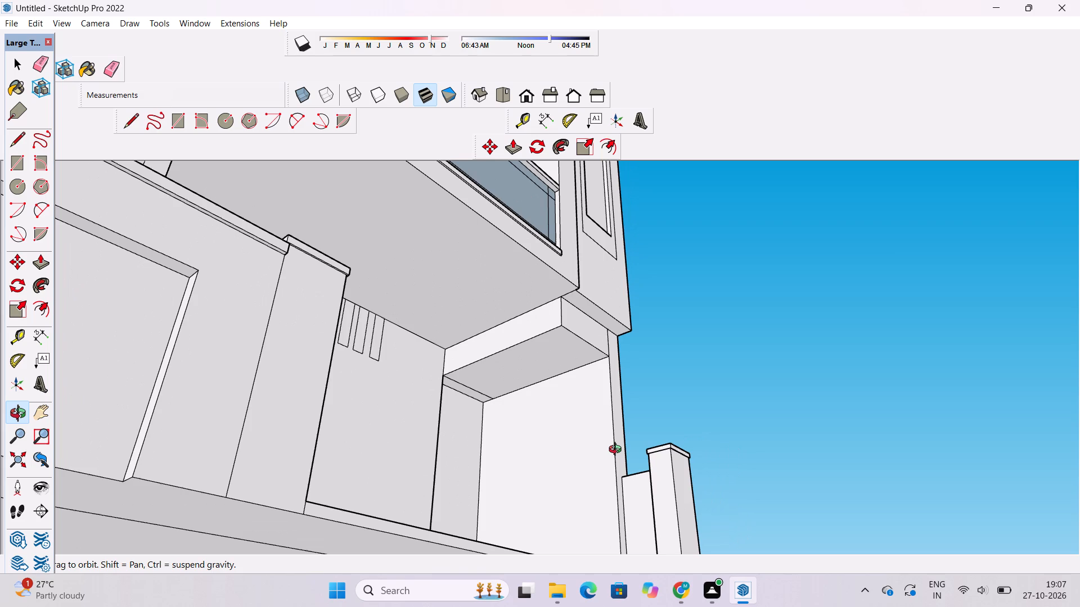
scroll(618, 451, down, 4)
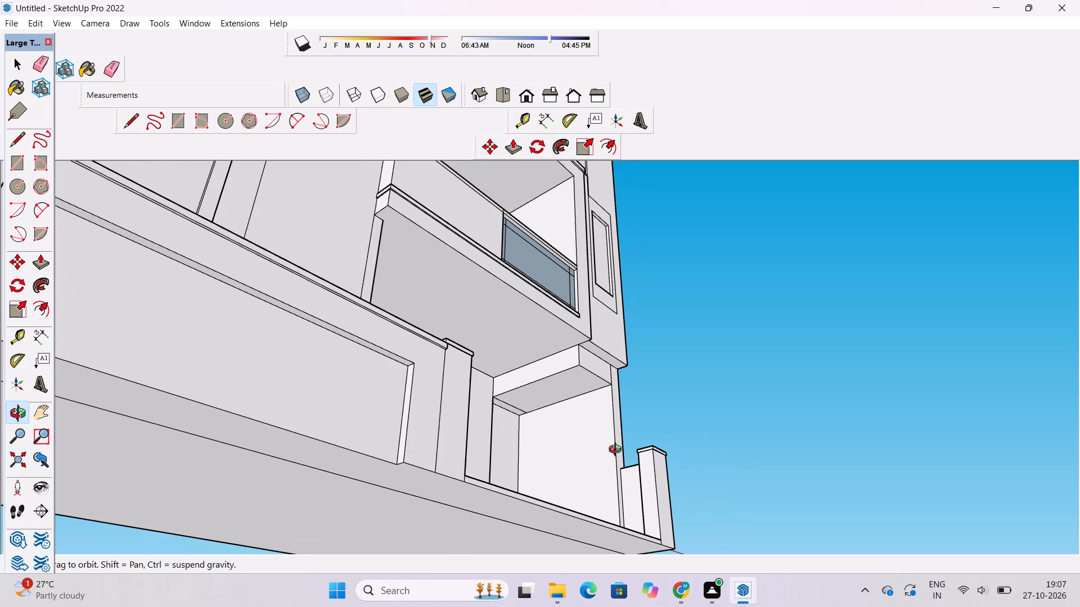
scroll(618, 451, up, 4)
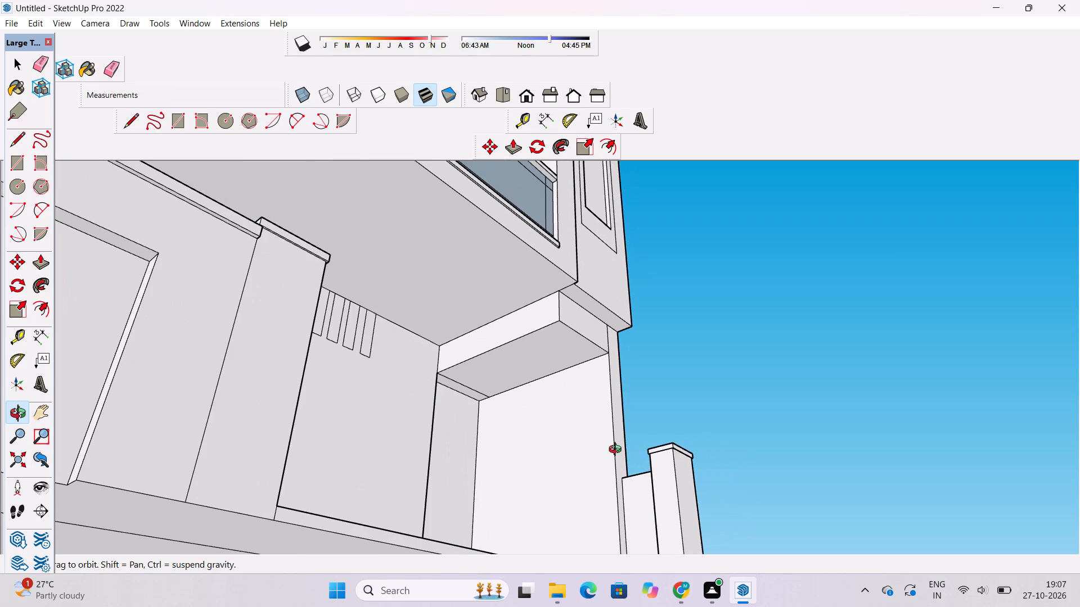
Examine the front boundary, the capped posts and the opening between them from several angles.
key(o)
scroll(615, 428, down, 1)
shift+drag(615, 464, 624, 402)
scroll(629, 392, down, 6)
drag(660, 405, 609, 559)
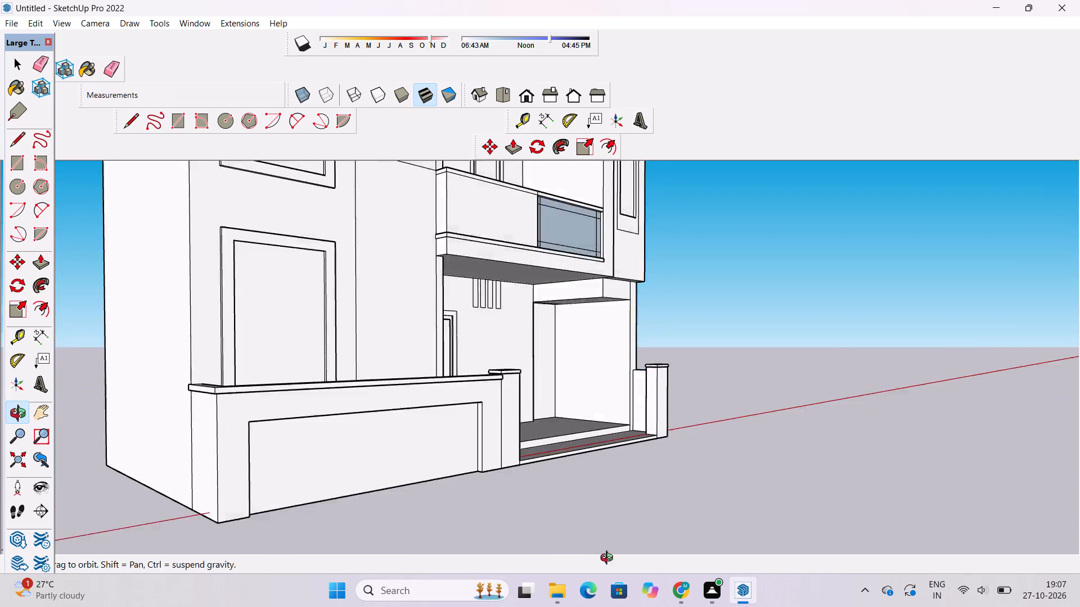
drag(609, 559, 592, 565)
scroll(578, 413, up, 5)
shift+drag(732, 364, 732, 459)
drag(796, 452, 665, 431)
scroll(669, 458, up, 5)
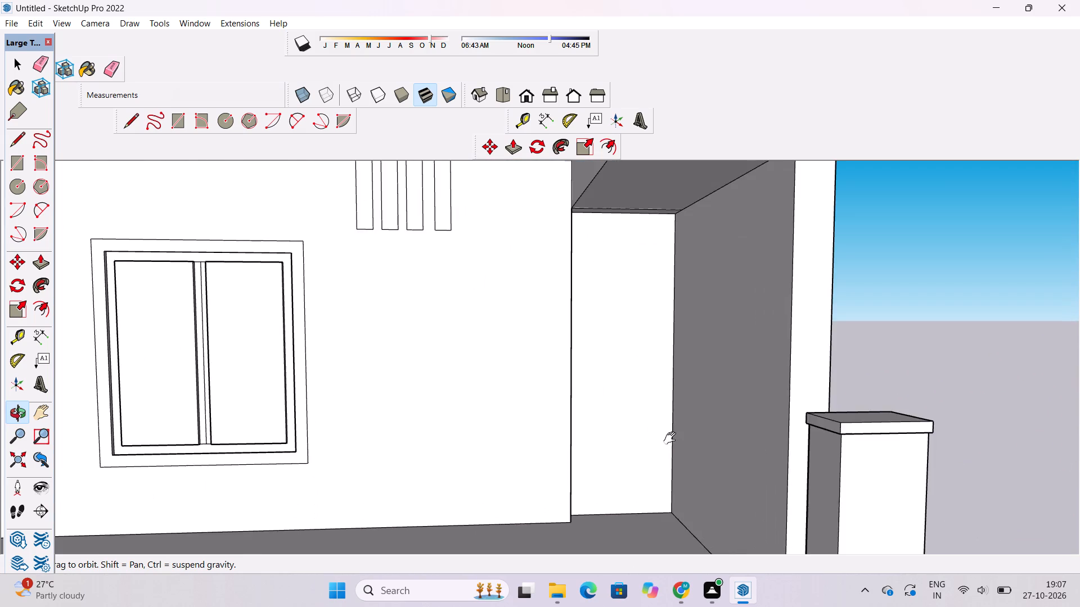
shift+scroll(673, 433, down, 6)
shift+drag(645, 465, 690, 394)
shift+scroll(696, 384, down, 3)
drag(696, 389, 696, 447)
scroll(578, 467, up, 2)
shift+drag(578, 467, 581, 459)
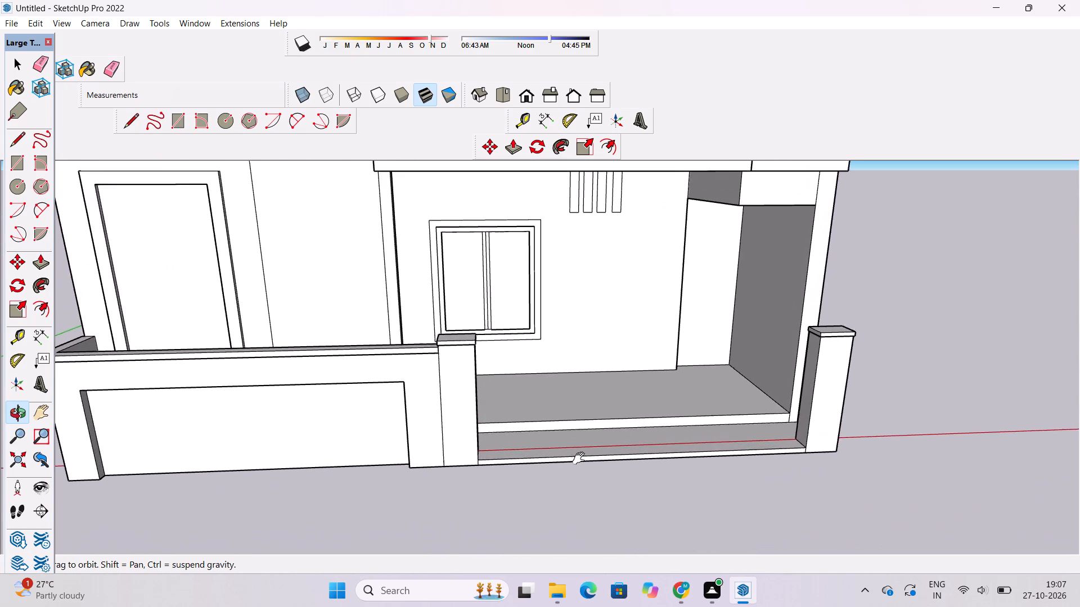
shift+drag(581, 459, 586, 450)
shift+drag(690, 402, 683, 405)
scroll(682, 405, down, 2)
drag(682, 405, 652, 427)
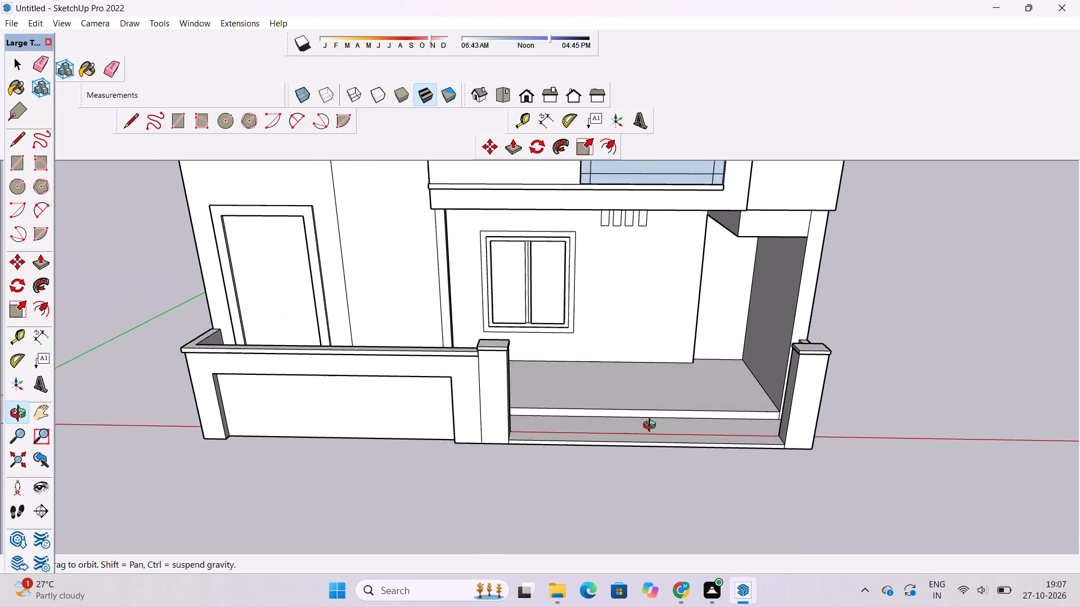
shift+drag(634, 444, 629, 424)
drag(629, 423, 630, 450)
Place a guide 1' inward from the front edge of the base strip between the two posts.
scroll(614, 451, up, 3)
shift+drag(606, 446, 589, 447)
drag(589, 451, 607, 496)
scroll(604, 426, up, 4)
shift+drag(605, 422, 545, 433)
shift+drag(537, 435, 503, 431)
shift+drag(500, 431, 501, 441)
key(r)
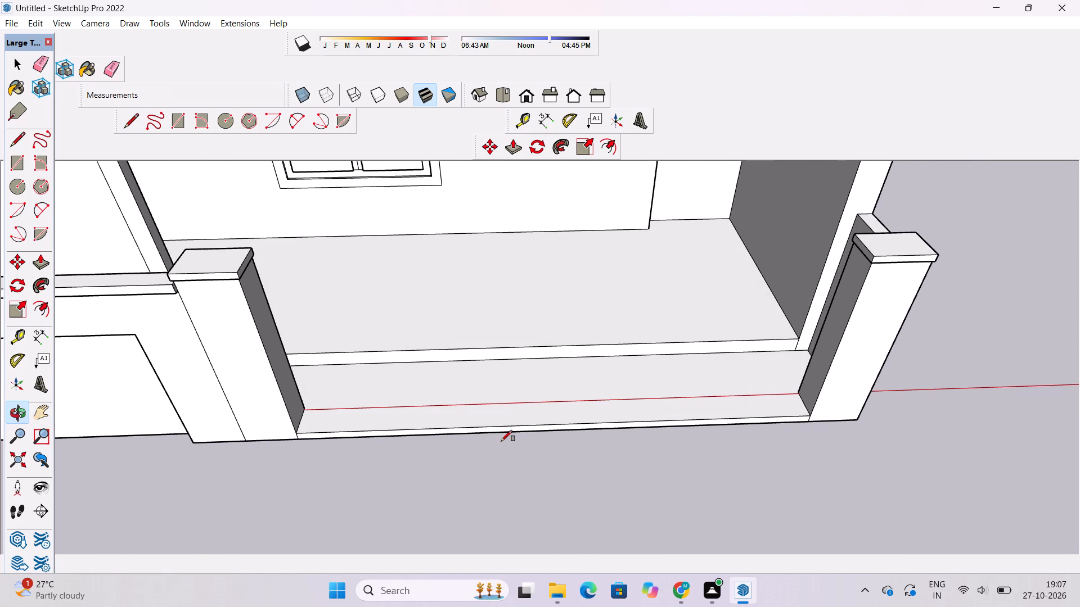
key(space)
key(t)
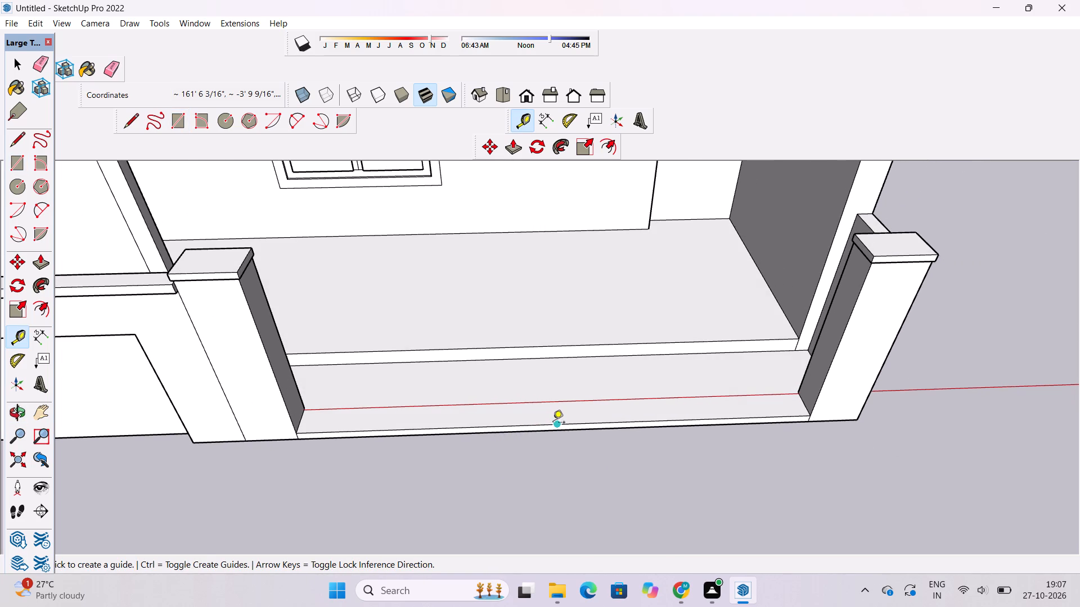
click(557, 423)
scroll(557, 423, up, 4)
scroll(586, 412, down, 2)
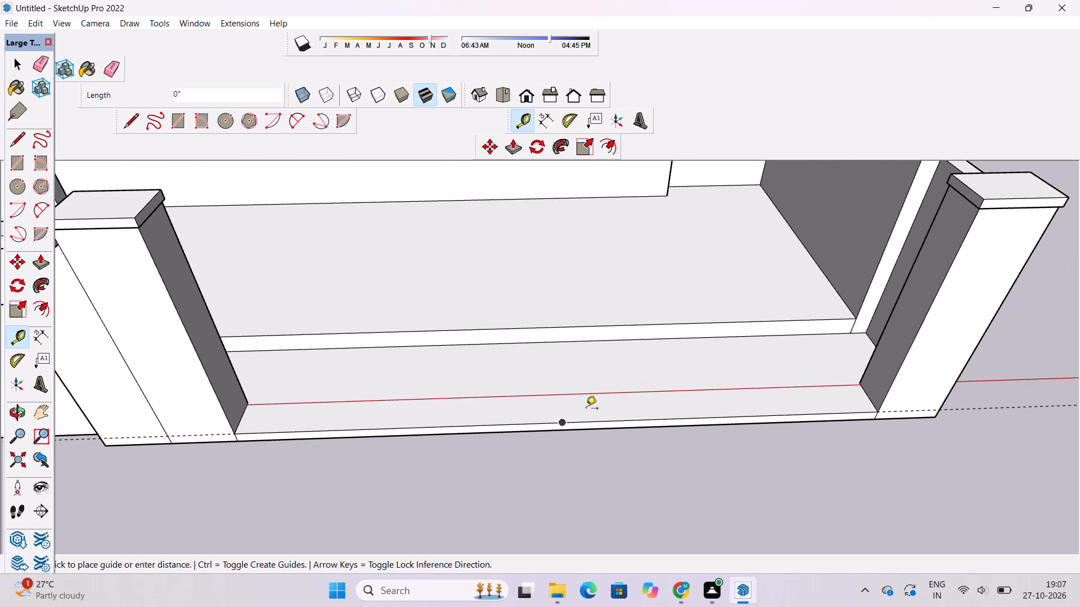
scroll(586, 407, up, 3)
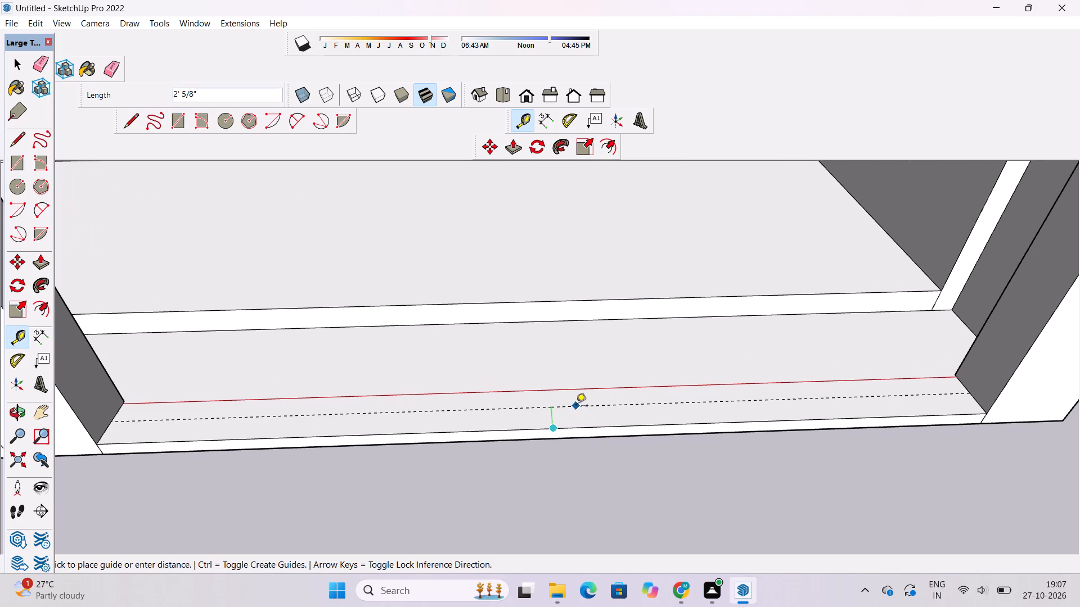
text(1')
key(Return)
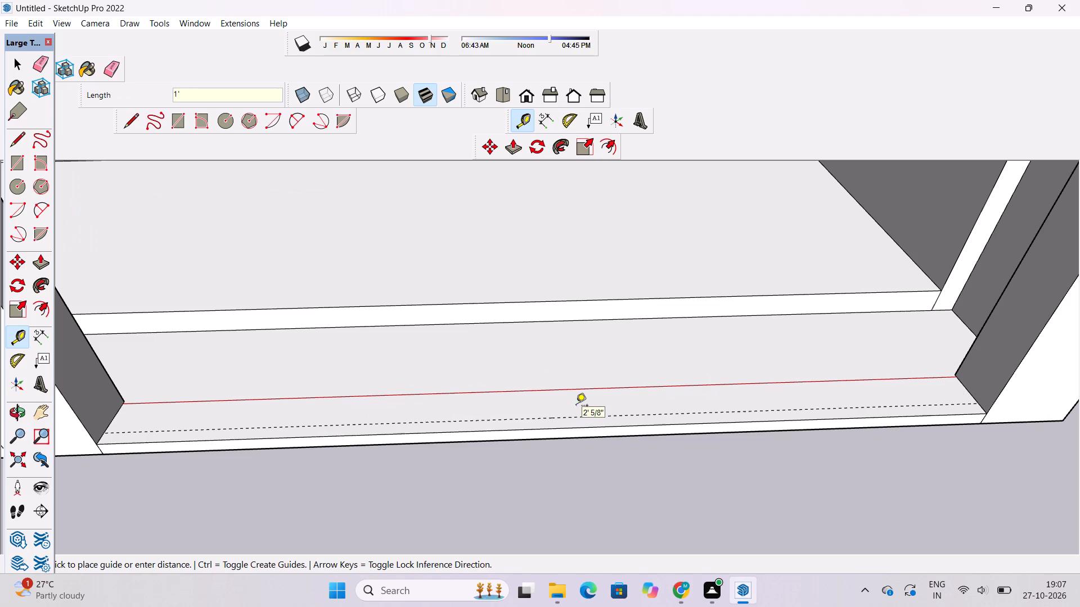
Draw a line along the guide across the opening's base, from one post to the other.
key(l)
click(107, 433)
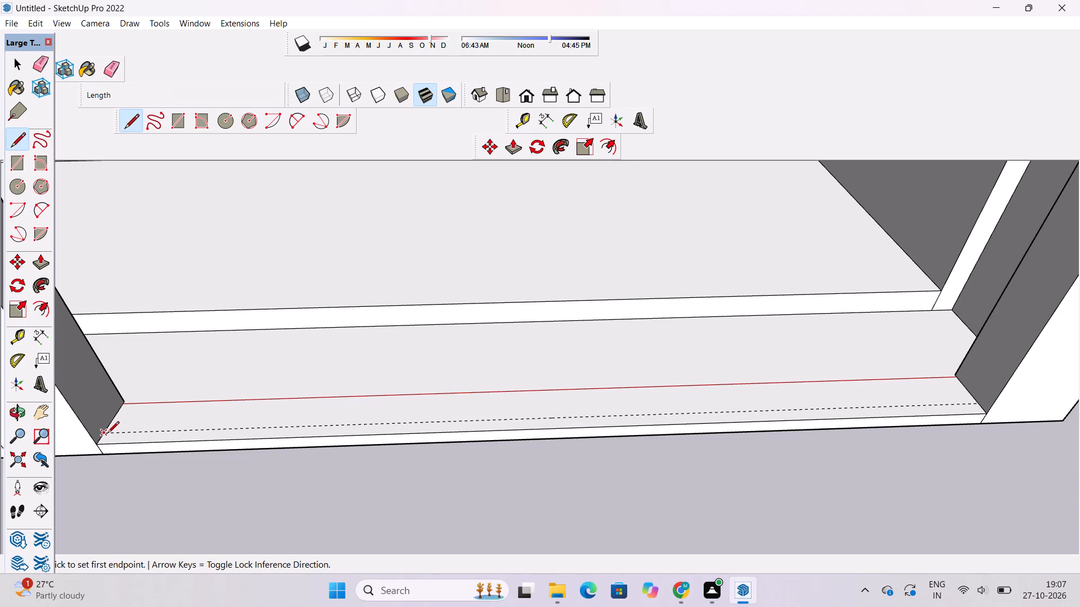
scroll(107, 434, down, 4)
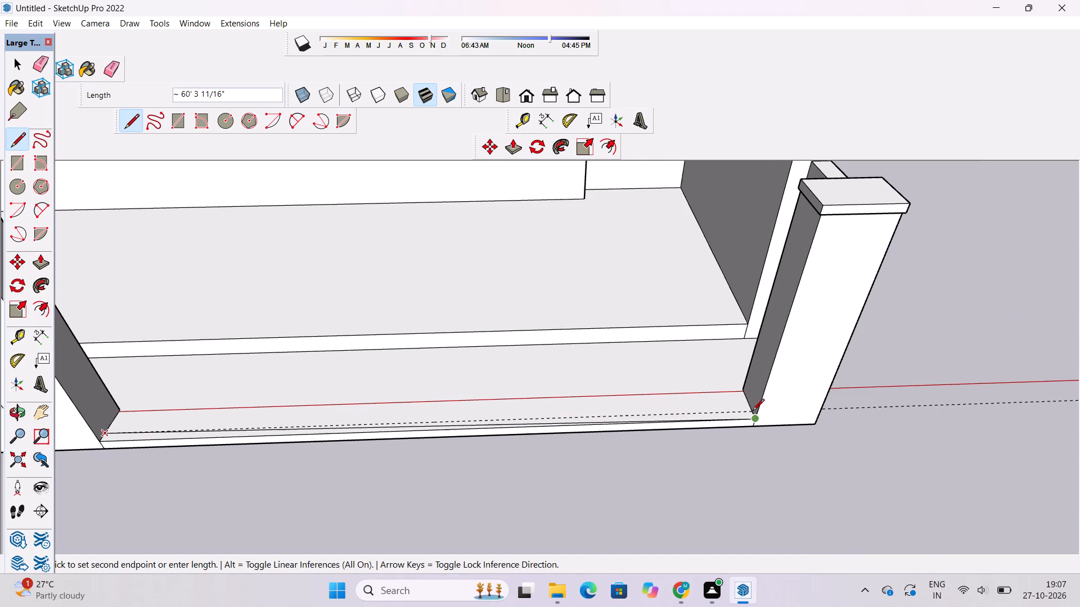
scroll(744, 406, up, 4)
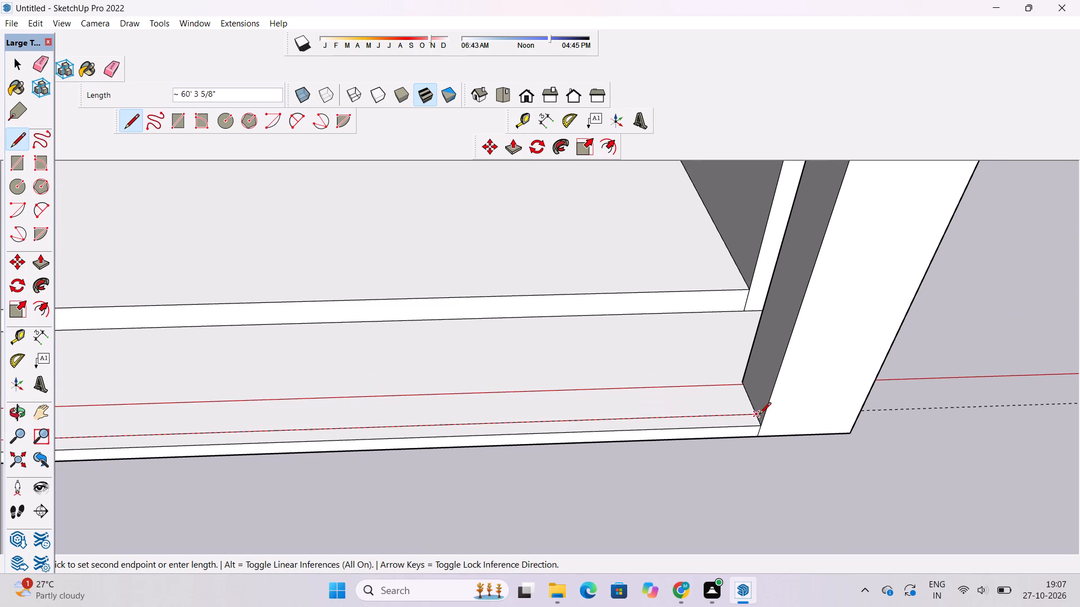
click(759, 415)
scroll(718, 411, down, 5)
Erase the guide line running through the opening's base.
key(e)
drag(843, 402, 852, 429)
scroll(831, 413, down, 1)
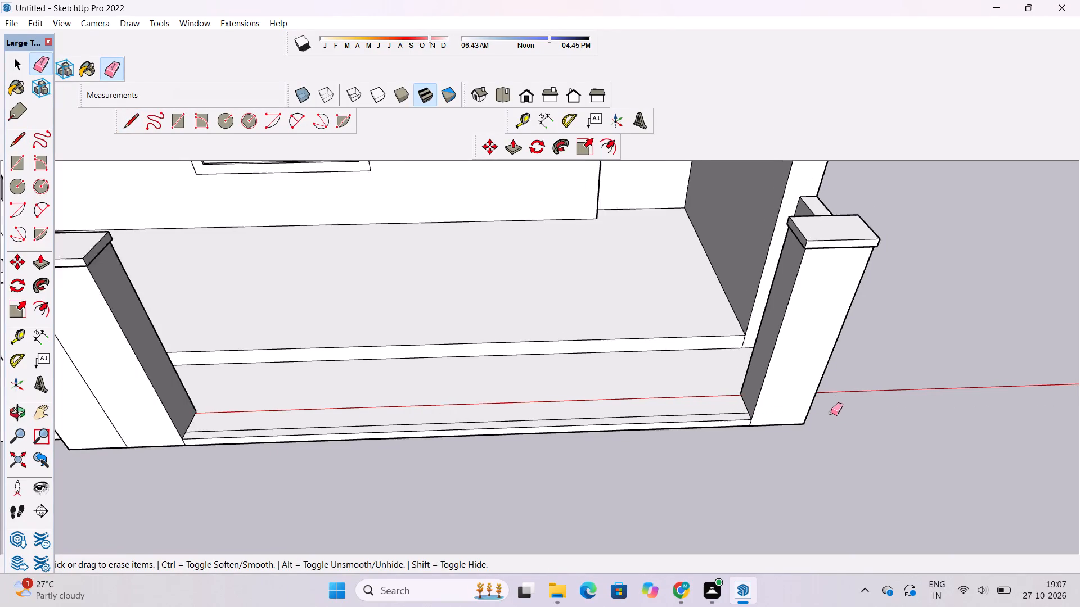
scroll(831, 413, down, 1)
Push/Pull the narrow front strip between the posts up 21' to fill the opening to just below the caps.
key(o)
shift+drag(604, 474, 676, 472)
drag(681, 472, 651, 414)
scroll(649, 399, down, 4)
shift+drag(670, 423, 685, 450)
drag(704, 461, 774, 455)
scroll(793, 422, up, 3)
shift+drag(791, 419, 787, 443)
shift+scroll(782, 439, up, 4)
shift+drag(780, 429, 780, 443)
key(p)
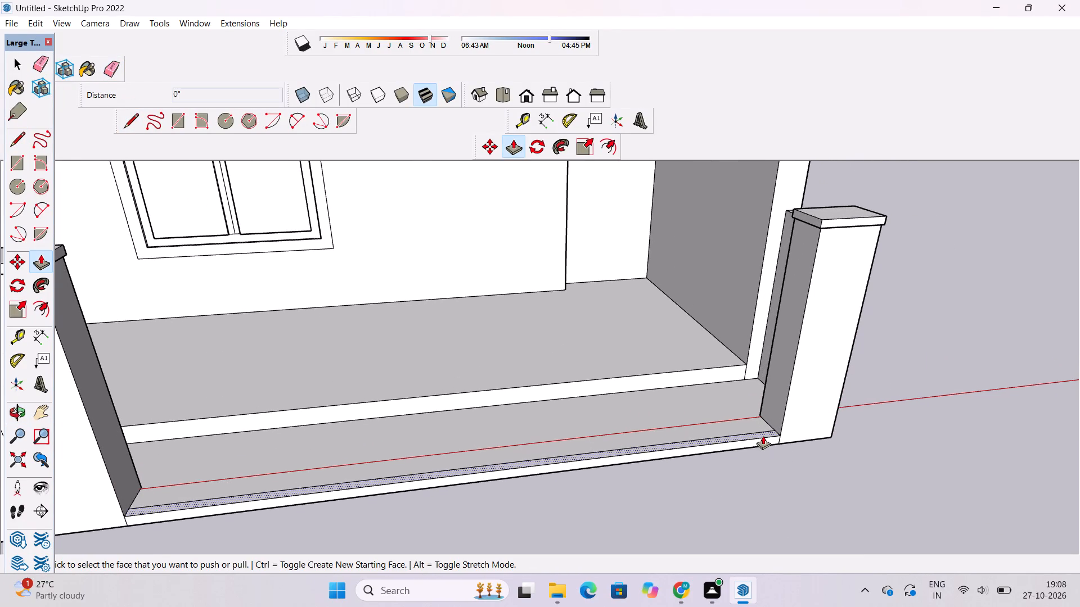
click(763, 436)
scroll(762, 430, down, 3)
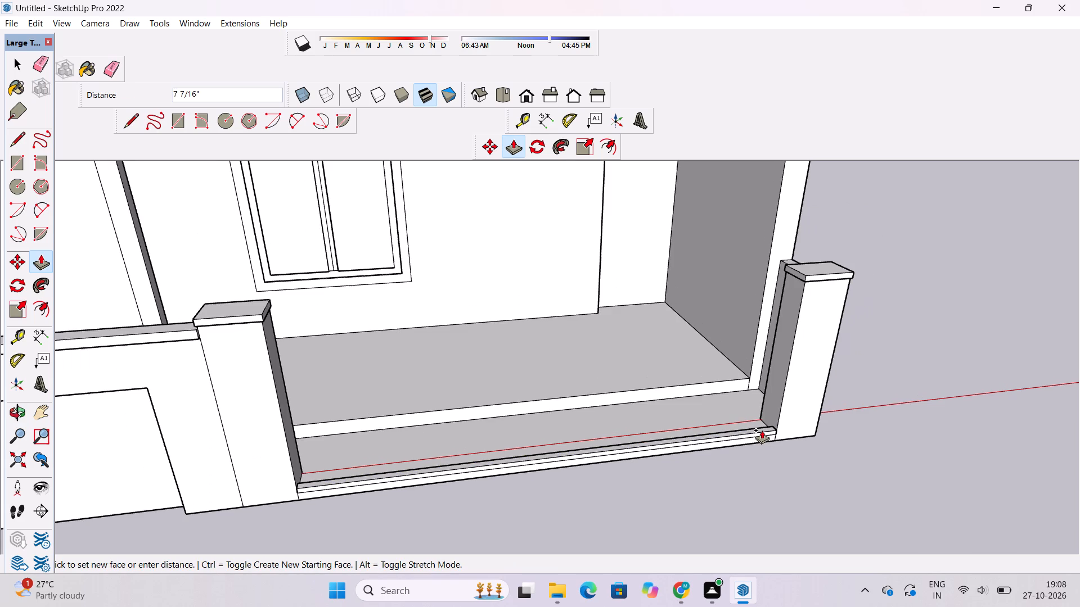
key(o)
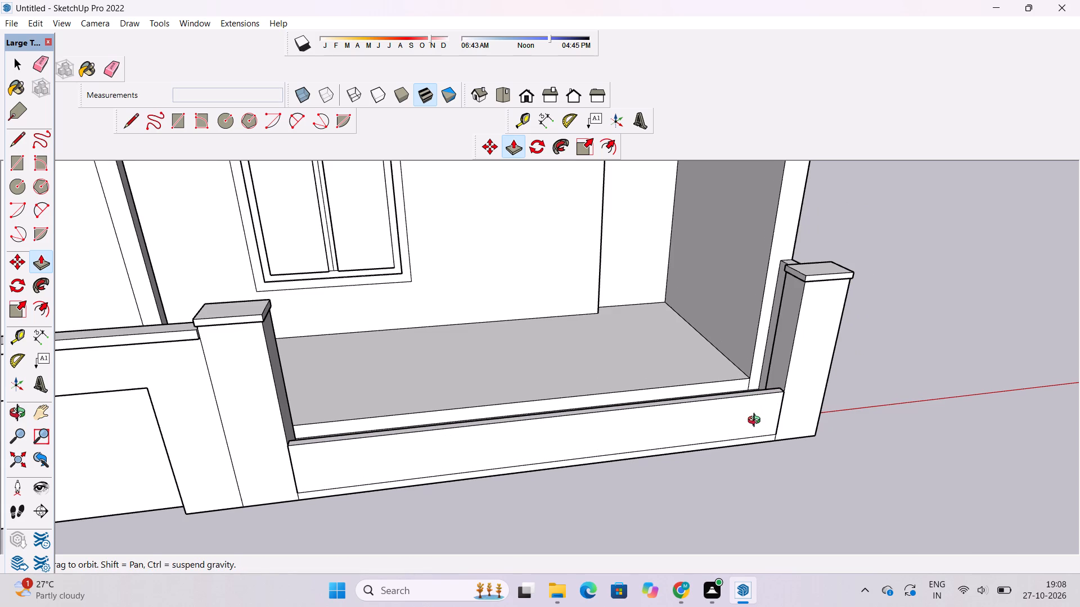
drag(756, 433, 735, 386)
drag(734, 382, 746, 411)
drag(749, 421, 748, 406)
scroll(748, 395, down, 3)
shift+drag(760, 438, 772, 452)
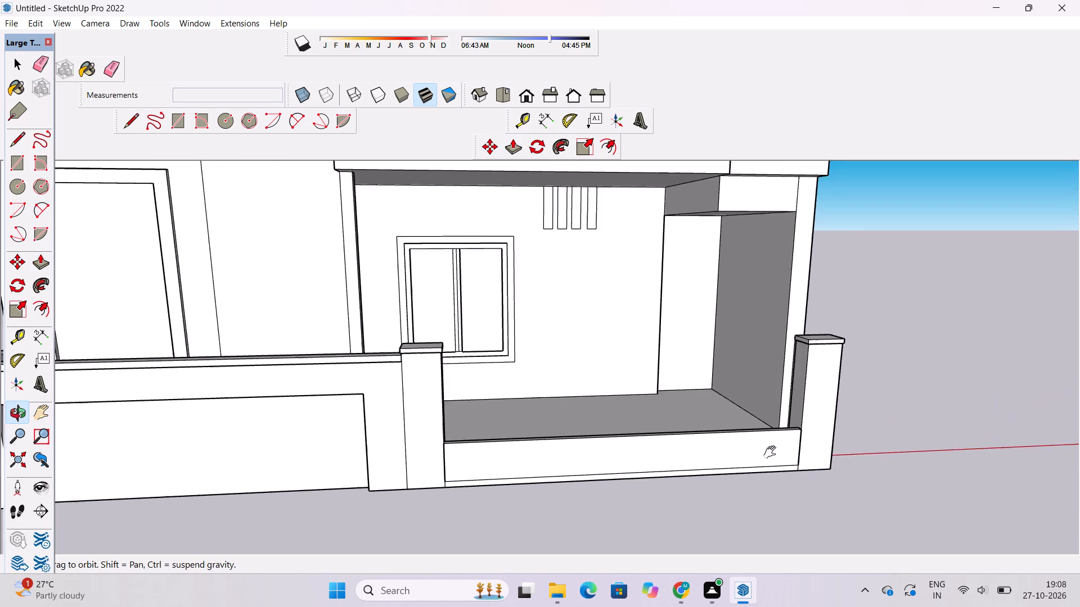
shift+drag(772, 452, 775, 456)
drag(776, 459, 757, 438)
key(p)
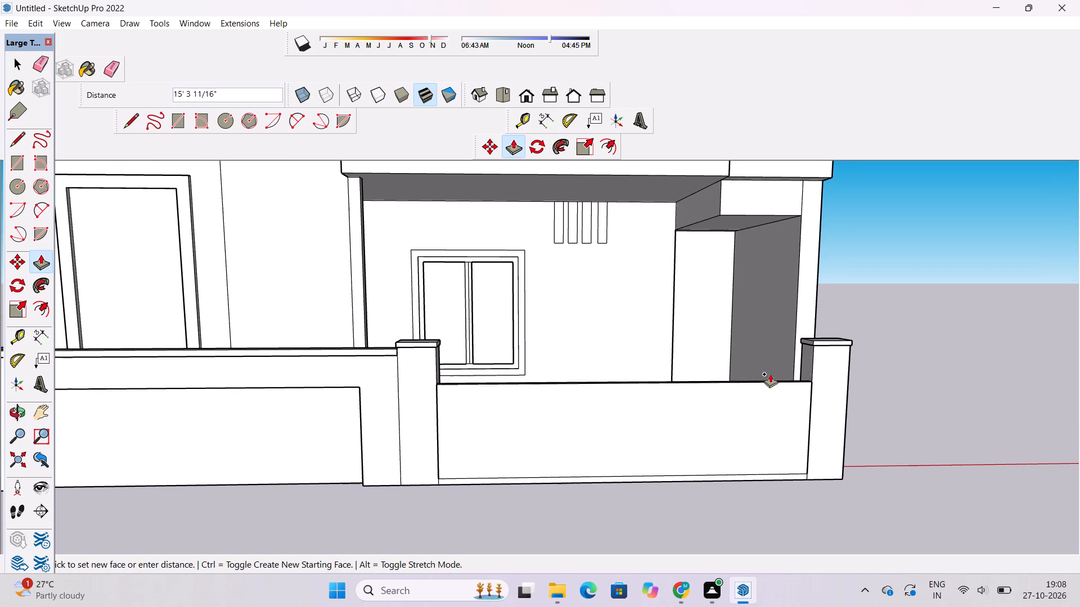
scroll(771, 374, up, 13)
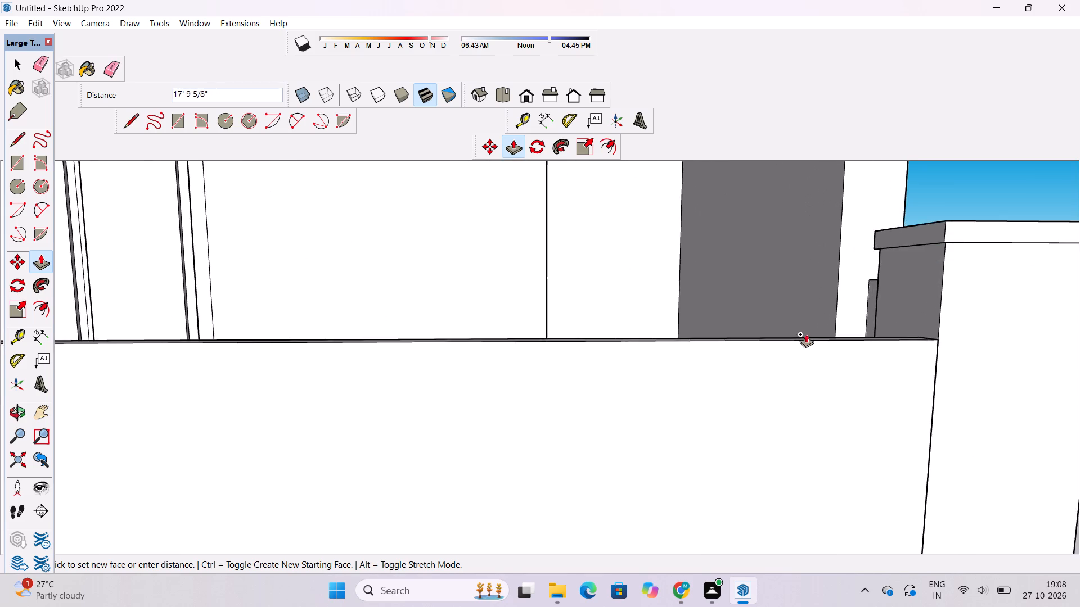
scroll(806, 334, down, 3)
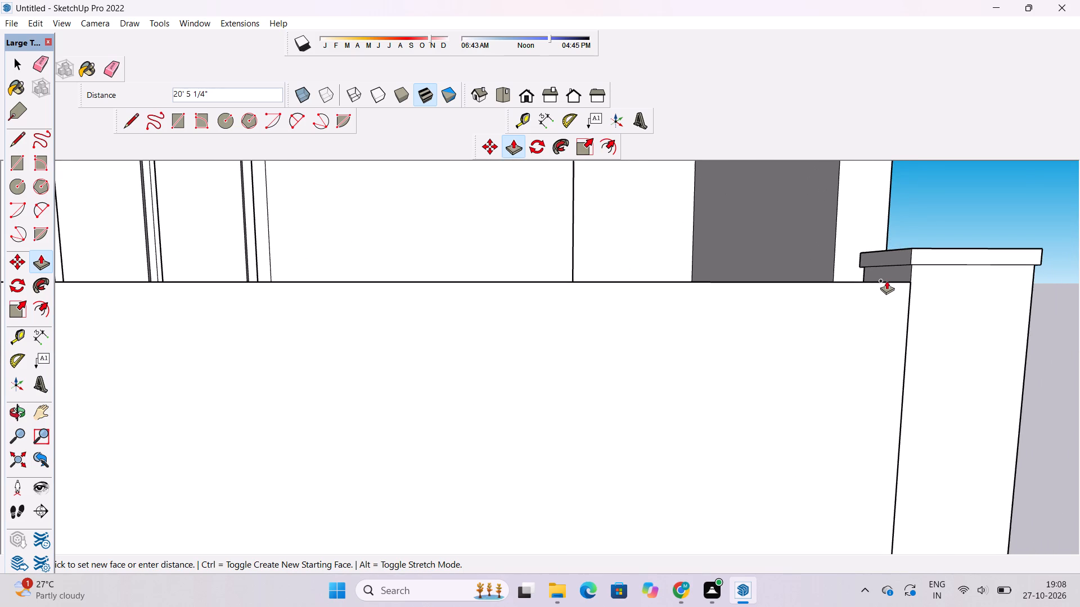
key(2)
text(1')
key(Return)
key(space)
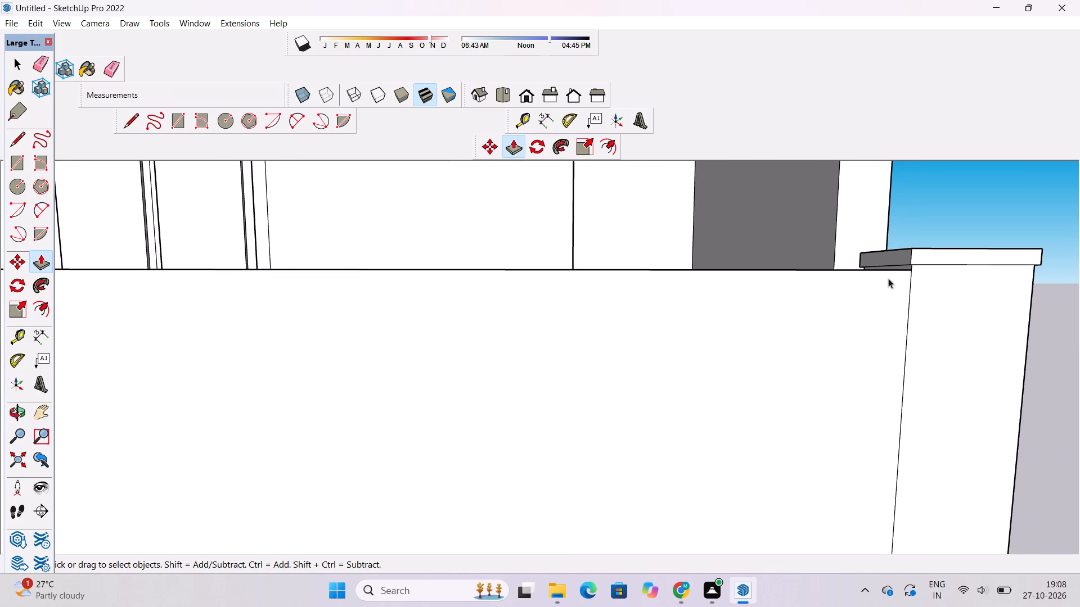
Erase the horizontal seam edge along the bottom of the new panel between the posts.
key(o)
scroll(888, 278, down, 7)
drag(894, 289, 905, 324)
scroll(830, 345, down, 3)
shift+drag(785, 396, 771, 346)
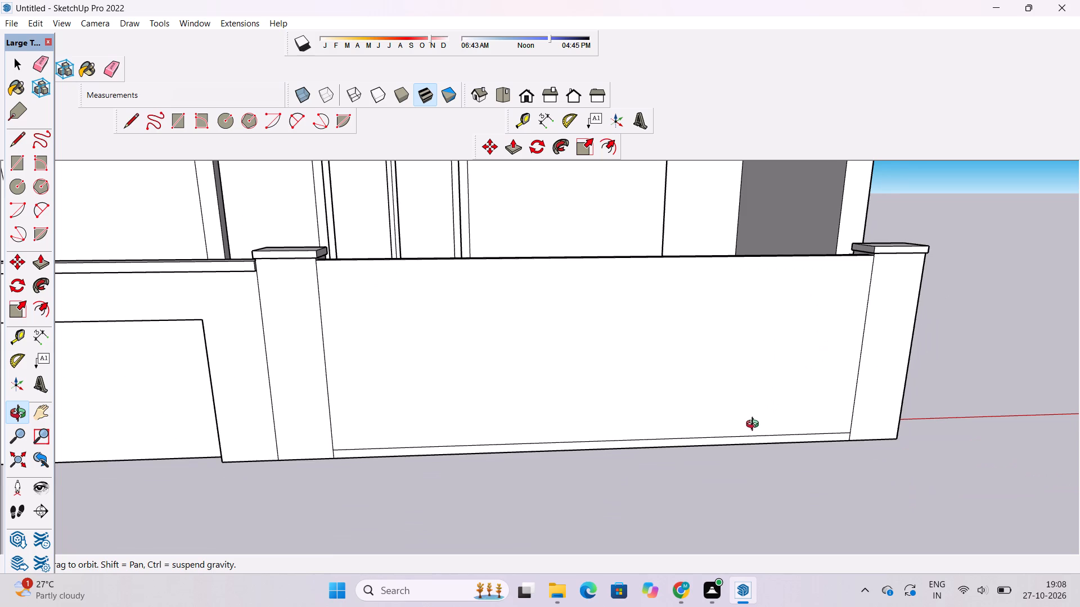
shift+drag(752, 425, 760, 436)
drag(760, 436, 775, 394)
shift+drag(624, 441, 611, 447)
shift+scroll(592, 447, down, 2)
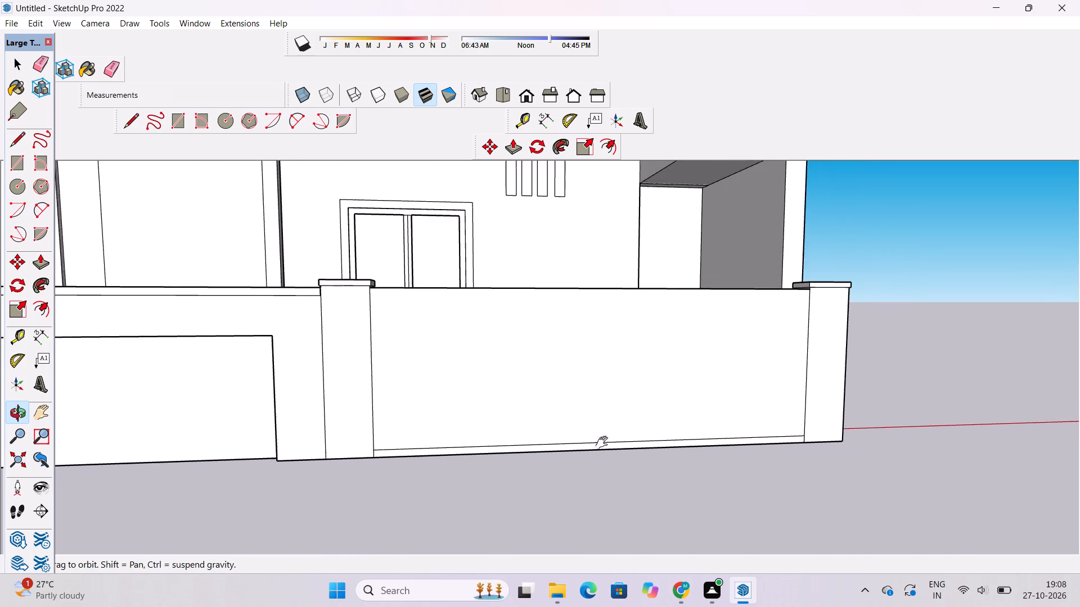
shift+drag(614, 440, 597, 450)
key(e)
drag(599, 445, 604, 452)
scroll(605, 452, down, 2)
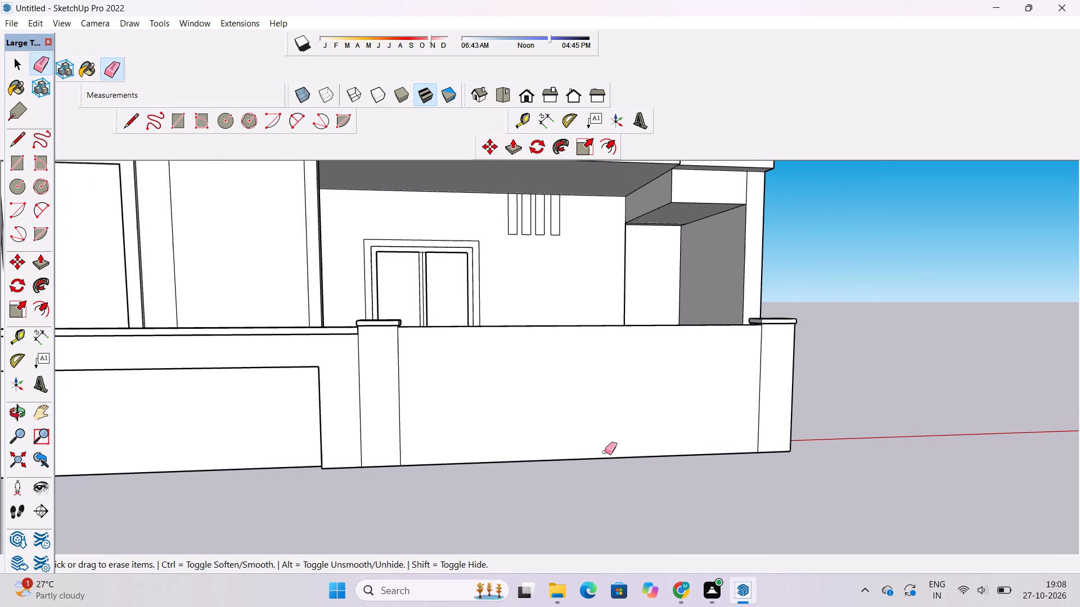
Examine the filled front boundary and its posts from above and from the front.
key(o)
drag(758, 352, 454, 601)
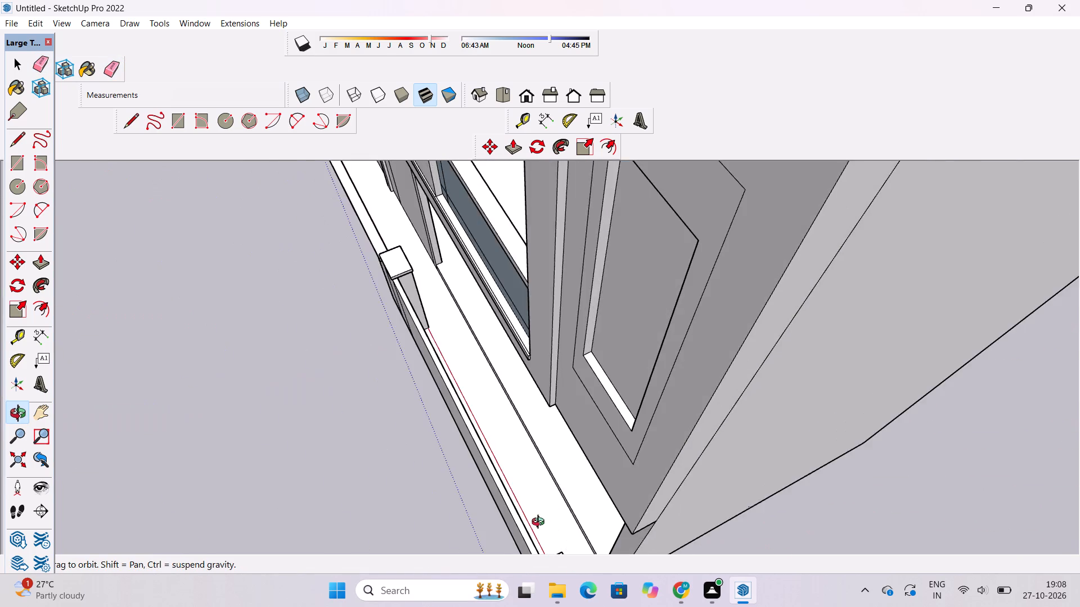
scroll(553, 516, up, 3)
drag(566, 519, 622, 460)
scroll(691, 398, down, 12)
drag(641, 493, 683, 490)
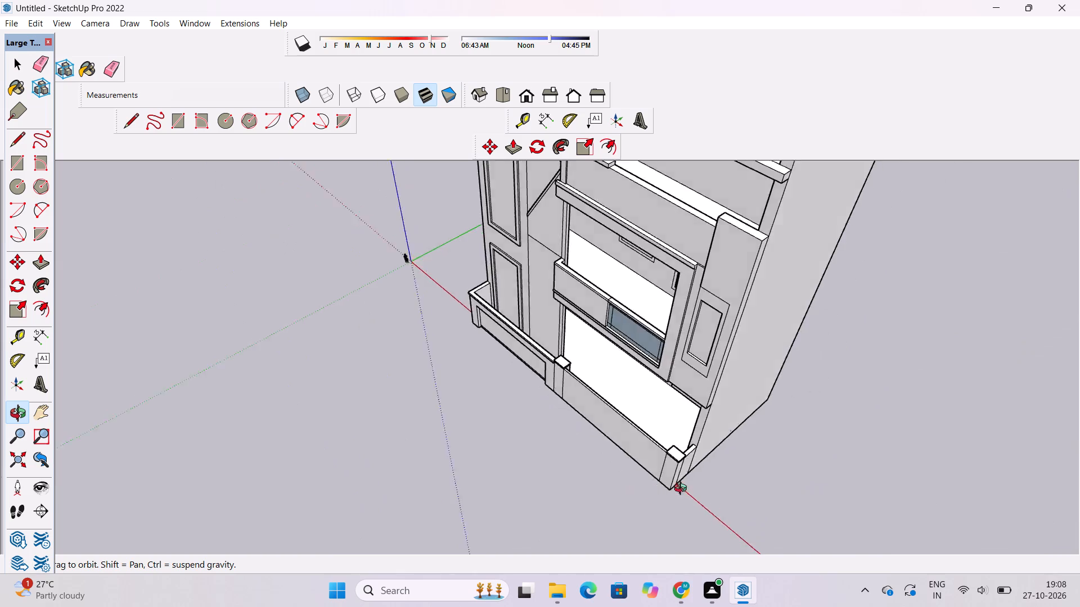
drag(683, 490, 802, 379)
shift+drag(719, 400, 724, 364)
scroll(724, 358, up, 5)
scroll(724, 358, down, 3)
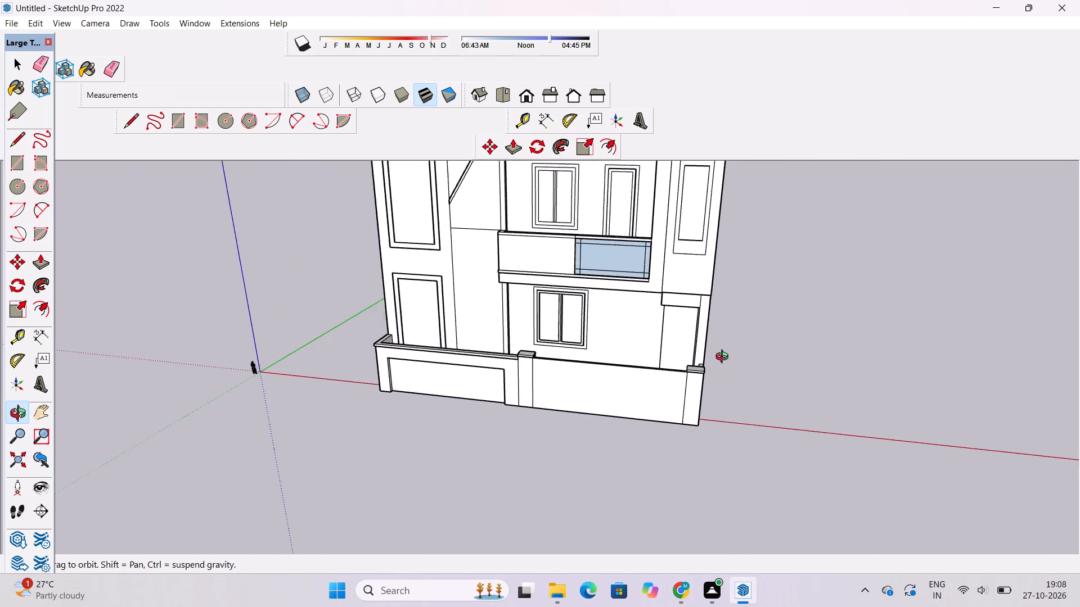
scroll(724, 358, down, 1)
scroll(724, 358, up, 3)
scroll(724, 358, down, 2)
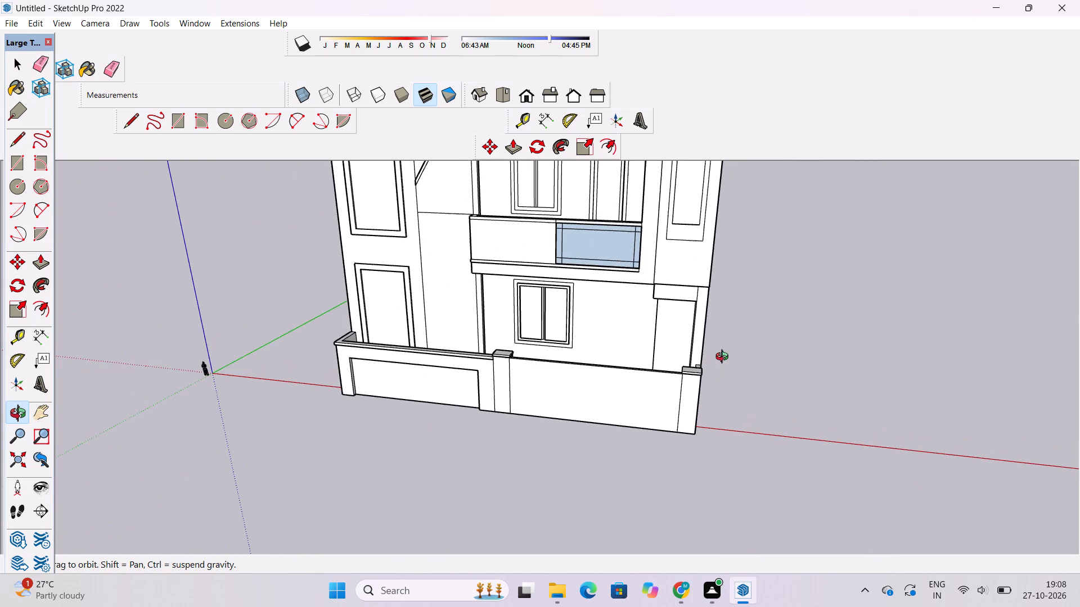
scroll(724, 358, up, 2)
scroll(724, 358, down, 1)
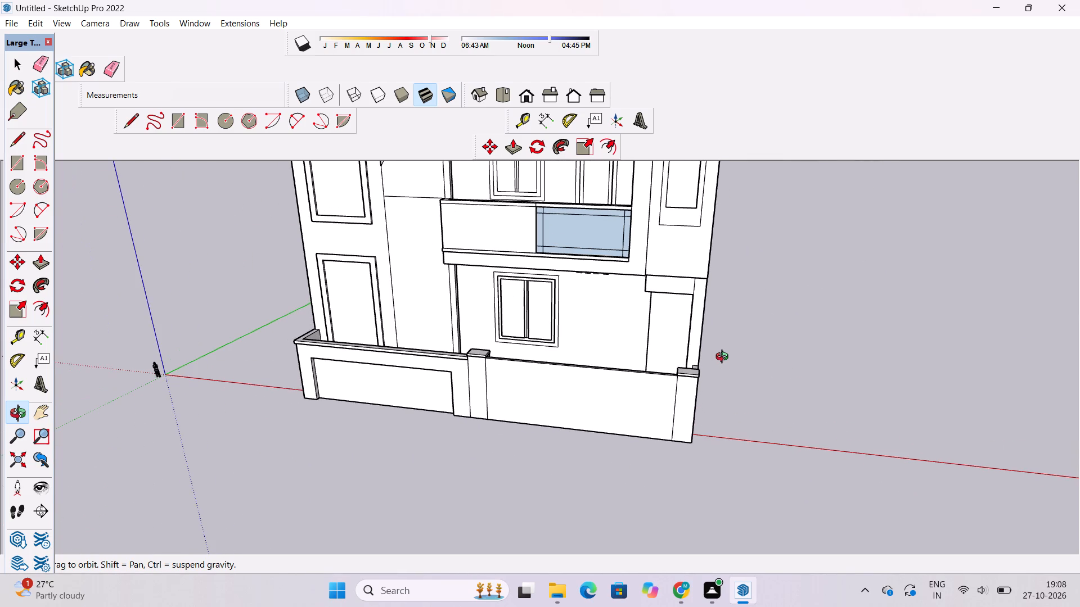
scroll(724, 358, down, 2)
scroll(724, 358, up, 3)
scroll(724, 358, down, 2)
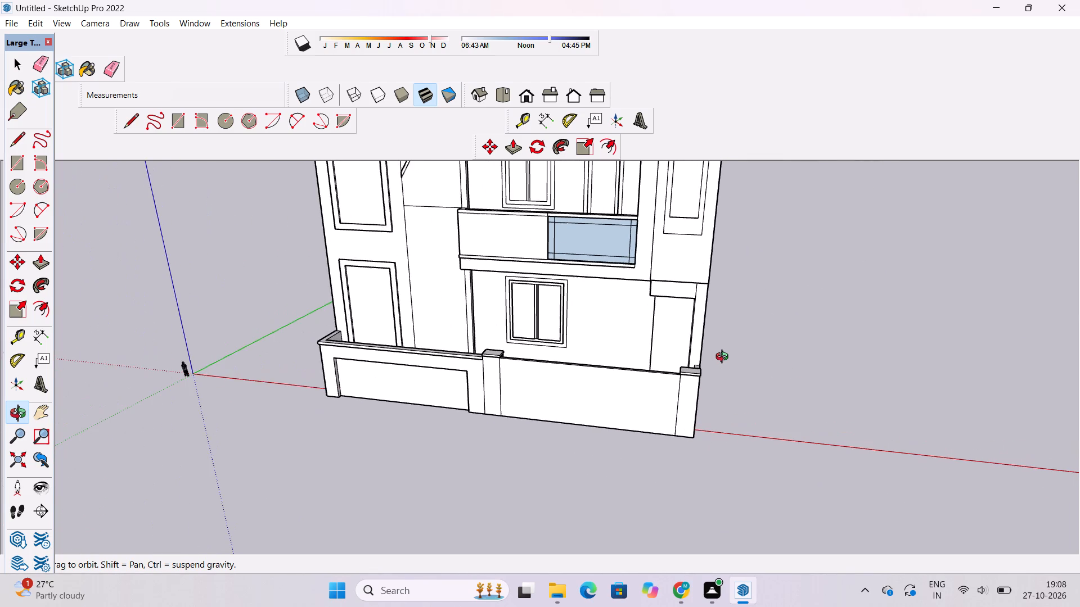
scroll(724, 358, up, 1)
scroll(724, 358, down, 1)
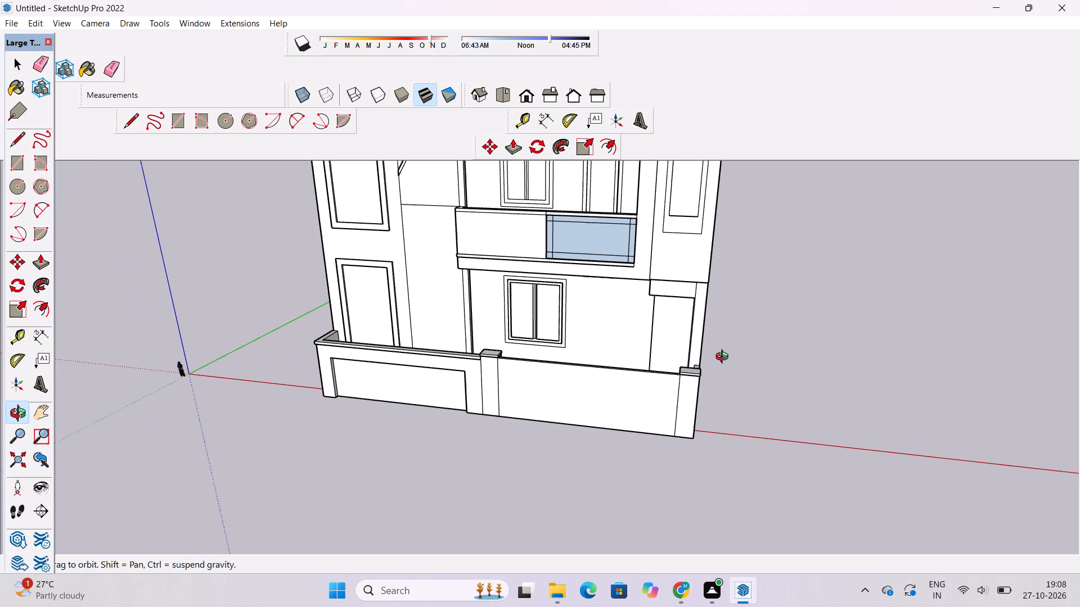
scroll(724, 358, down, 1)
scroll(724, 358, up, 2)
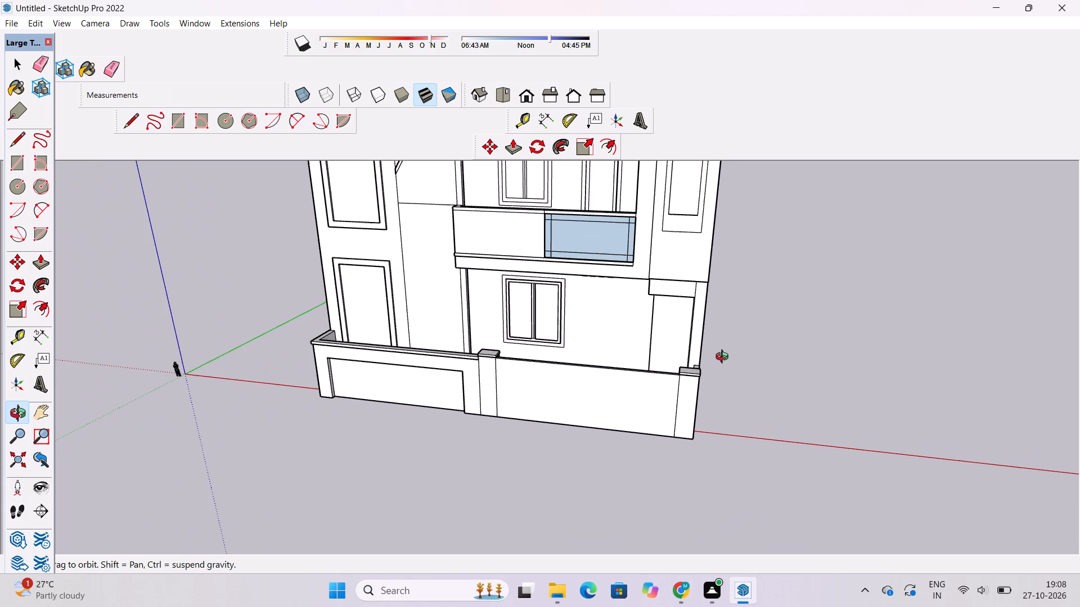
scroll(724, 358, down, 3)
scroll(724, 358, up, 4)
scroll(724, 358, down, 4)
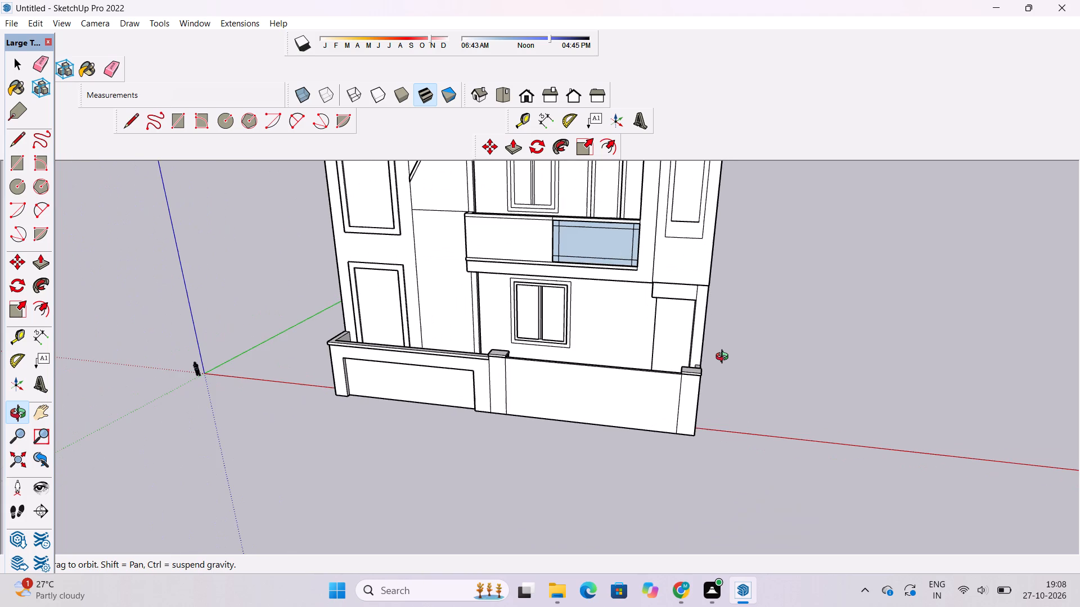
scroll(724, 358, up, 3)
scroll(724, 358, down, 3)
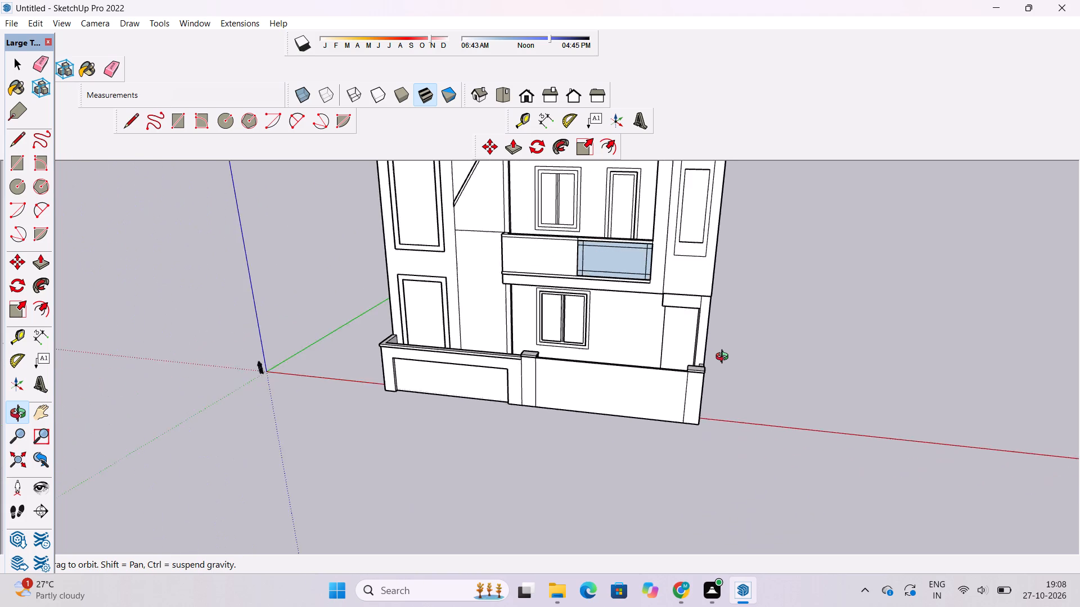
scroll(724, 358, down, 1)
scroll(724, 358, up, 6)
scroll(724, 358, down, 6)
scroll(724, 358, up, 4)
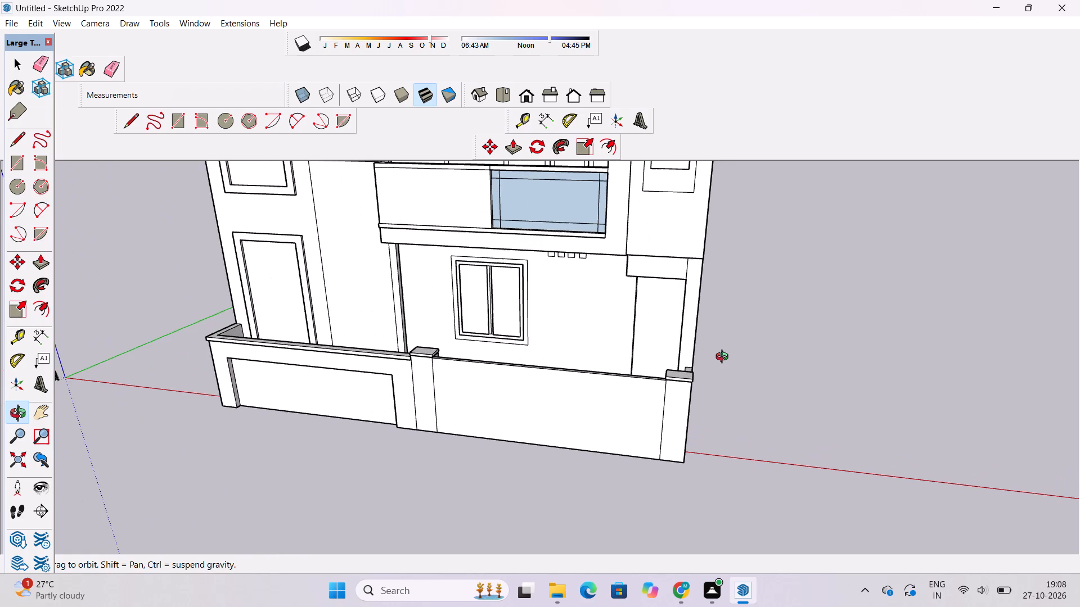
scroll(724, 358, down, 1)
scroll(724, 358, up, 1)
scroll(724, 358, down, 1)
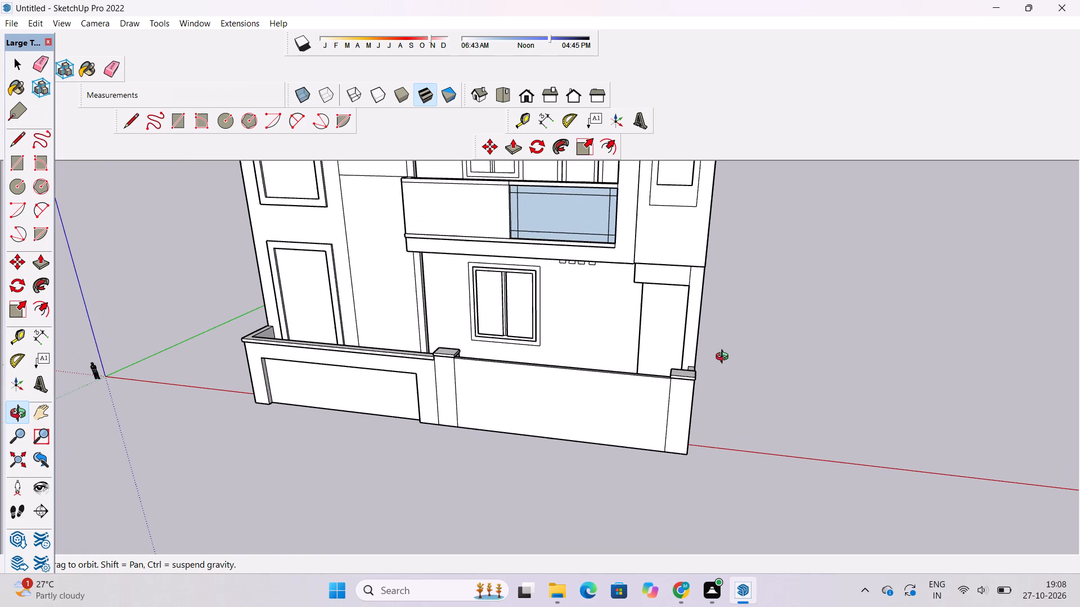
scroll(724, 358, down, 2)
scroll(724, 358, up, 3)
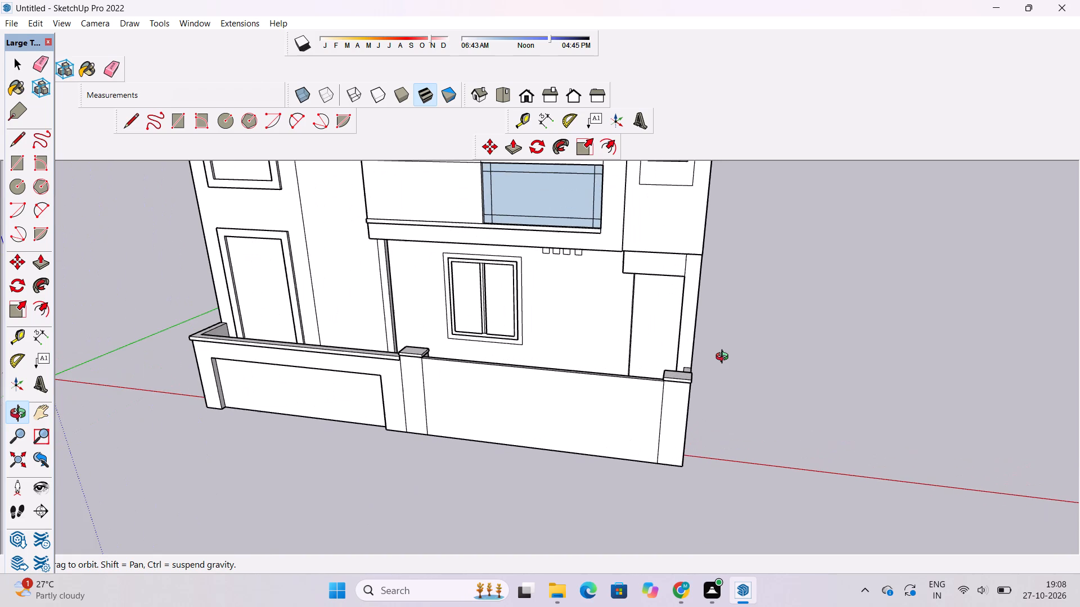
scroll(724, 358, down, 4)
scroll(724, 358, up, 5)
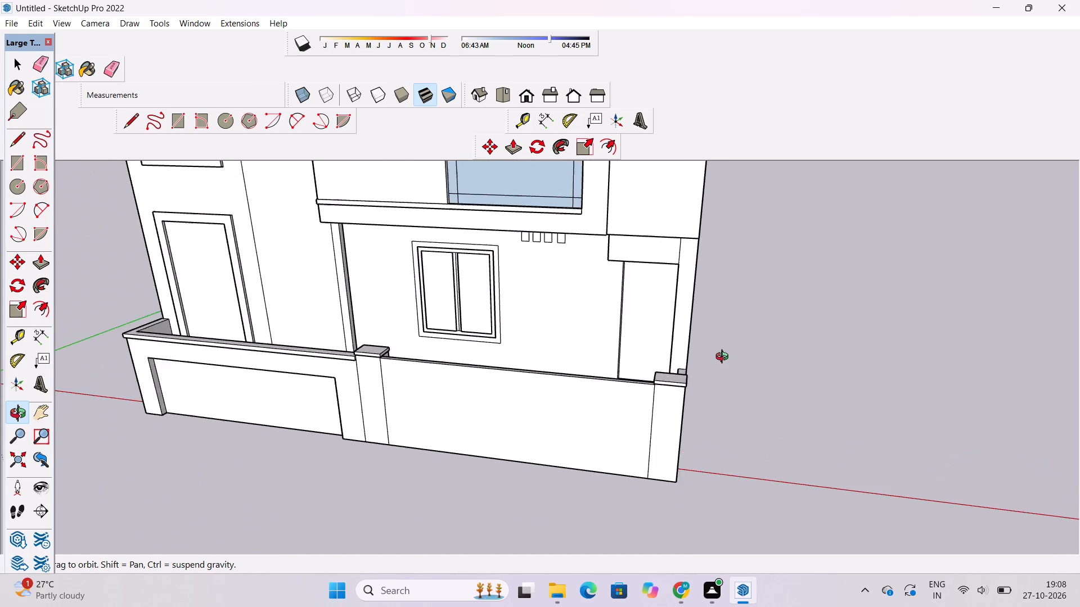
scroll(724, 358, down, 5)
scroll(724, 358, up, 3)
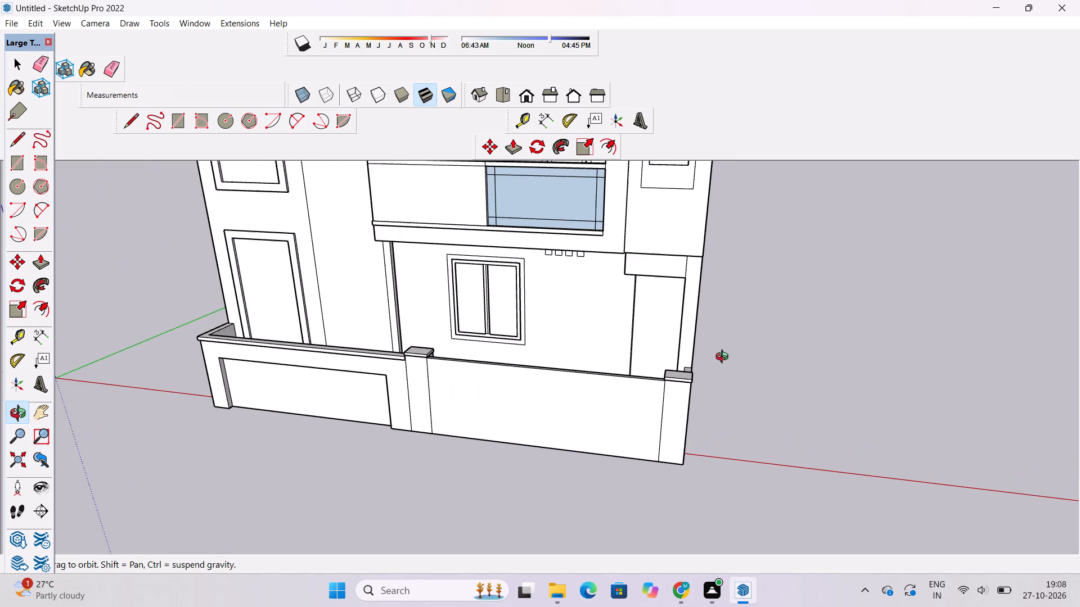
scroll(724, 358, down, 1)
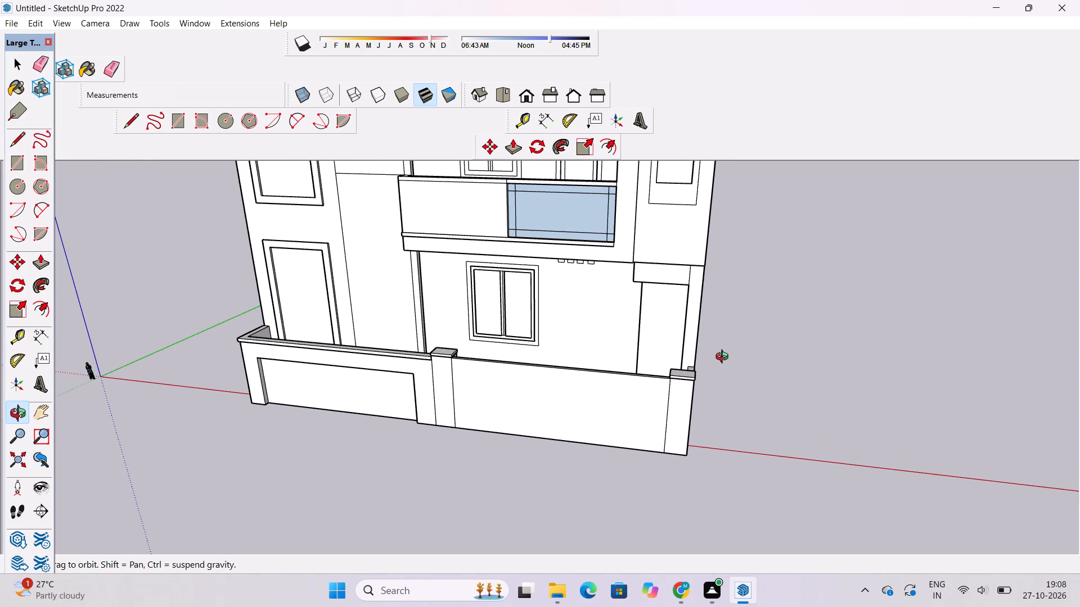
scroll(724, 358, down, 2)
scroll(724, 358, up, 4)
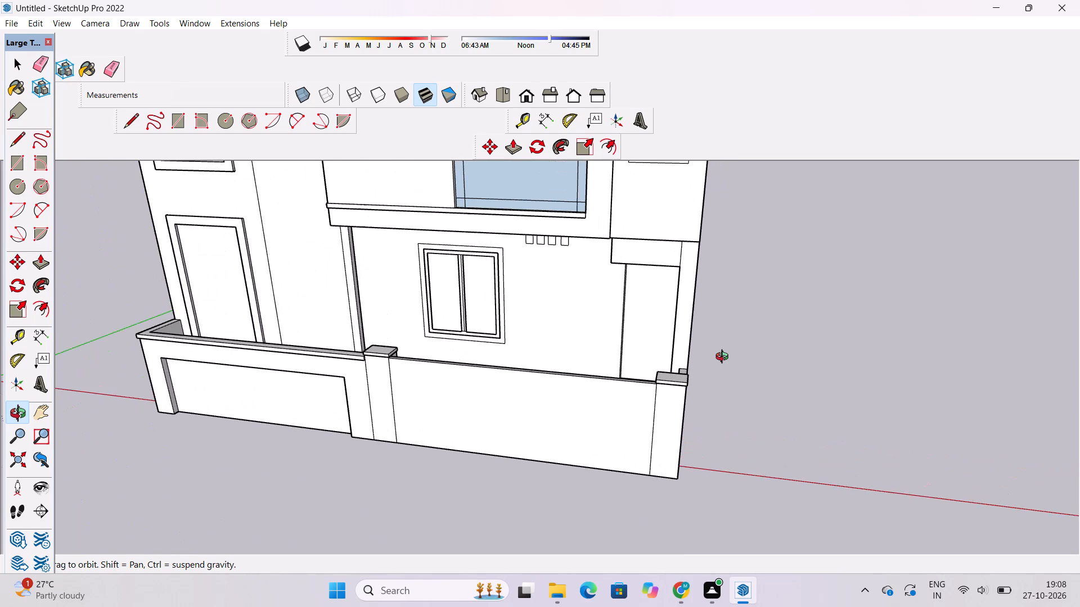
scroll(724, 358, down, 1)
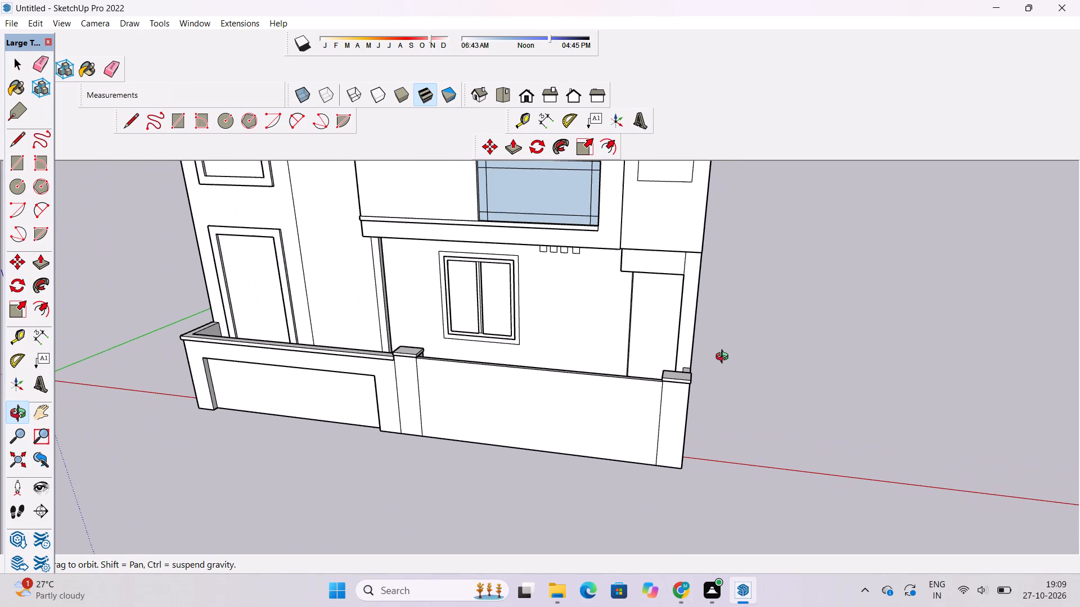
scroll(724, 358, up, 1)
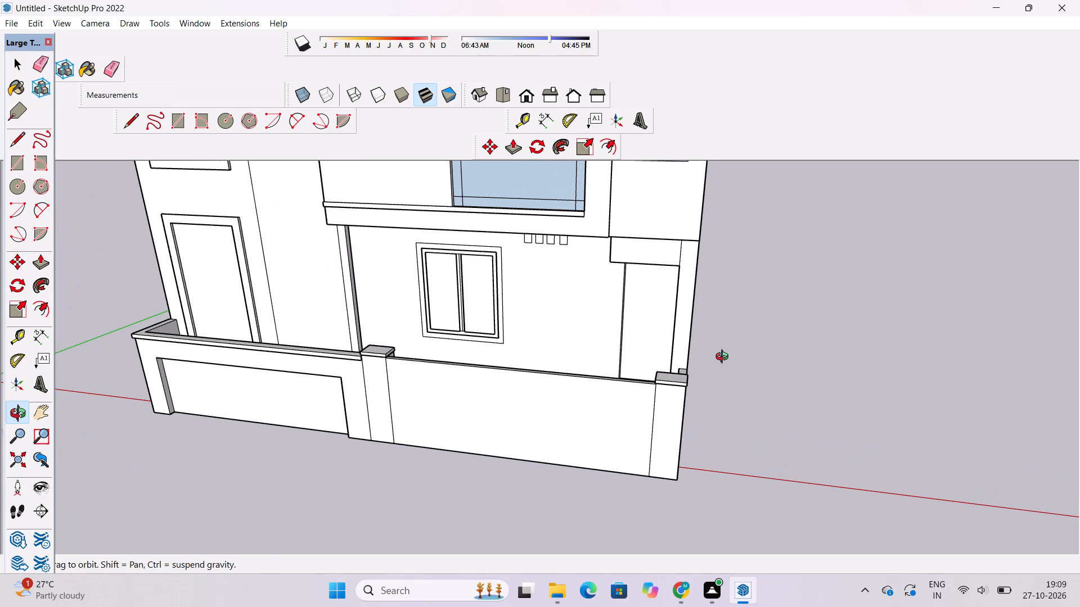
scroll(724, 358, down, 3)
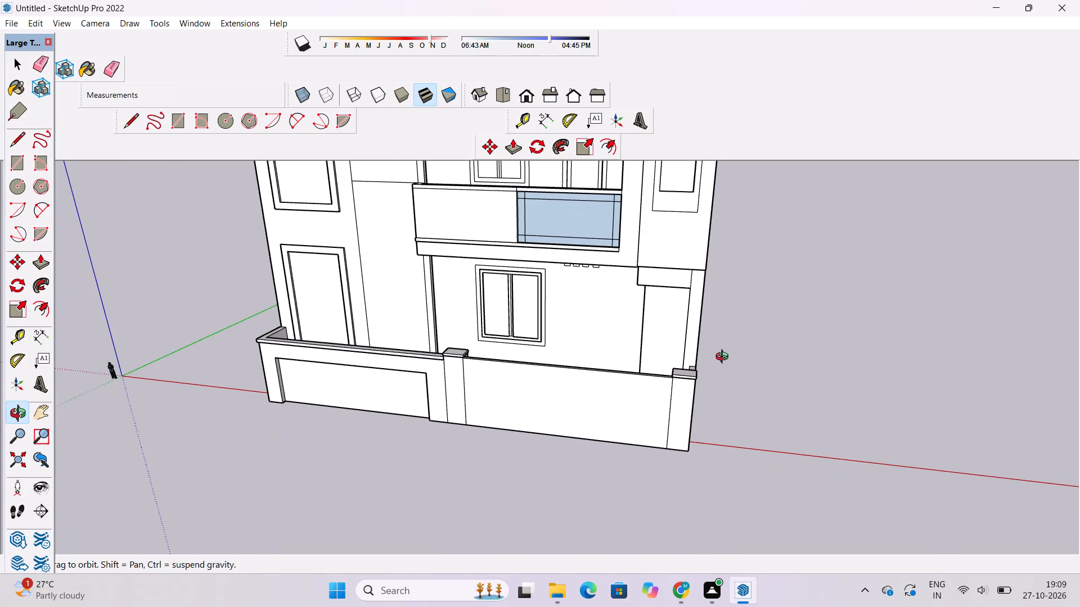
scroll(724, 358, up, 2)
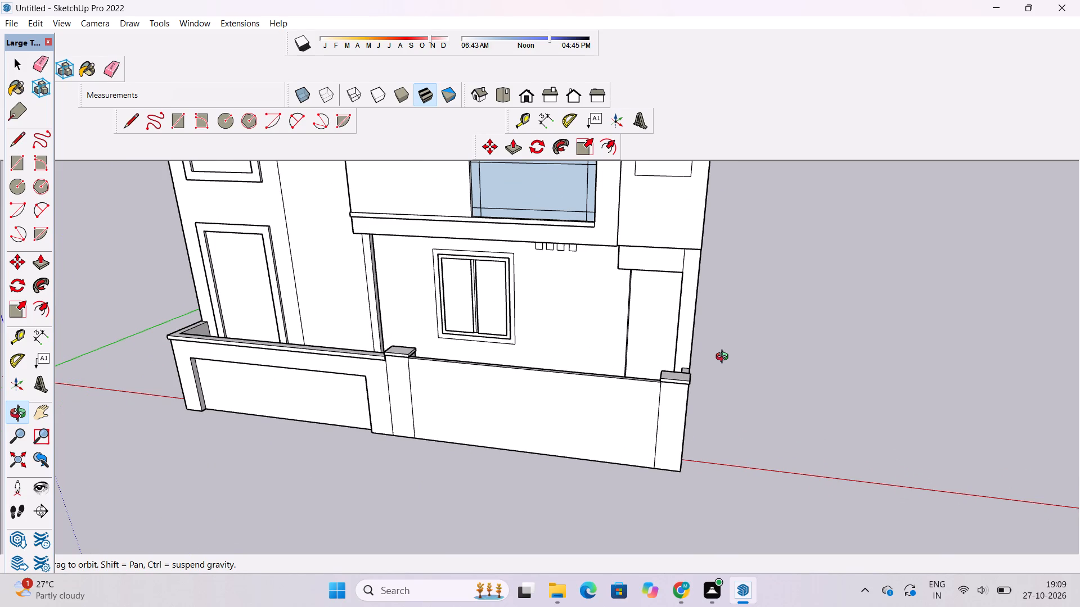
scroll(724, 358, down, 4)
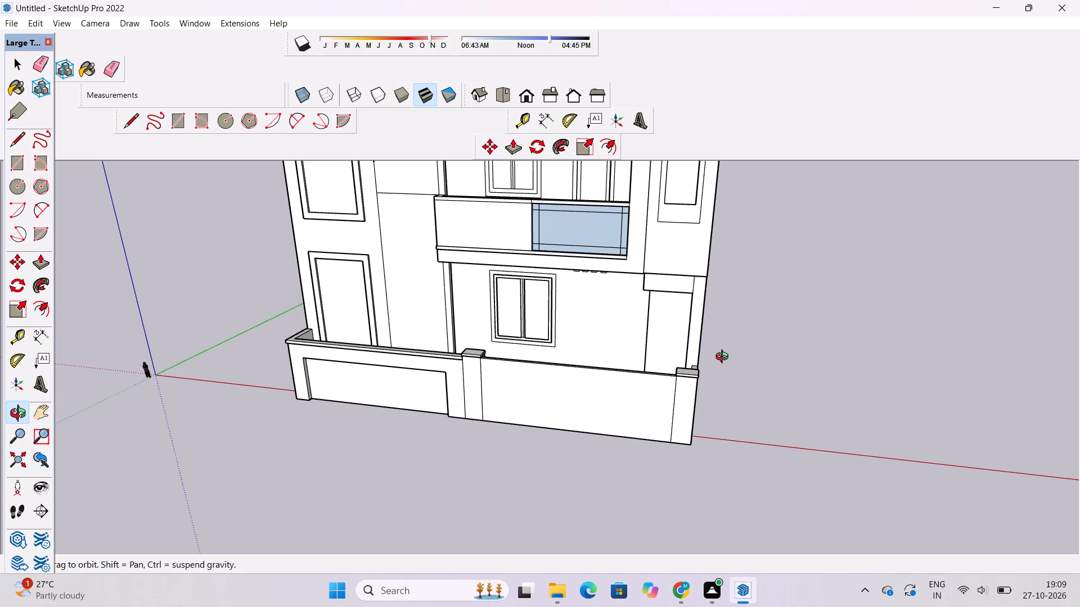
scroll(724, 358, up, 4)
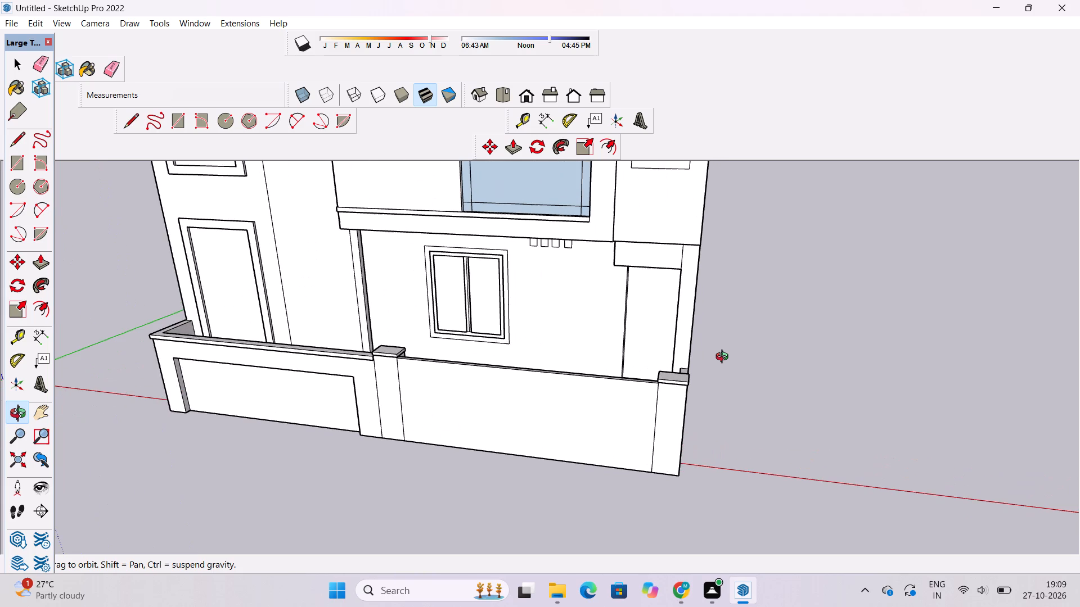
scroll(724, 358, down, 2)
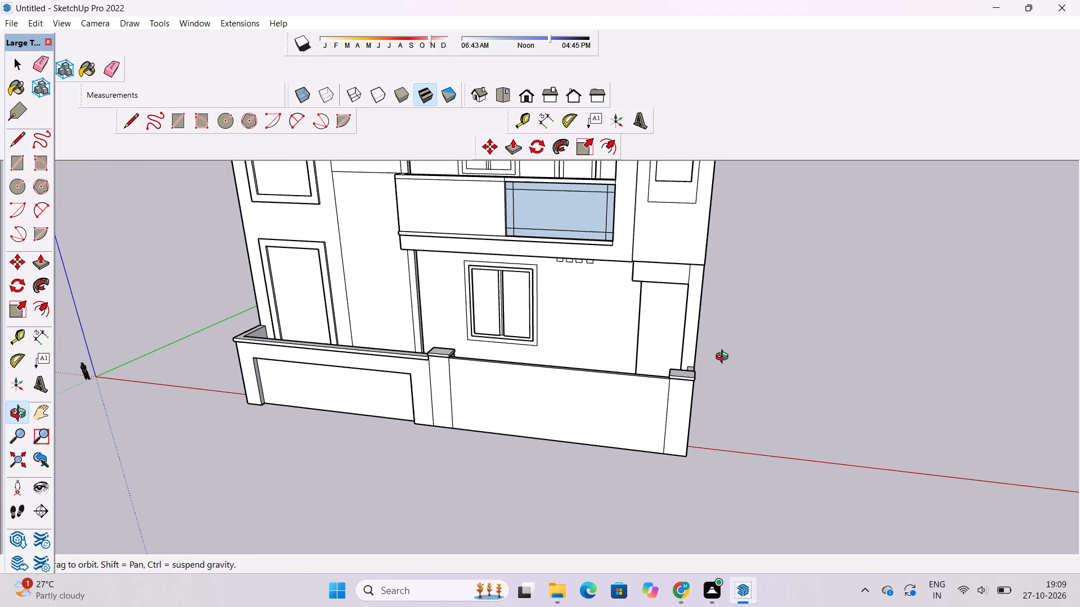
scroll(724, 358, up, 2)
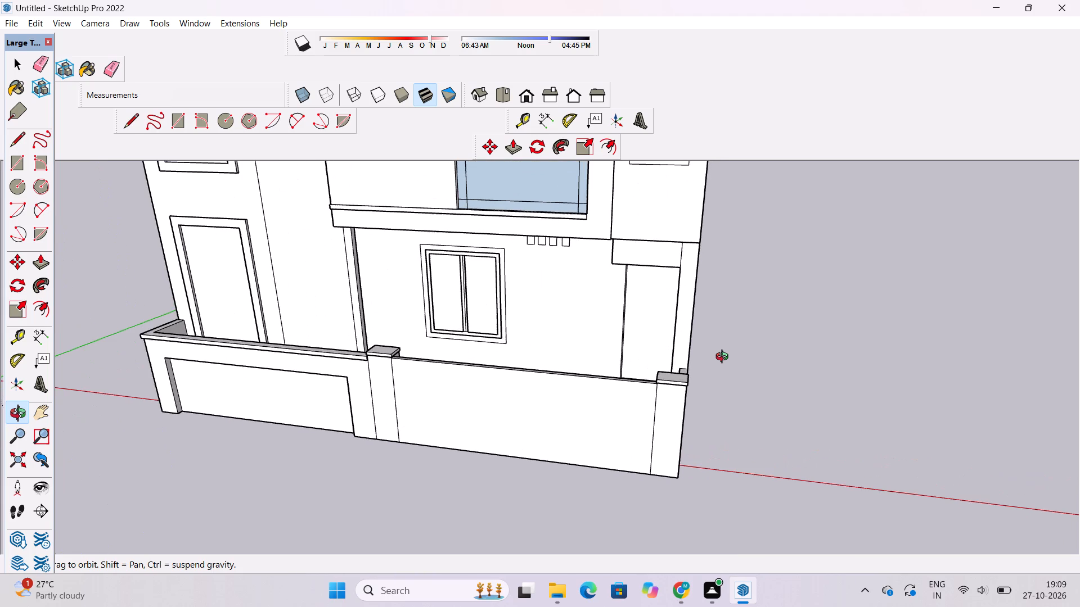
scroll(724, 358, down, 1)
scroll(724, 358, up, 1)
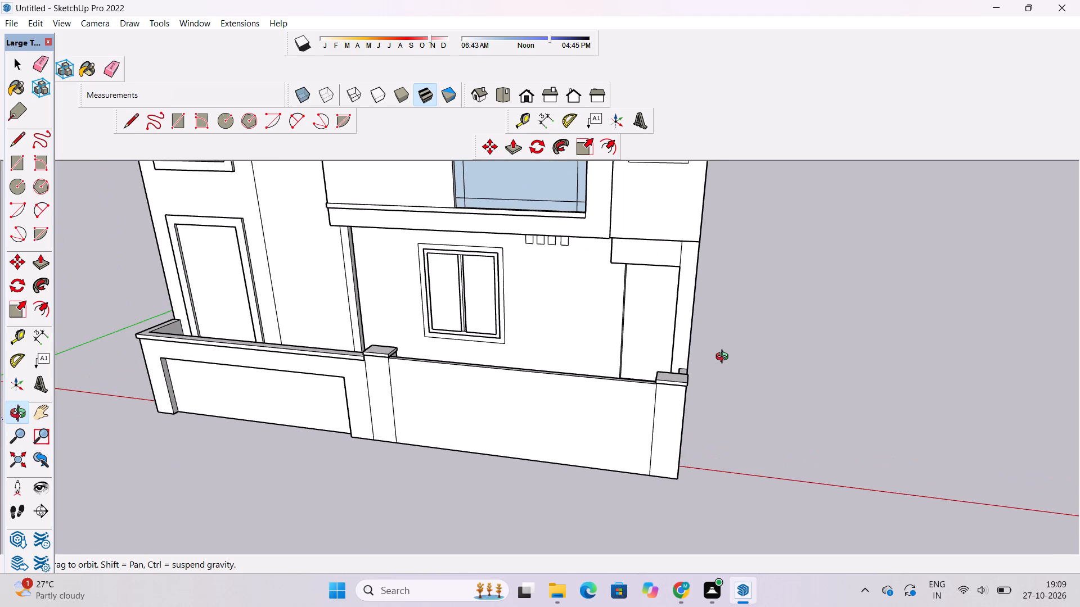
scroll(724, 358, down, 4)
Examine the closed front panel and its two capped posts from above and from near ground level.
drag(673, 425, 678, 387)
shift+drag(678, 387, 729, 424)
scroll(667, 378, up, 5)
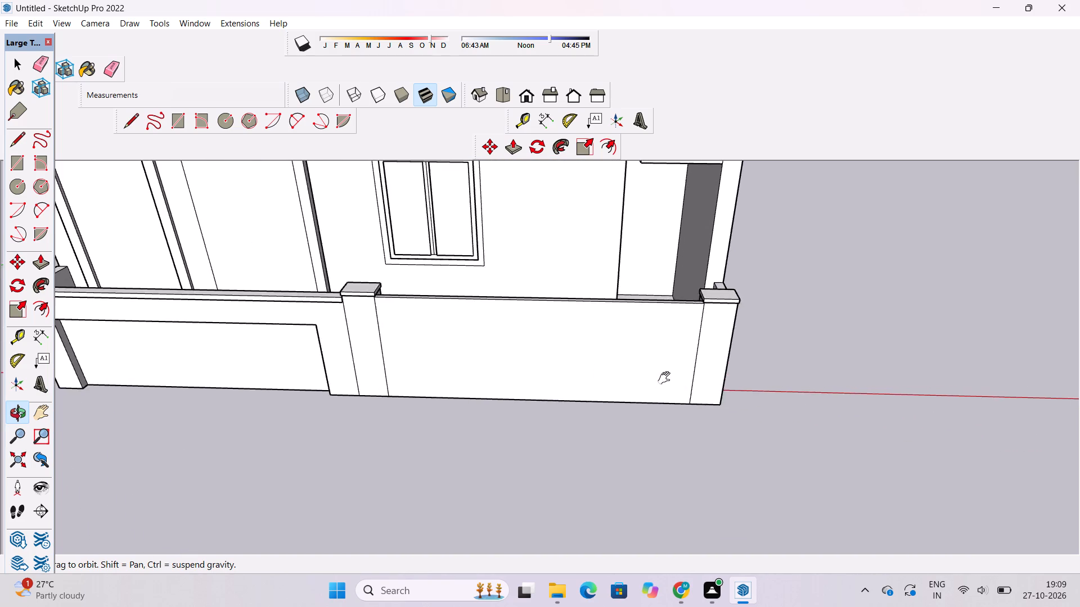
shift+drag(667, 380, 687, 413)
drag(681, 433, 681, 368)
shift+drag(652, 374, 584, 407)
scroll(584, 408, up, 3)
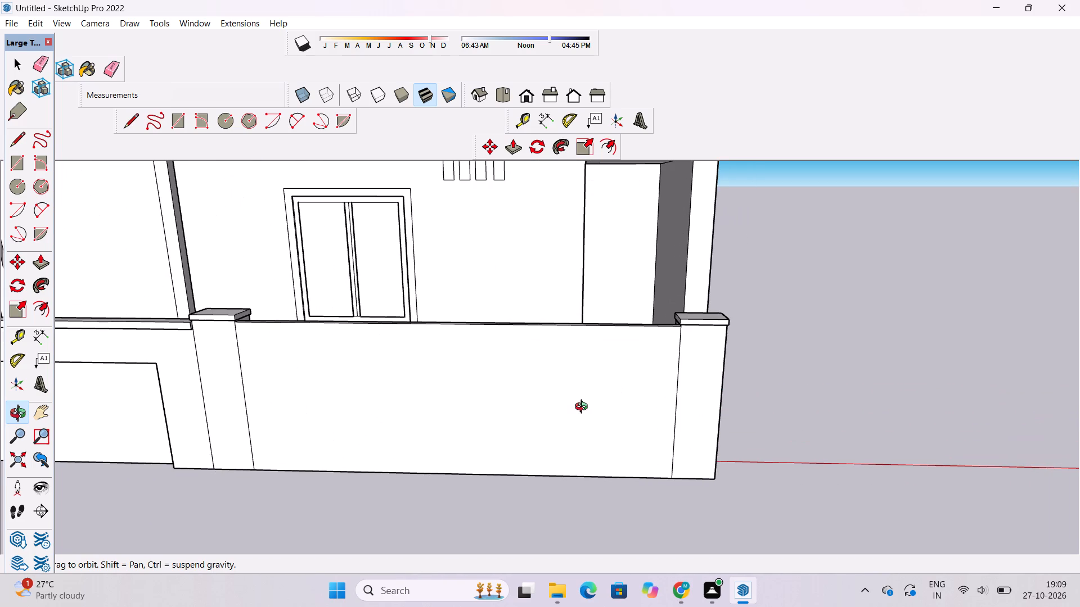
drag(562, 419, 628, 370)
shift+scroll(586, 406, down, 1)
shift+drag(582, 416, 589, 463)
drag(588, 464, 614, 378)
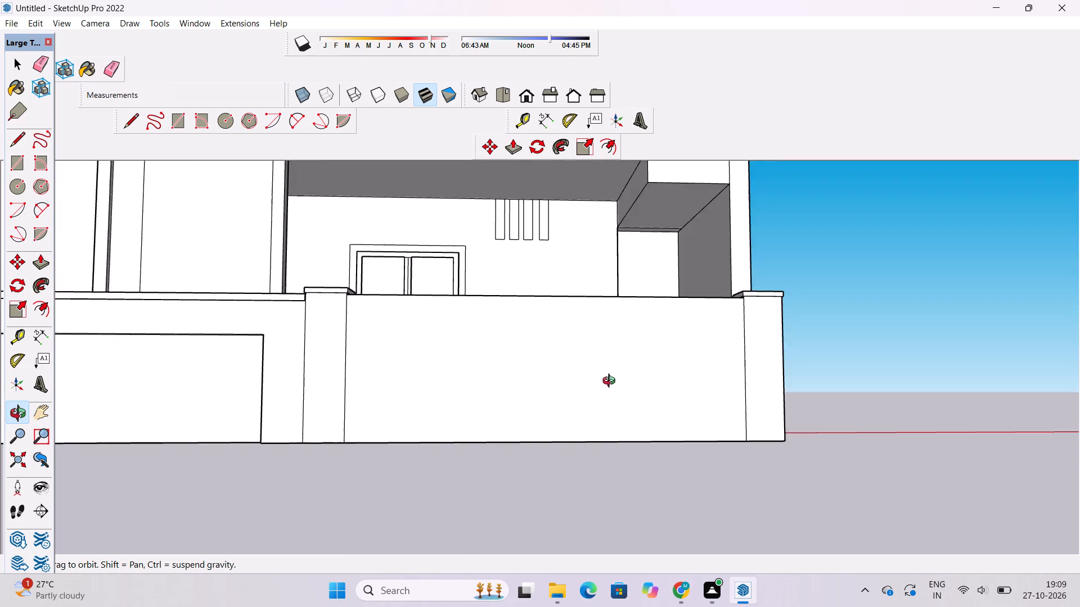
scroll(611, 382, down, 3)
shift+drag(618, 393, 583, 398)
drag(582, 399, 605, 429)
drag(606, 433, 590, 416)
shift+drag(590, 416, 557, 425)
shift+drag(542, 427, 537, 428)
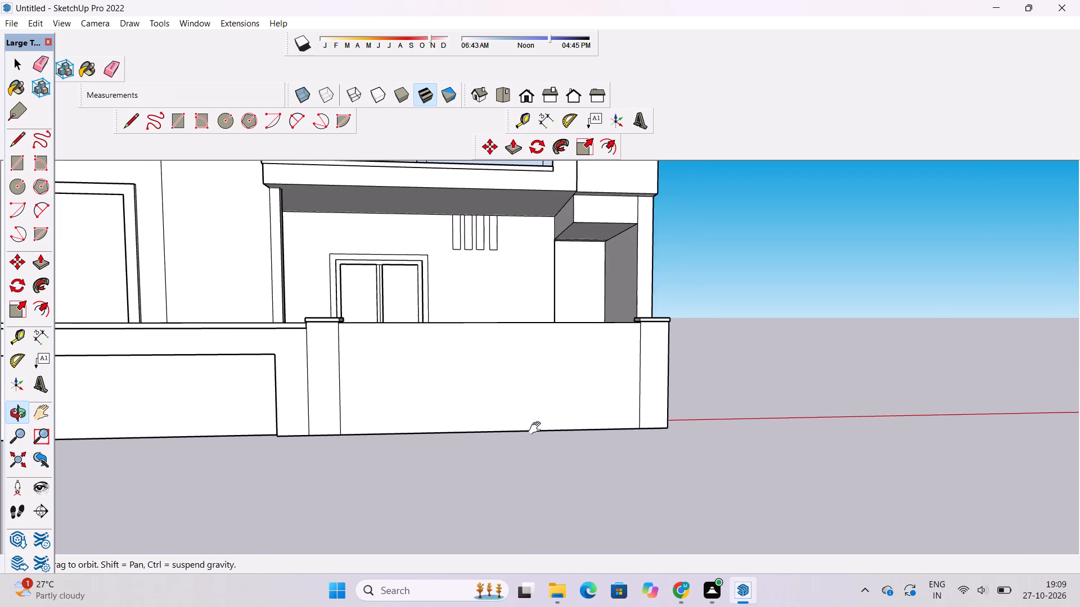
shift+drag(537, 428, 535, 428)
scroll(526, 415, down, 4)
drag(528, 412, 527, 434)
scroll(502, 420, up, 4)
shift+drag(502, 416, 463, 423)
Place a vertical guide on the front panel, about 30' from the inner edge of its left post.
key(t)
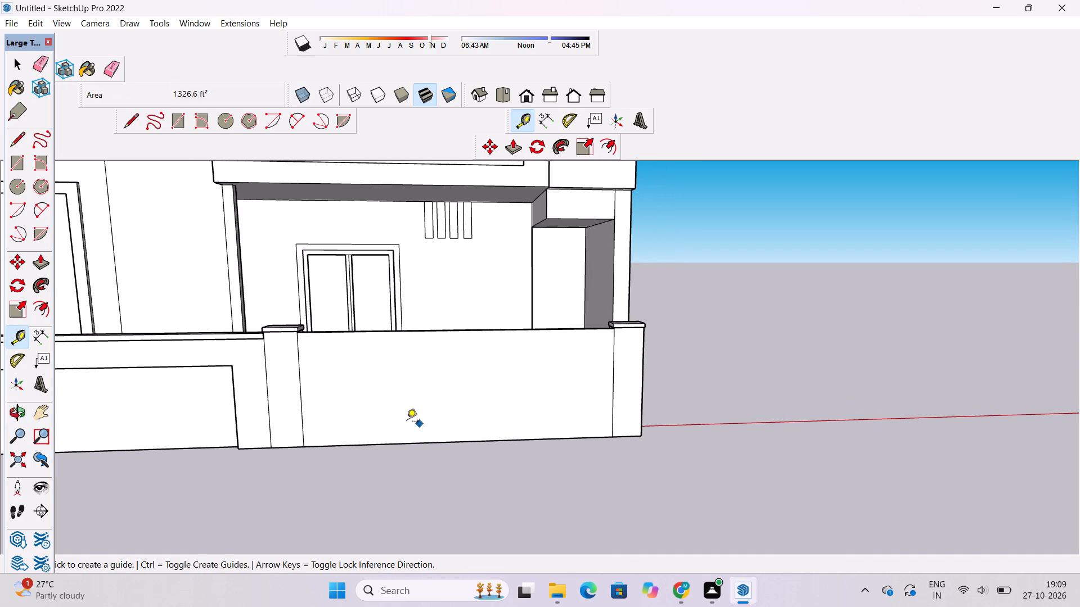
click(300, 389)
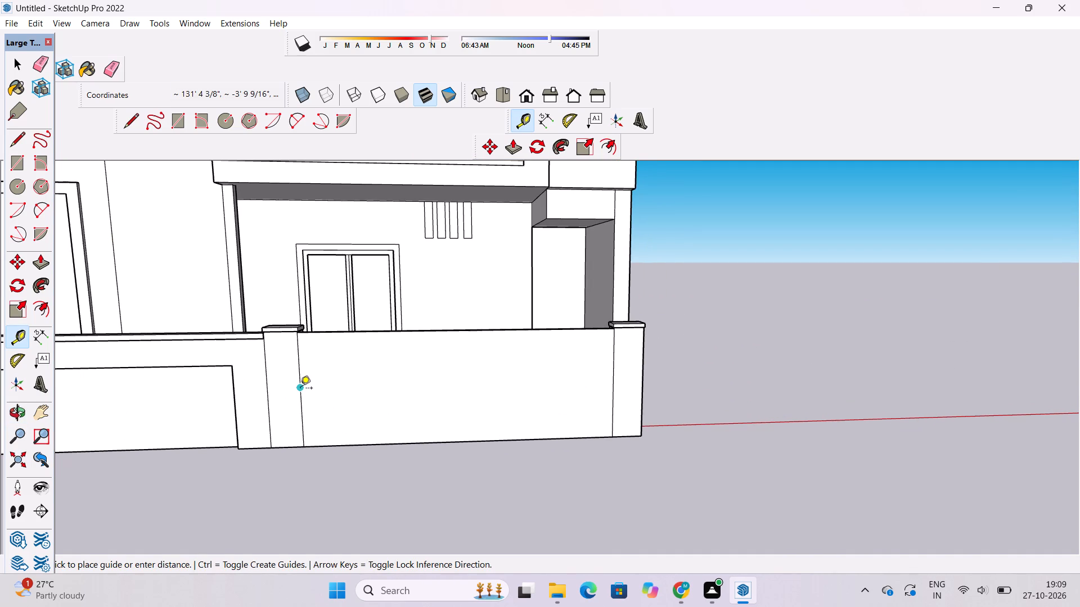
scroll(300, 389, down, 4)
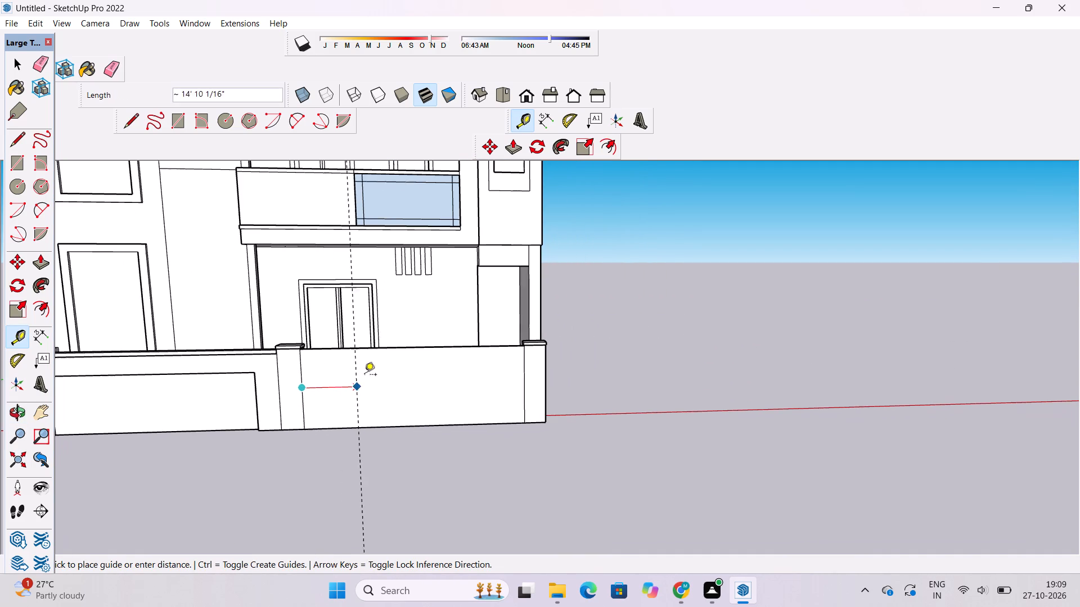
click(416, 350)
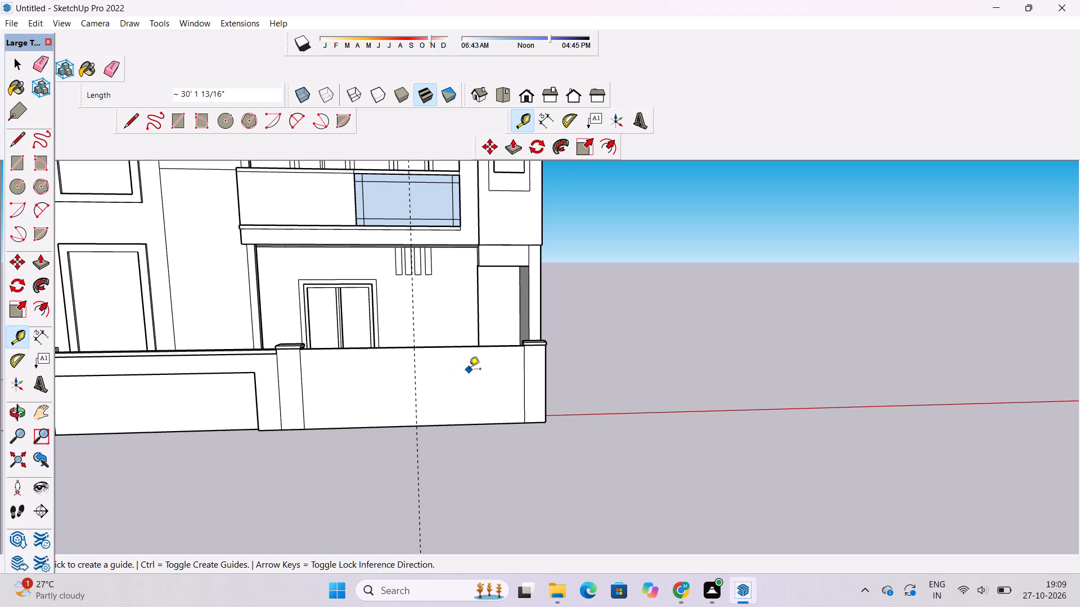
Draw a 22' vertical line along the guide from the panel's base to its top edge, splitting it into two leaves.
key(l)
scroll(412, 421, up, 5)
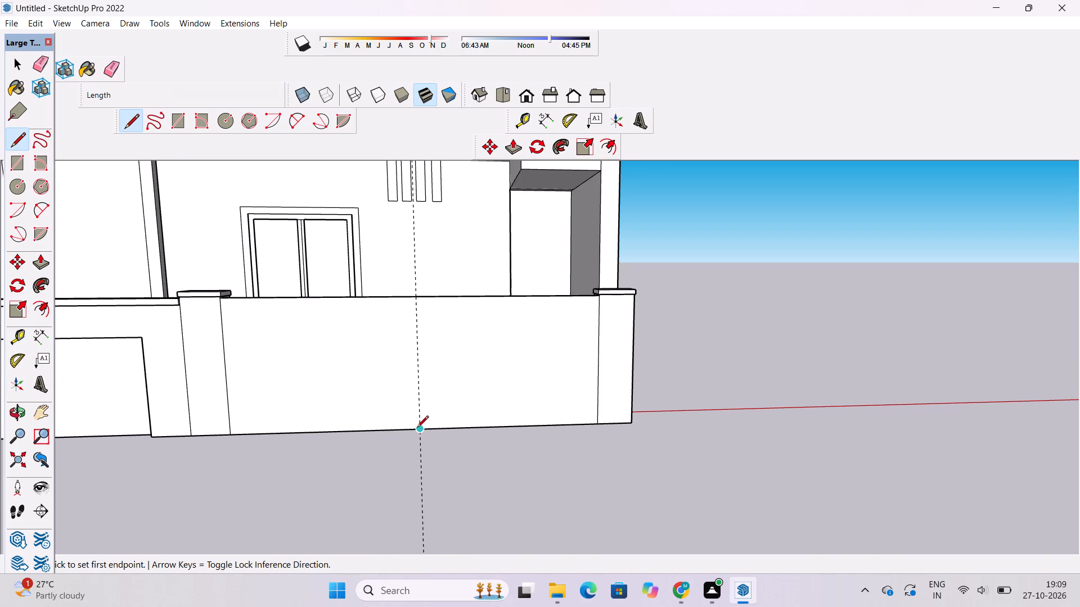
click(420, 428)
click(415, 299)
Offset the outline of the panel's right half inward by 1.8'.
scroll(413, 319, down, 3)
text(of)
click(457, 315)
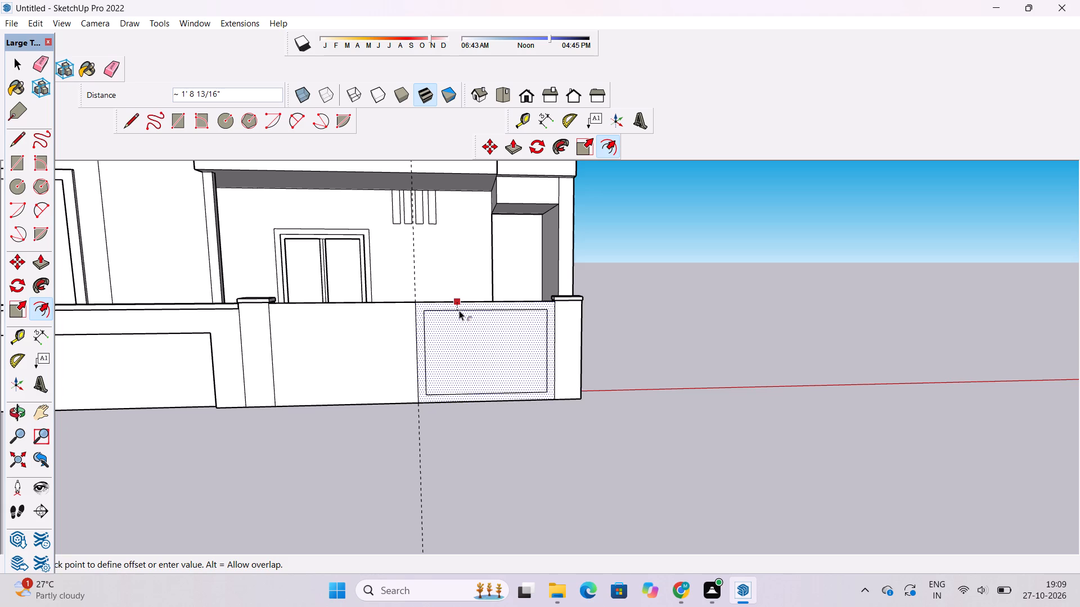
text(1.8')
key(Return)
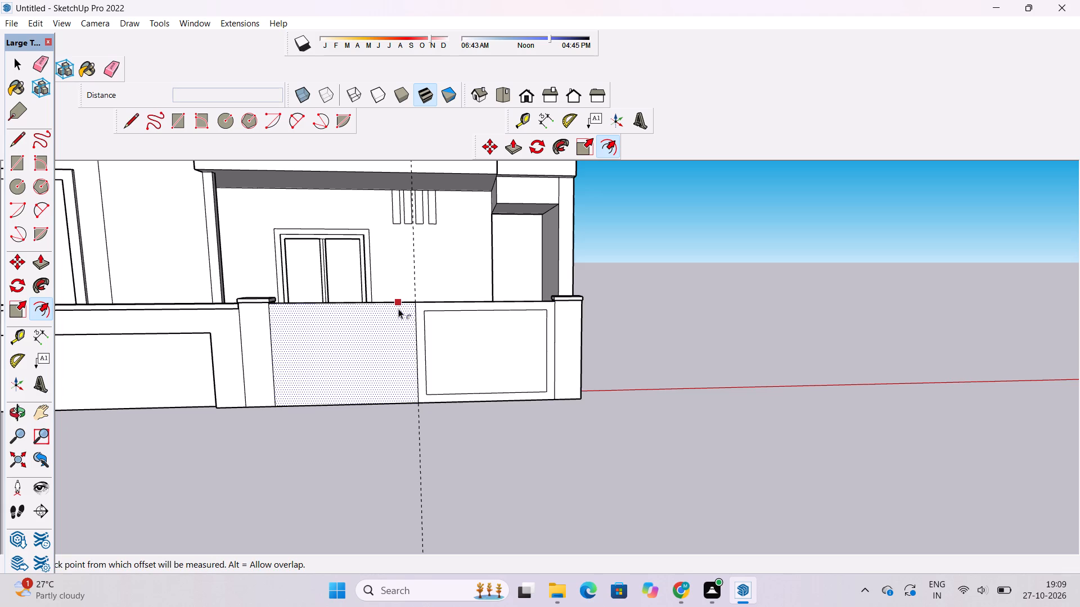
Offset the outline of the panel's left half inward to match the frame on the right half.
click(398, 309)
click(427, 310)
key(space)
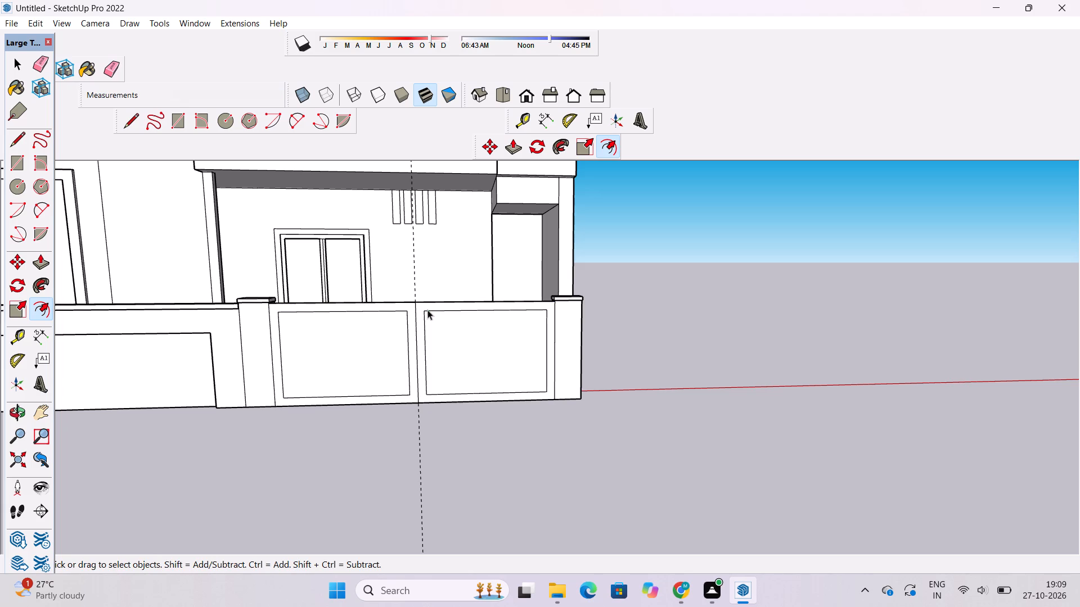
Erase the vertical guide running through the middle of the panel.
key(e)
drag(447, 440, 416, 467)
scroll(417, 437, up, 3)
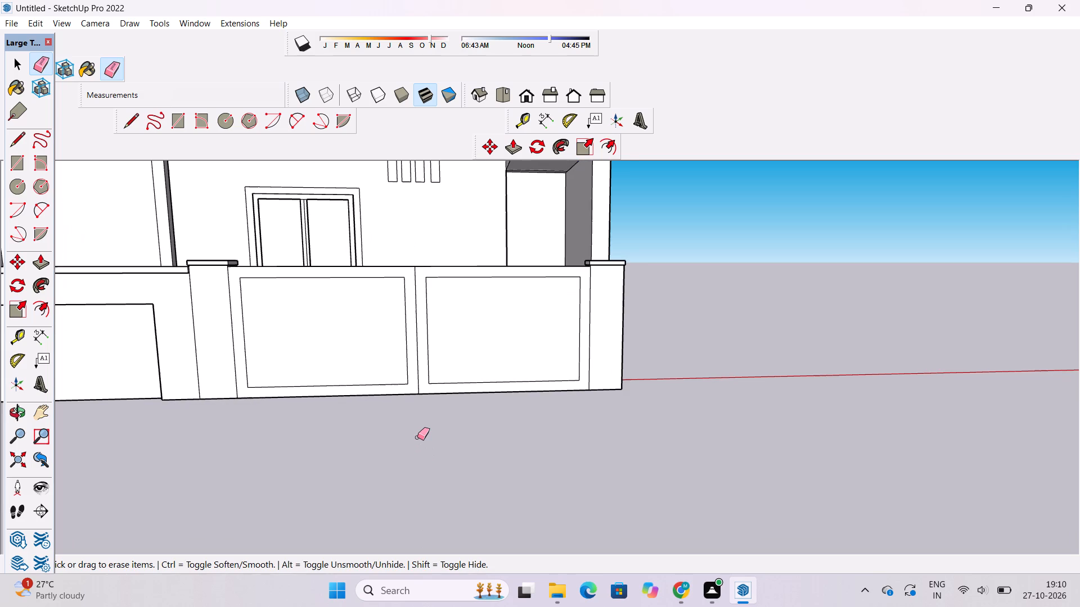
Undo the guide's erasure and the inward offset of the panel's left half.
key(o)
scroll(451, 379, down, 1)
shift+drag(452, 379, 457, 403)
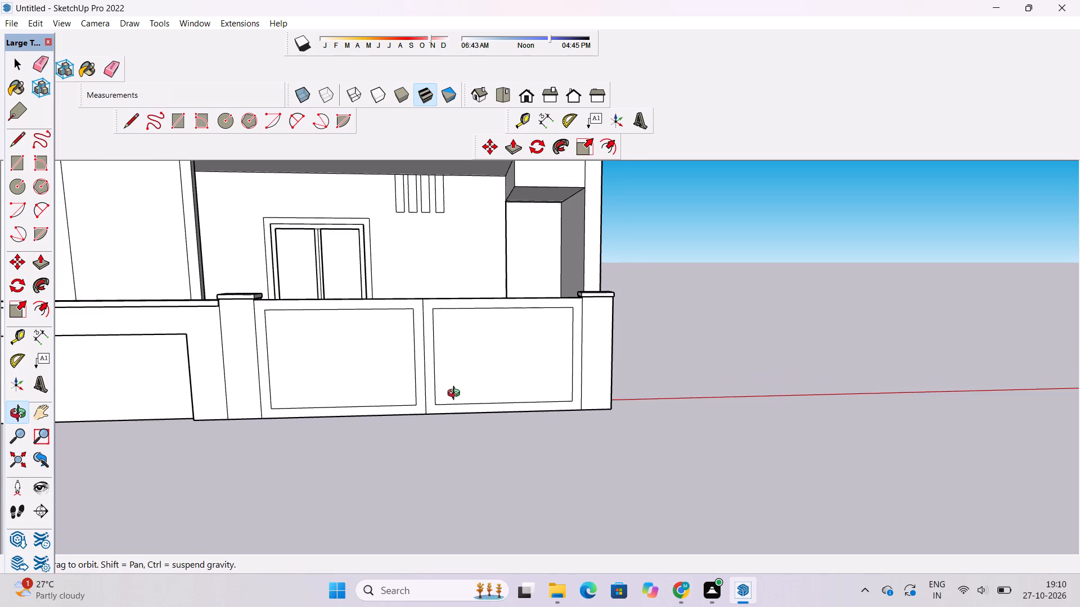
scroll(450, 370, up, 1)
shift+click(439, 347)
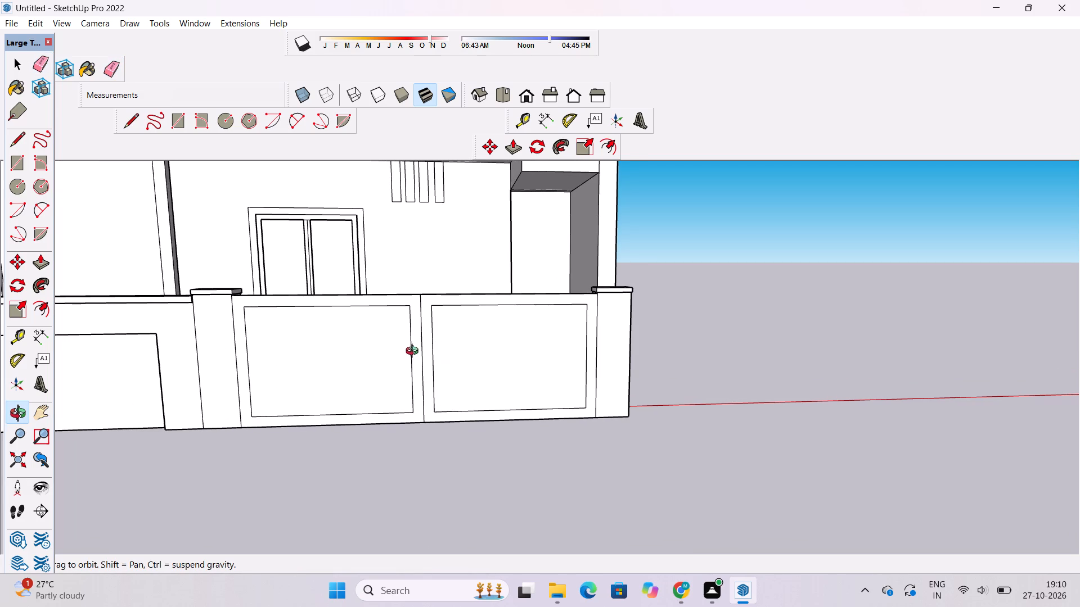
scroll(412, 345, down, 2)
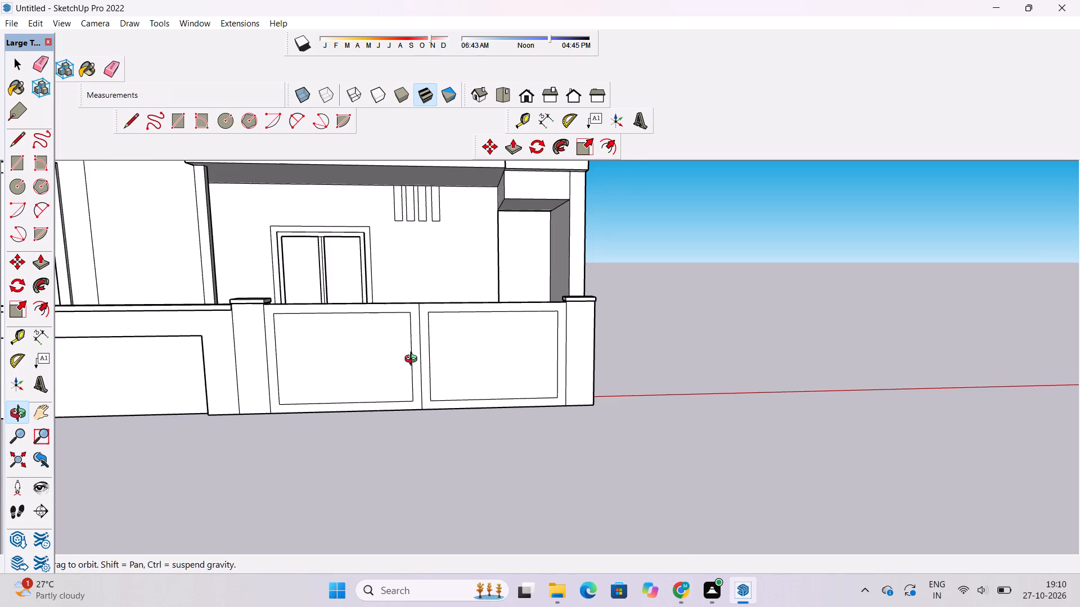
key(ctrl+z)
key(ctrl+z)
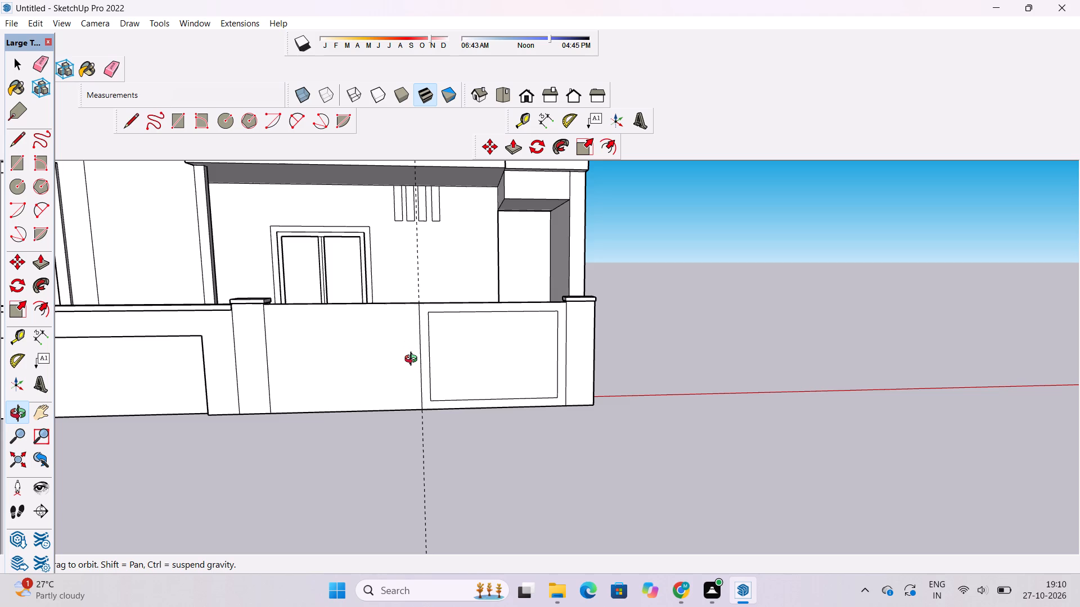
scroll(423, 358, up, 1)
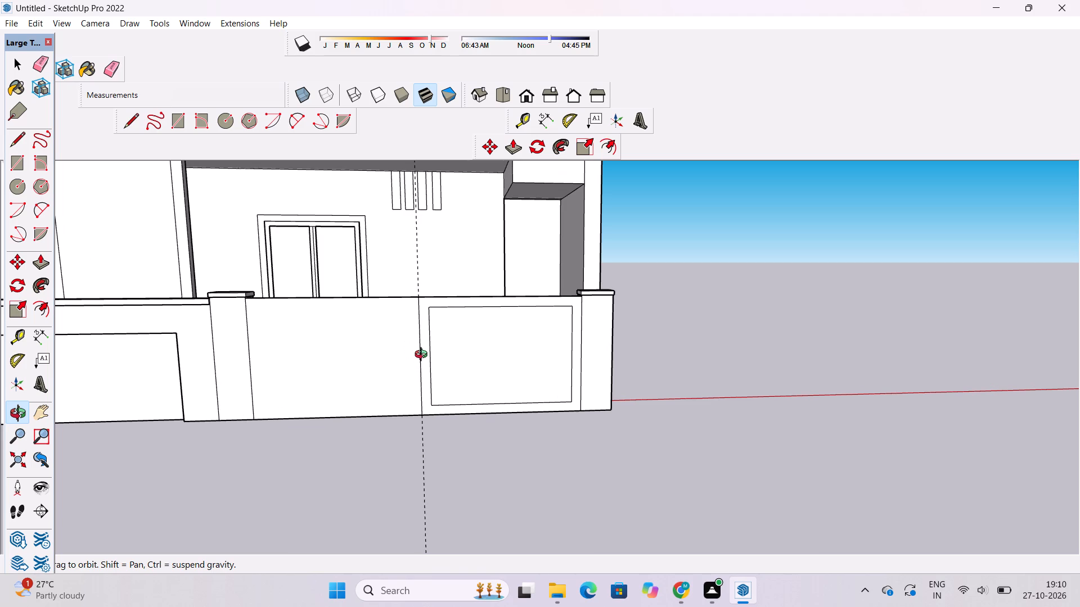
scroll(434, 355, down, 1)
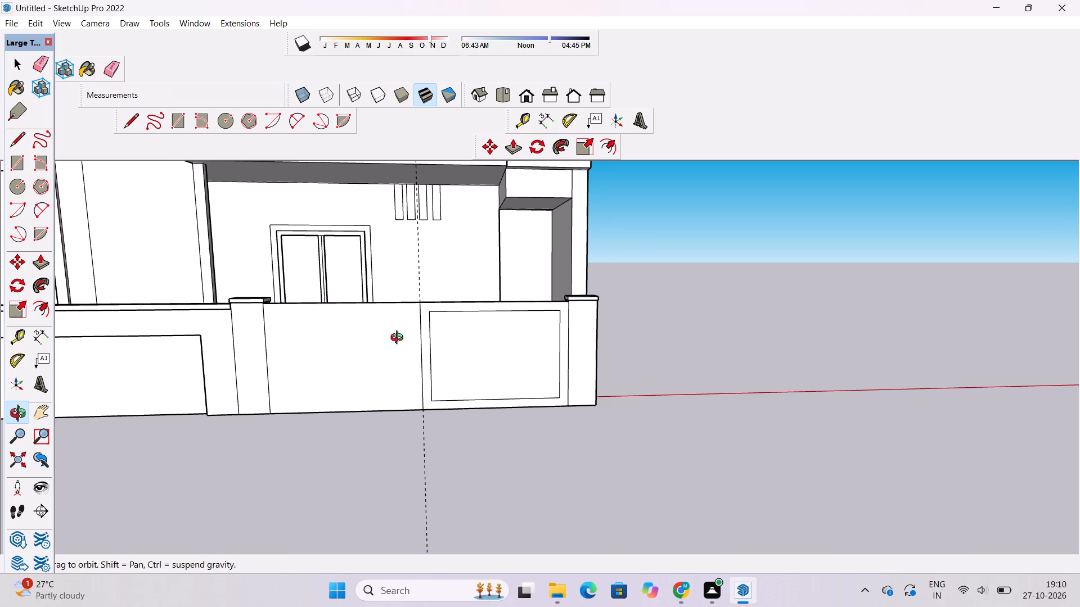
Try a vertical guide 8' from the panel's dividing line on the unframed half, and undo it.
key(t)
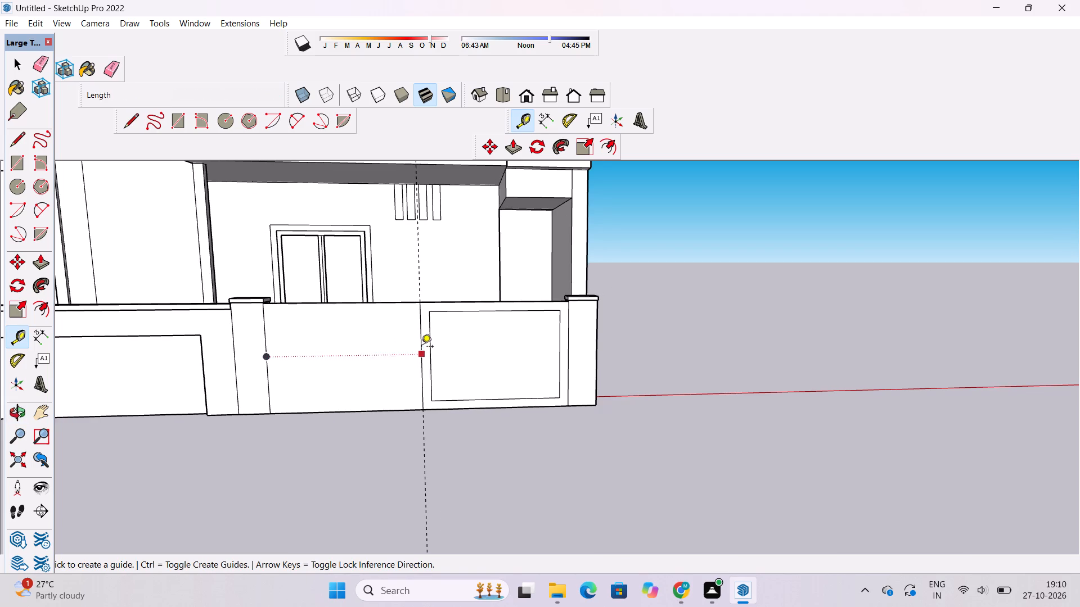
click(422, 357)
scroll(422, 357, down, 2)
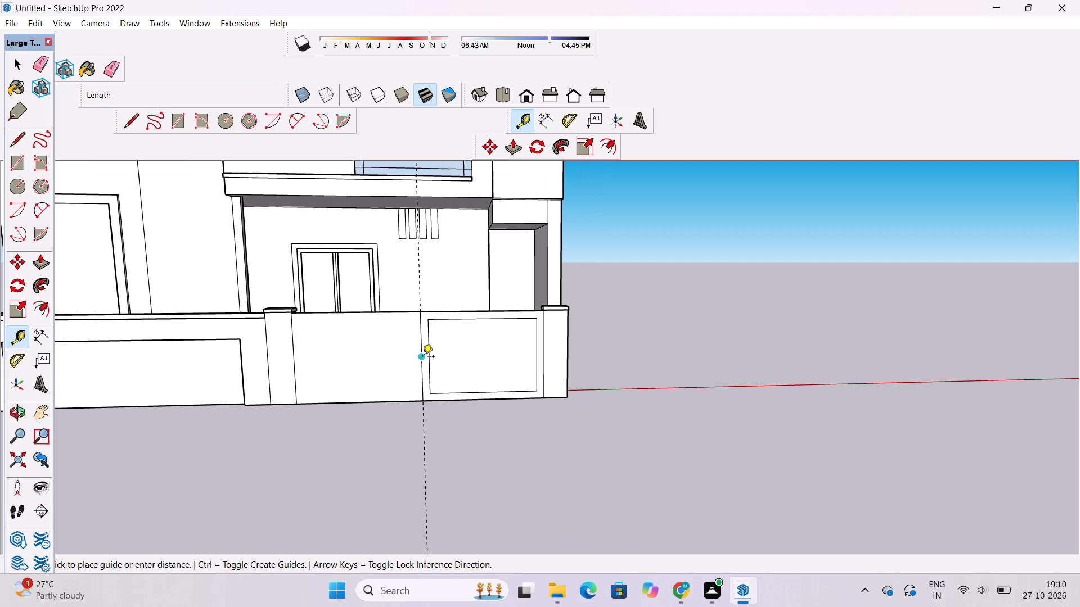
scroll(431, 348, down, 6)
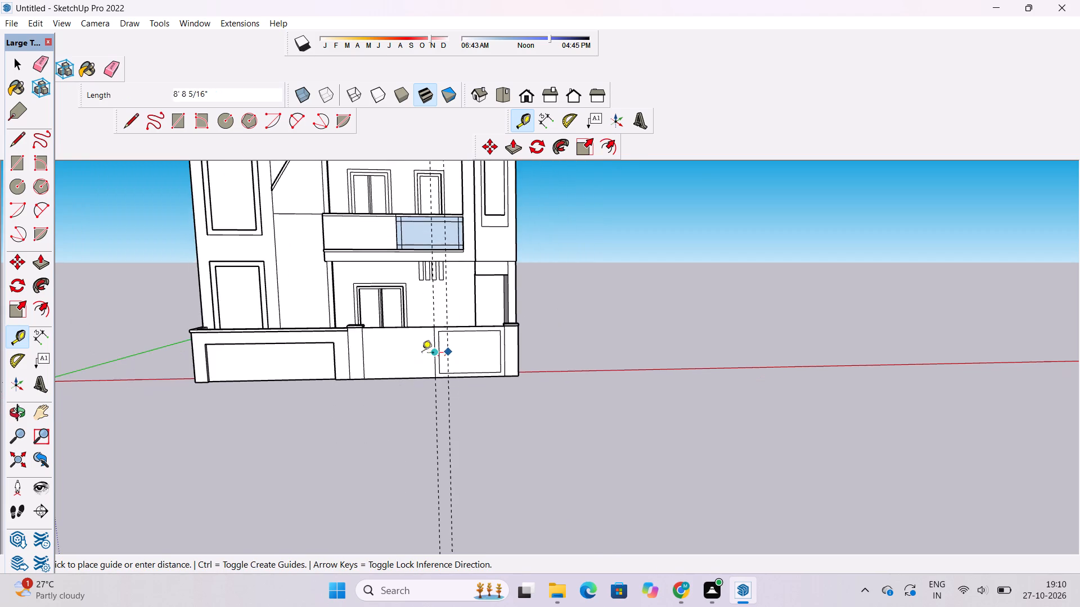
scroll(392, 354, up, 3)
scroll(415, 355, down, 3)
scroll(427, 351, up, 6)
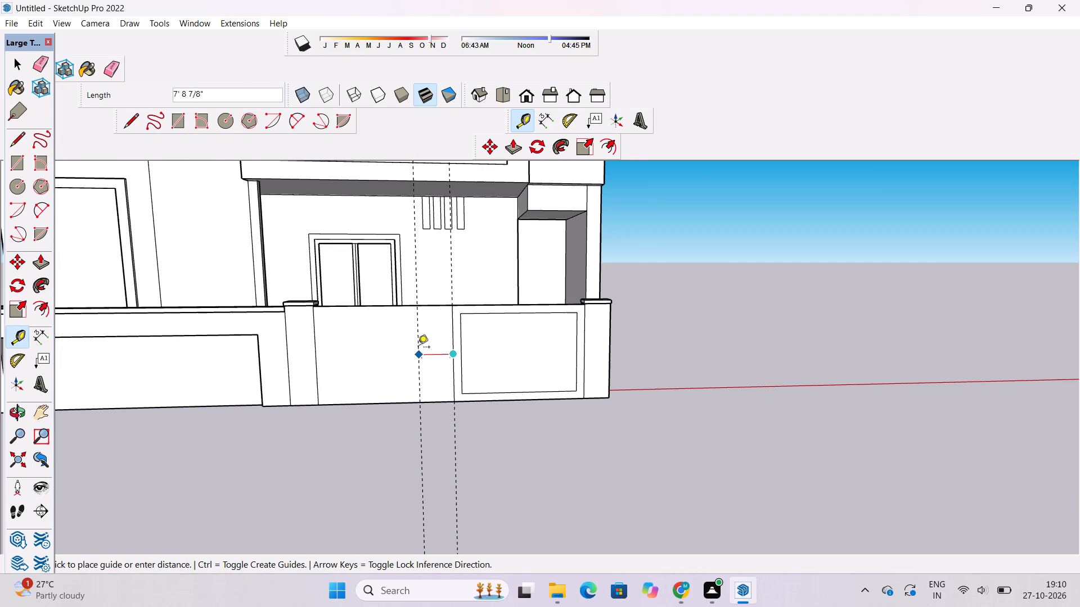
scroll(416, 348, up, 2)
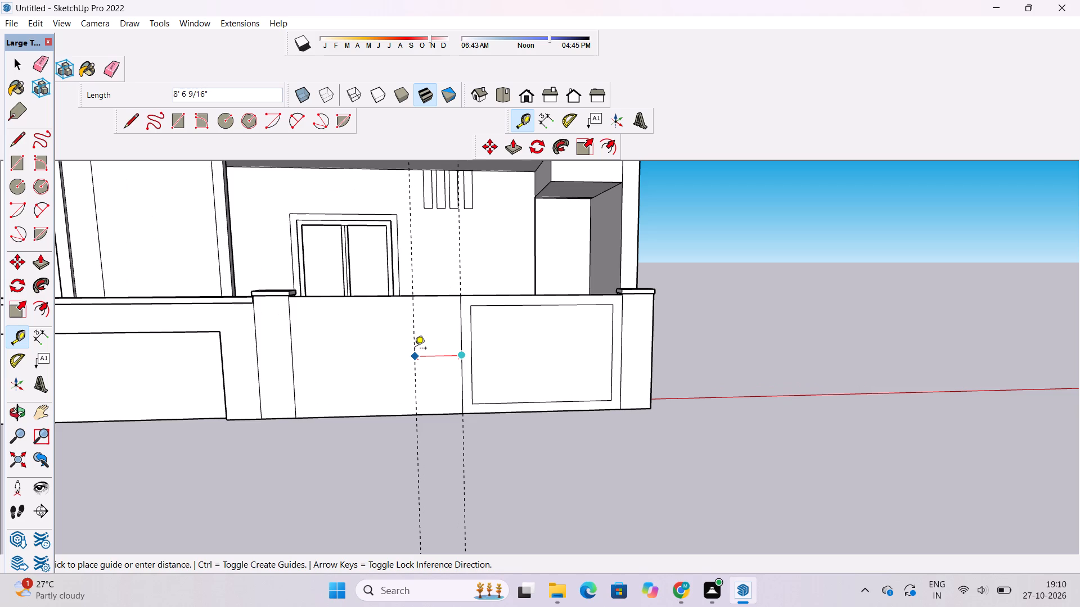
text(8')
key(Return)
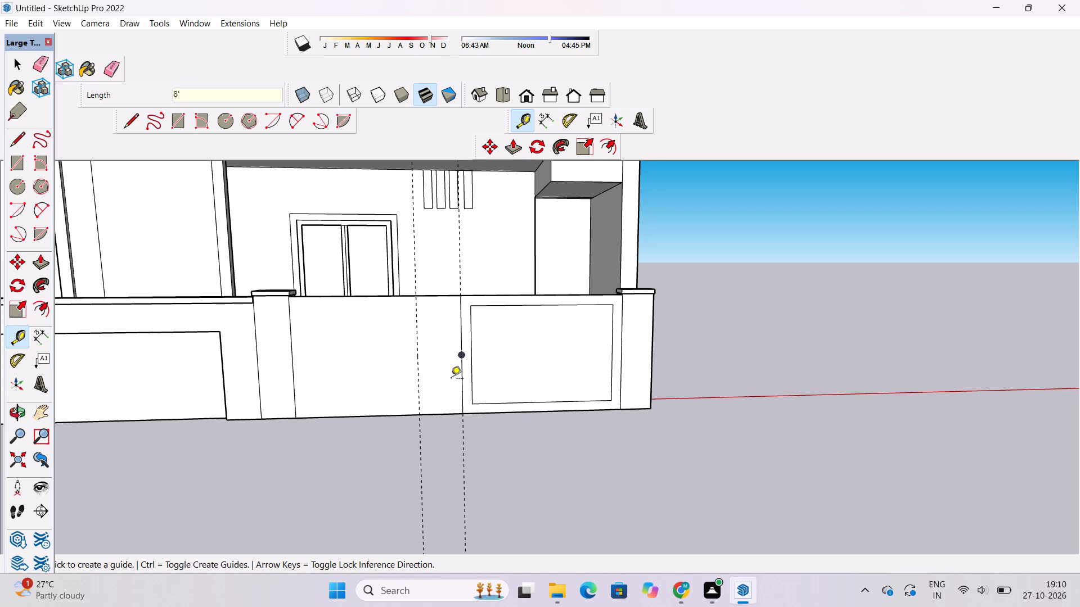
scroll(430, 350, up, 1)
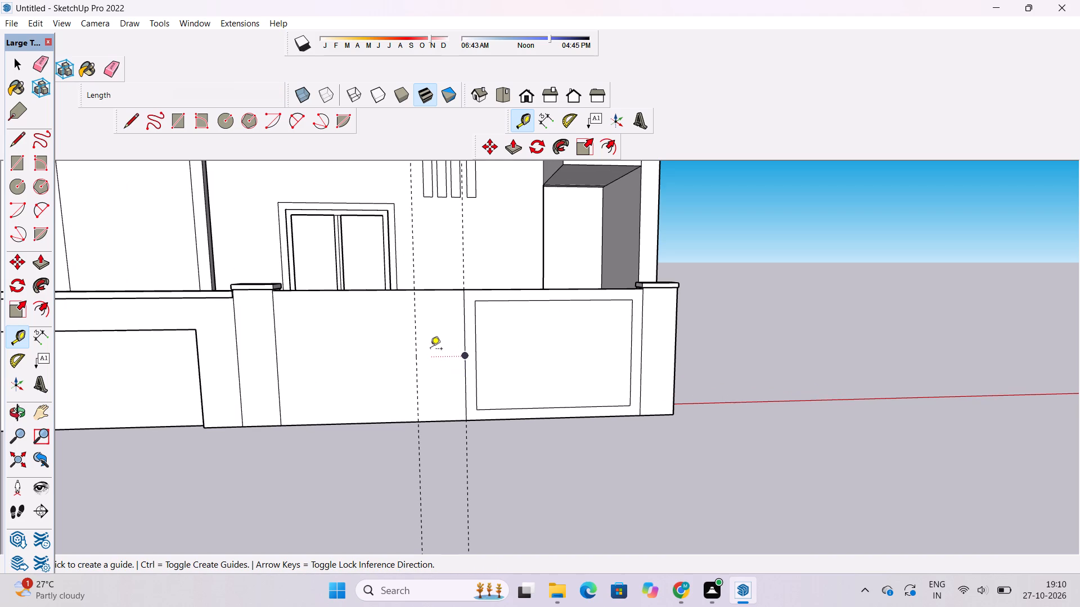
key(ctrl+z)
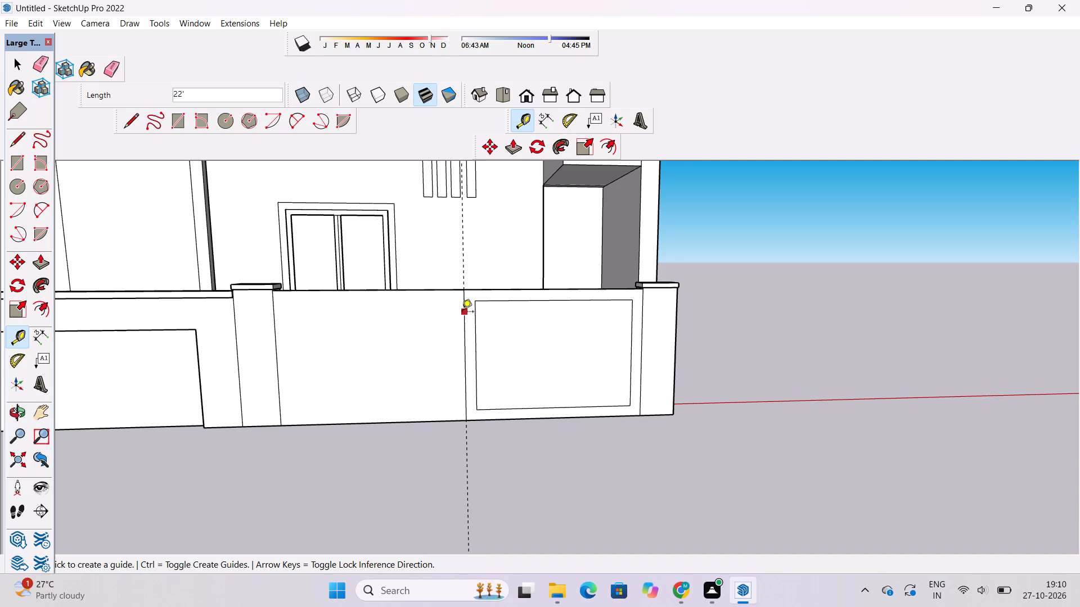
Place a vertical guide 10' from the panel's dividing line, towards the left capped post.
click(462, 328)
scroll(462, 328, down, 1)
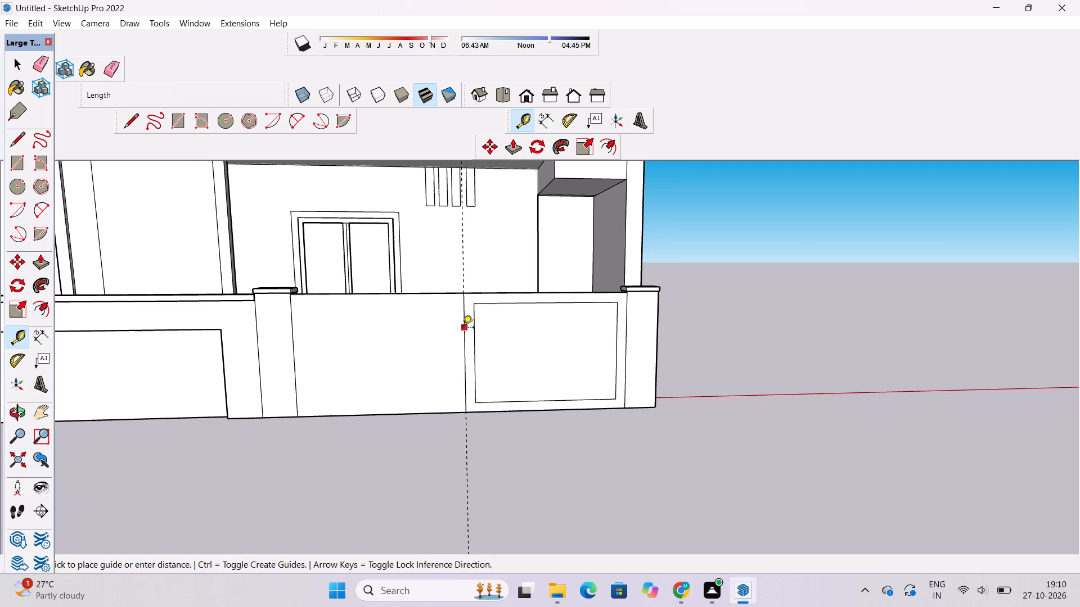
scroll(462, 328, down, 2)
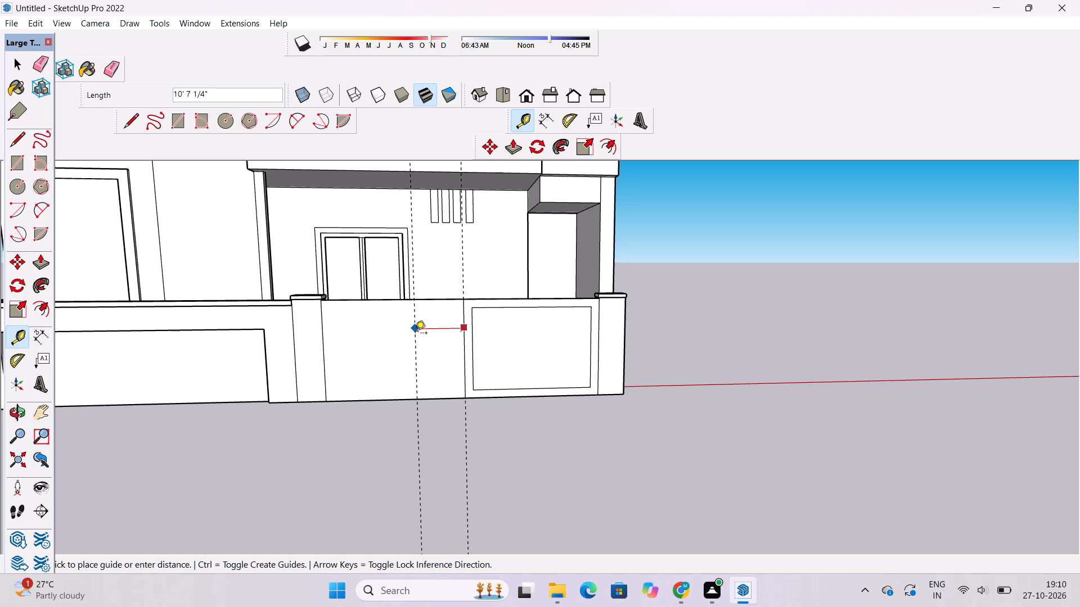
text(10')
key(Return)
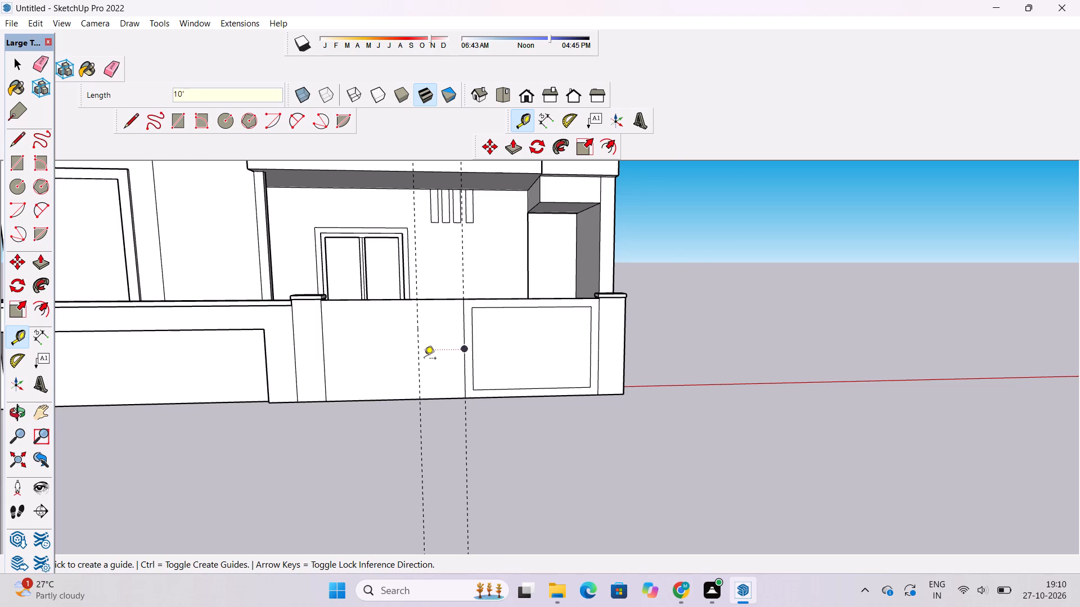
Check the right frame's width and place a second vertical guide 1.9' from the new guide, towards the dividing line.
scroll(424, 359, up, 8)
click(410, 295)
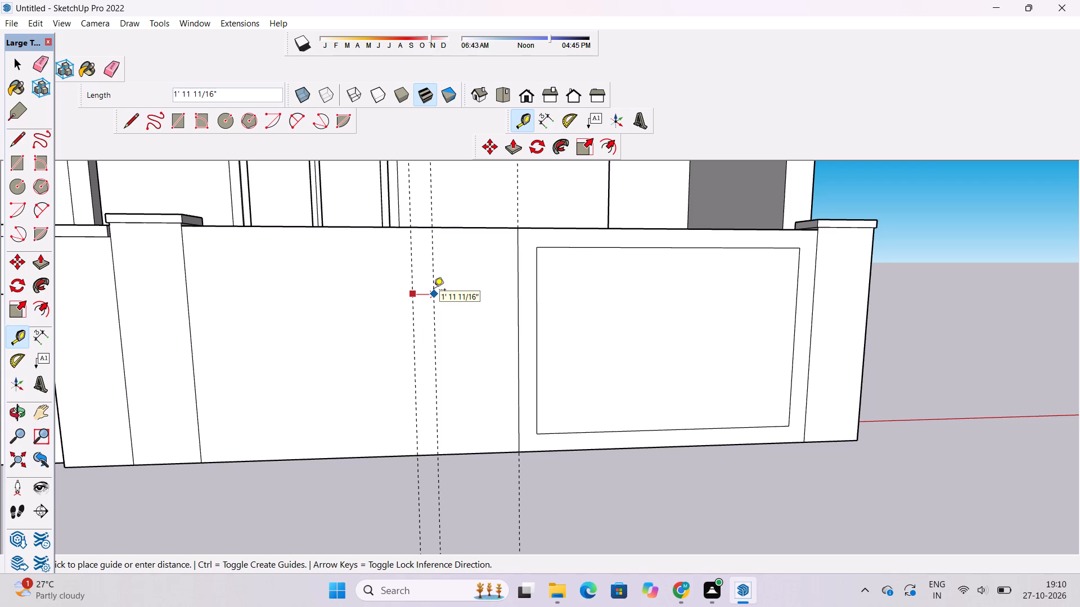
key(space)
key(t)
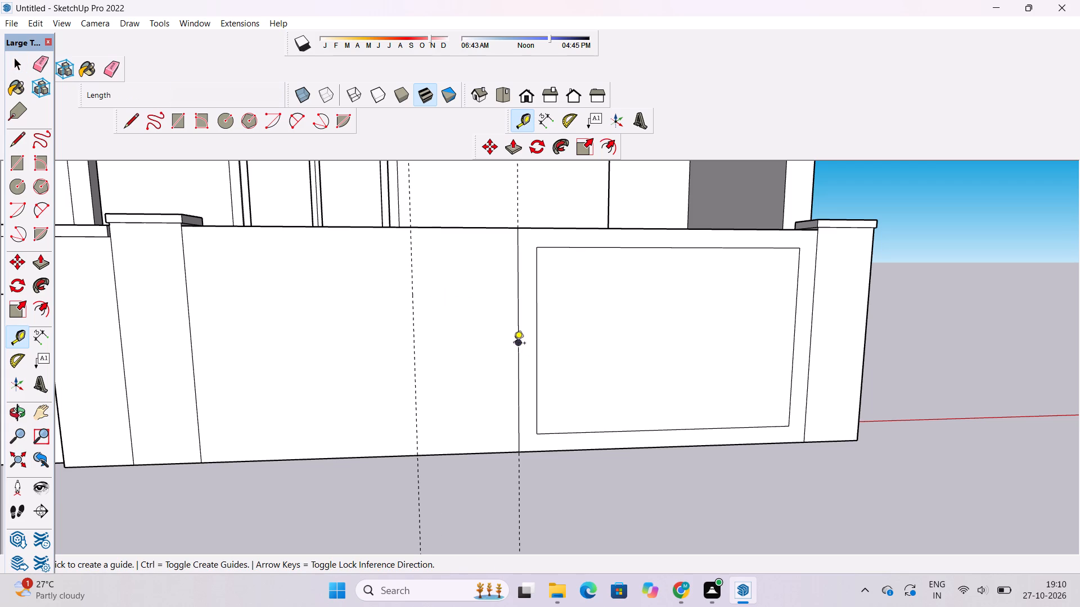
click(517, 343)
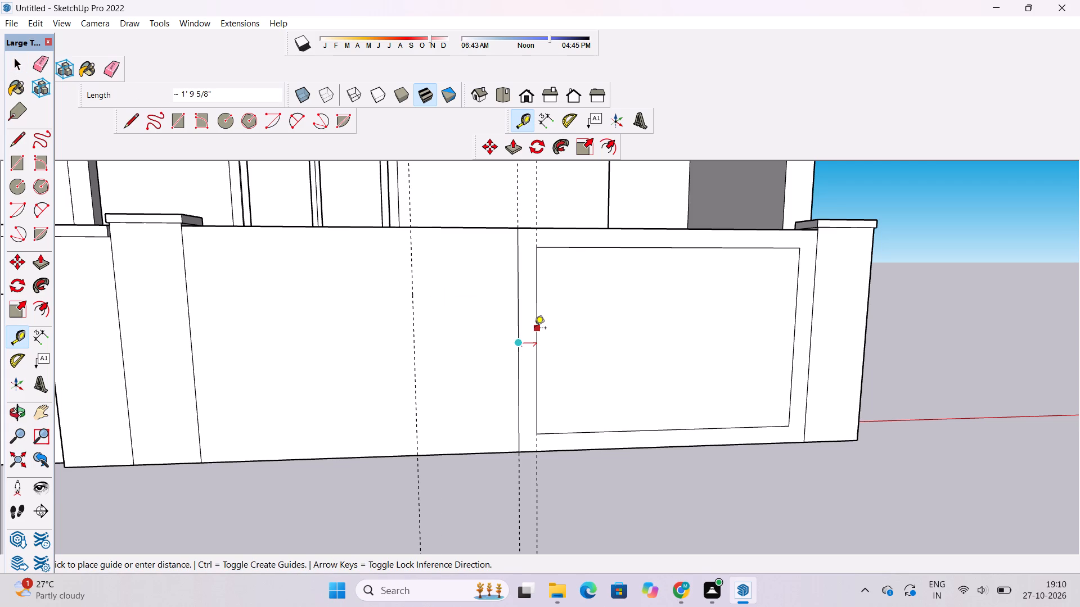
key(space)
key(t)
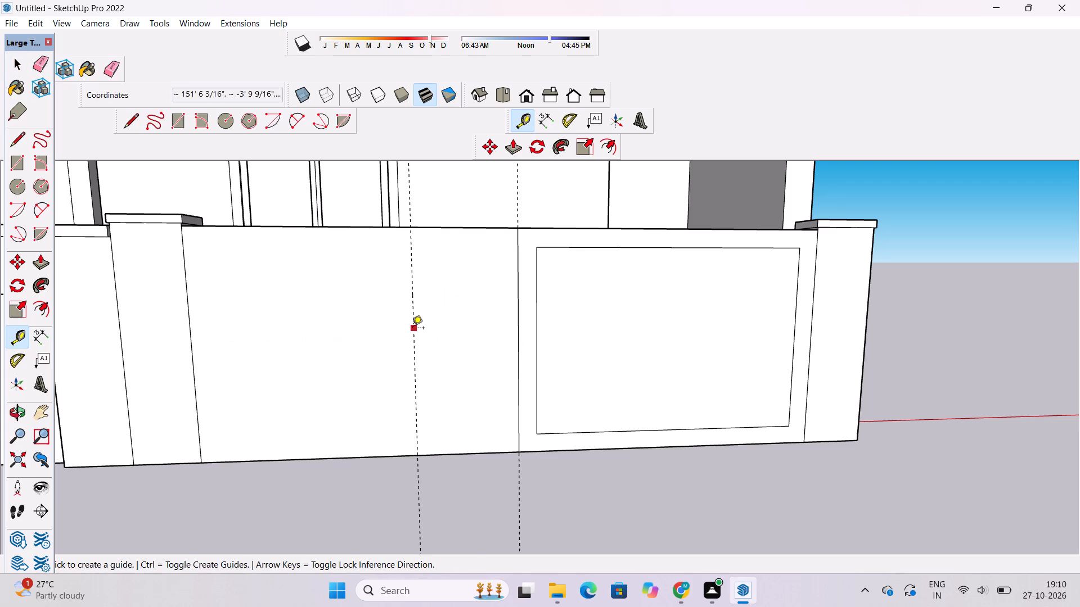
click(412, 329)
text(1.9')
key(Return)
Draw a full-height rectangle between the two new guides, from the panel's bottom edge to its top edge.
scroll(447, 330, down, 3)
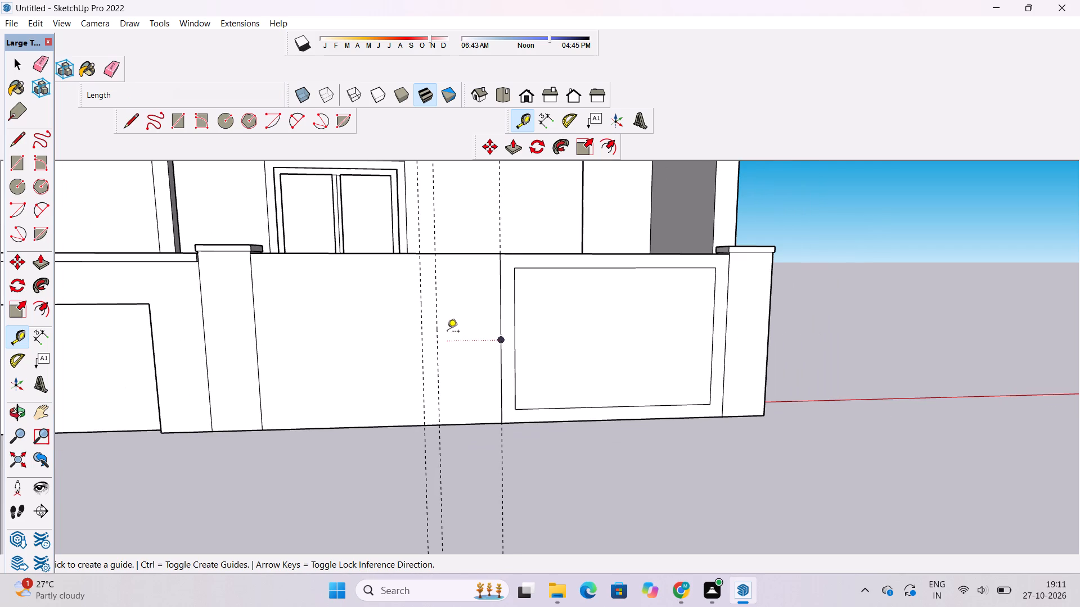
key(r)
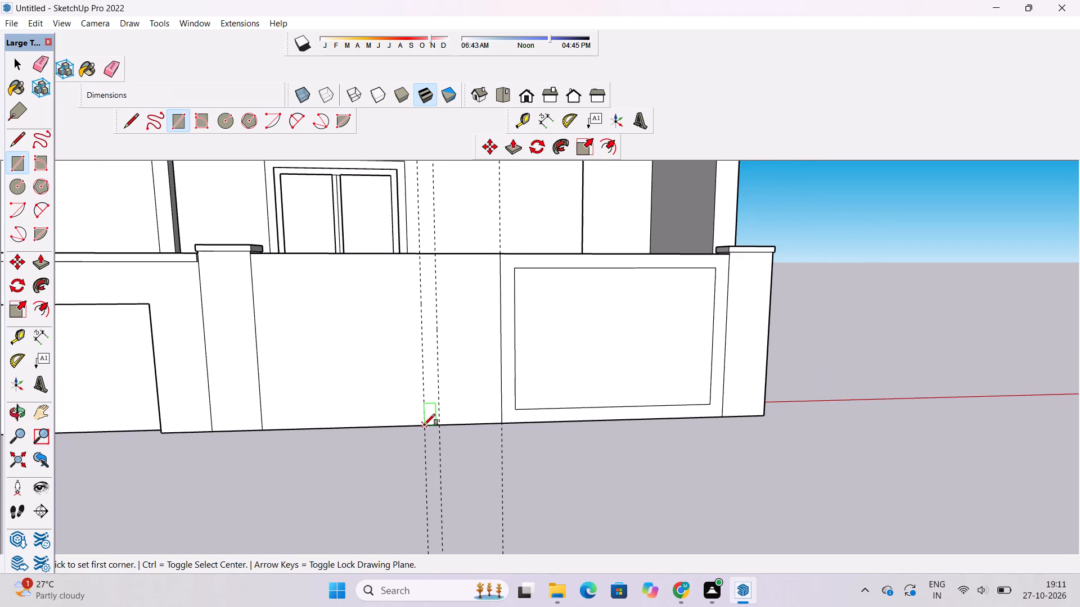
click(424, 425)
click(435, 255)
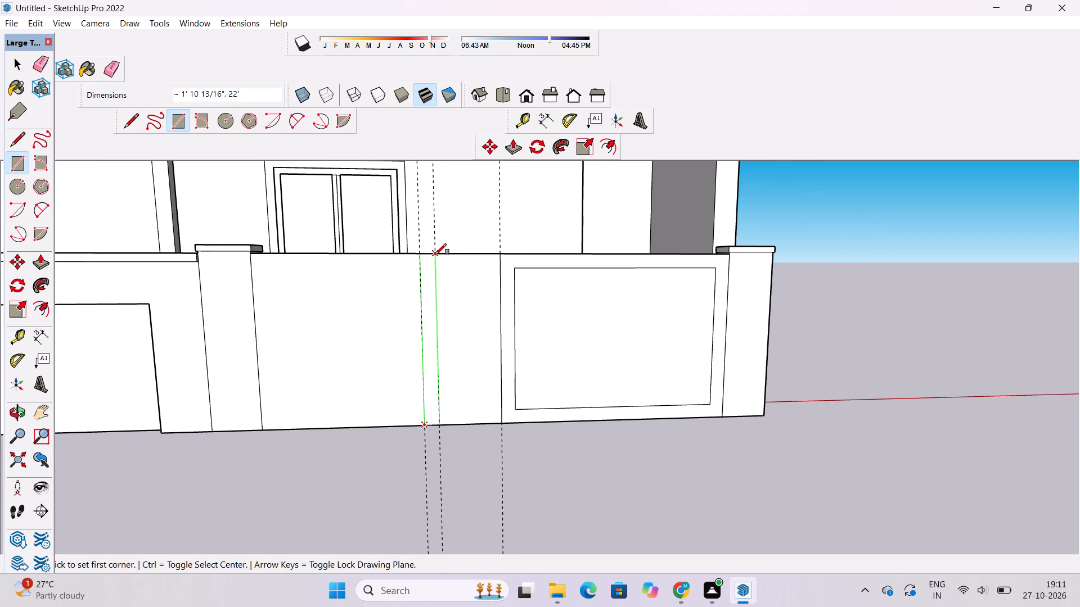
Erase the three vertical guides crossing the panel.
scroll(435, 256, down, 2)
key(space)
key(e)
drag(484, 441, 424, 465)
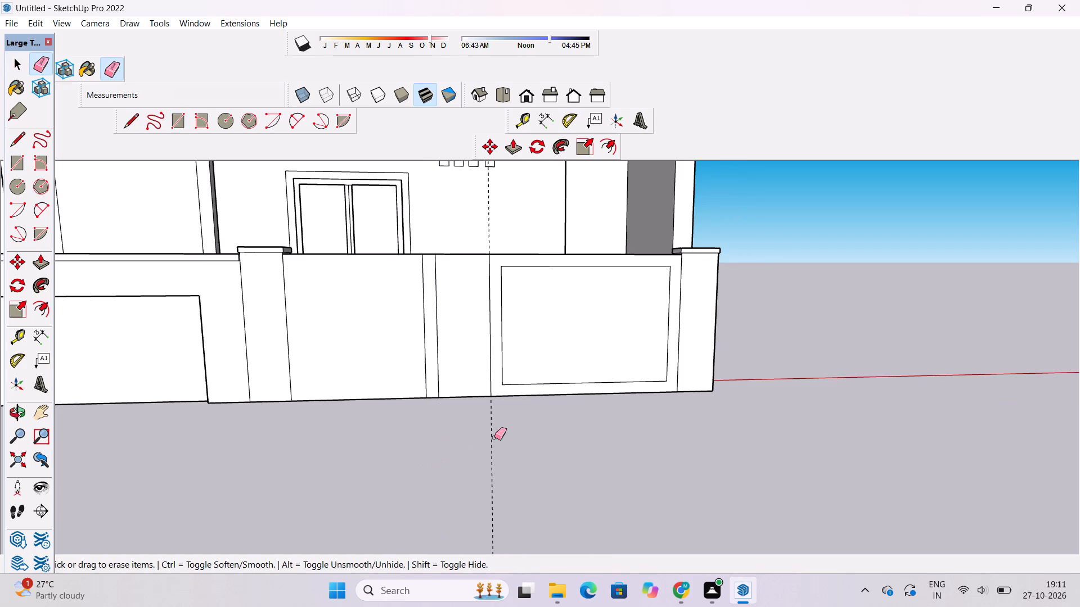
drag(494, 437, 484, 450)
Place a horizontal guide across the panel, level with the top edge of the right half's inner frame.
key(o)
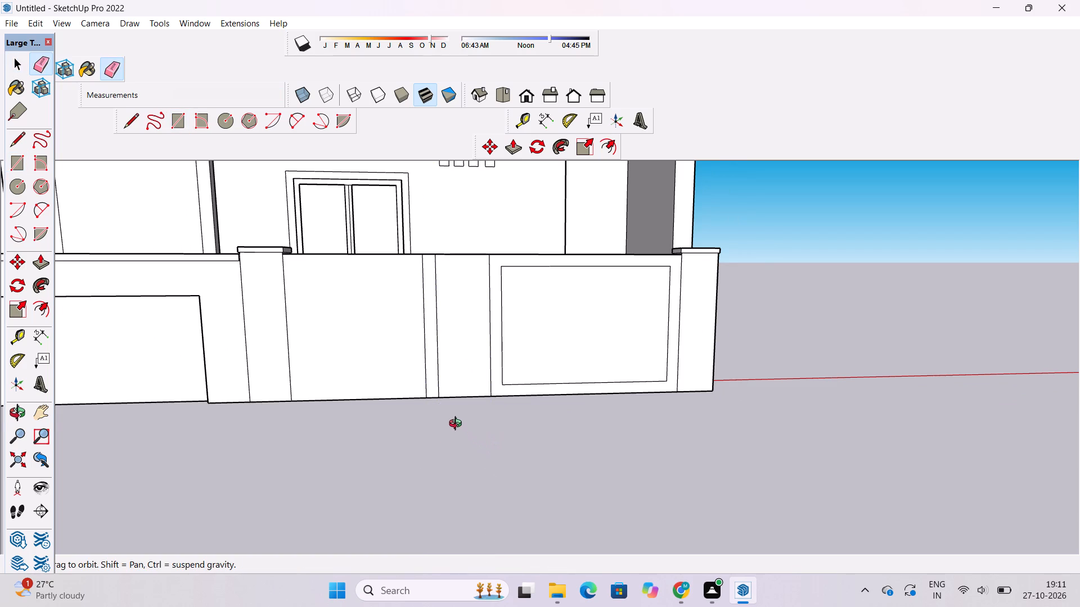
drag(458, 425, 468, 445)
scroll(465, 436, up, 1)
drag(446, 374, 462, 398)
drag(462, 398, 453, 398)
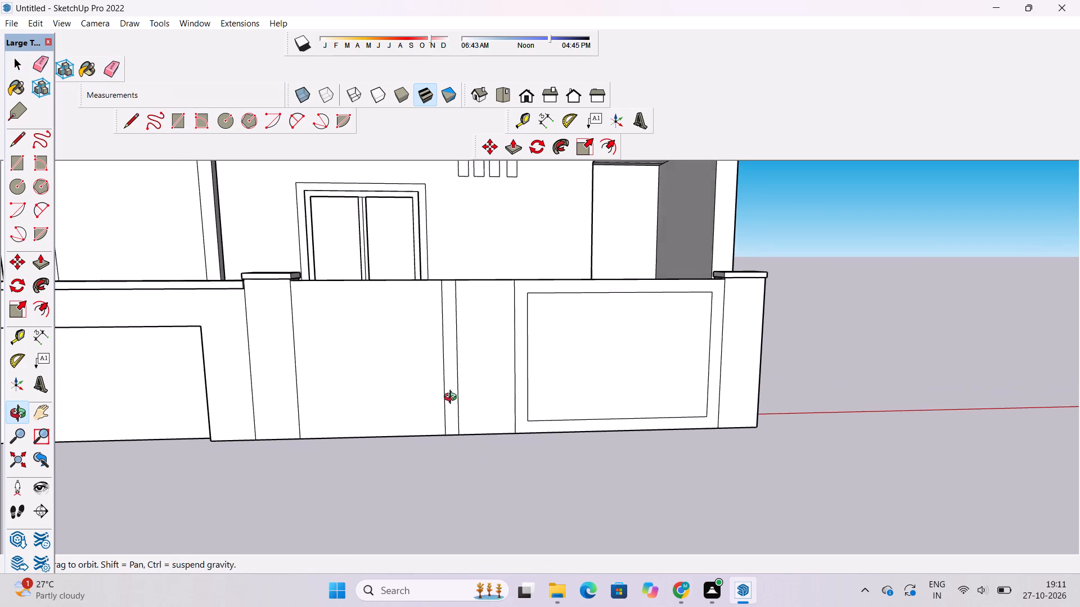
drag(453, 398, 452, 398)
shift+click(447, 396)
key(t)
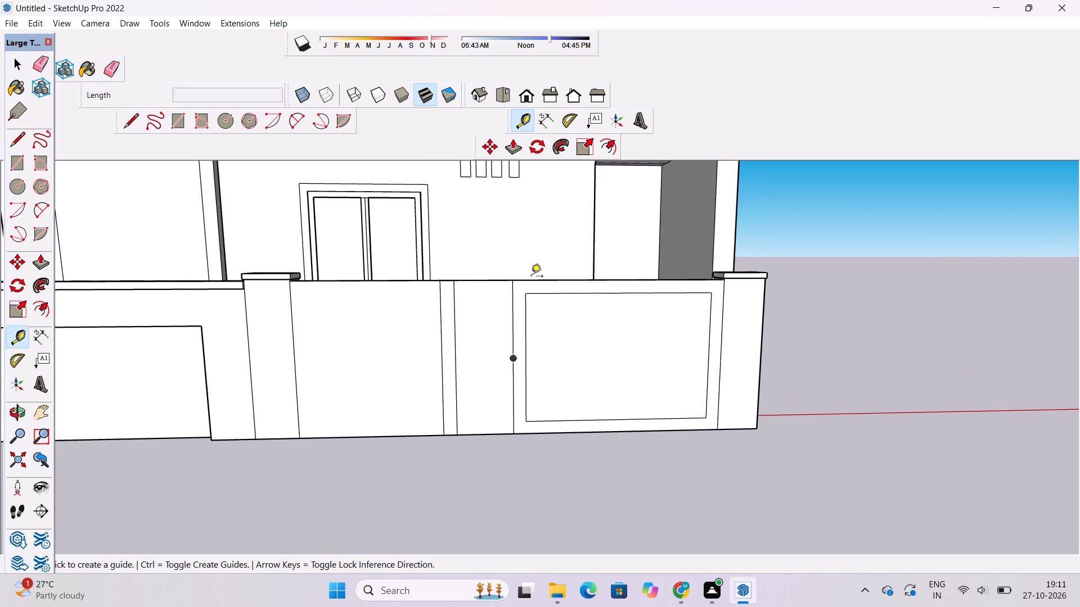
click(546, 280)
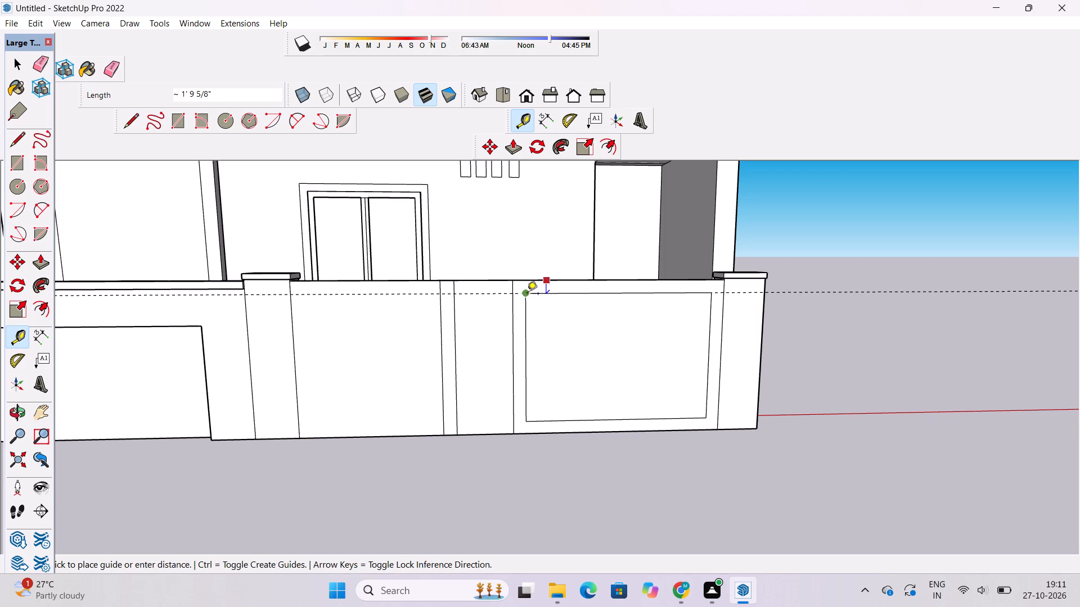
click(527, 295)
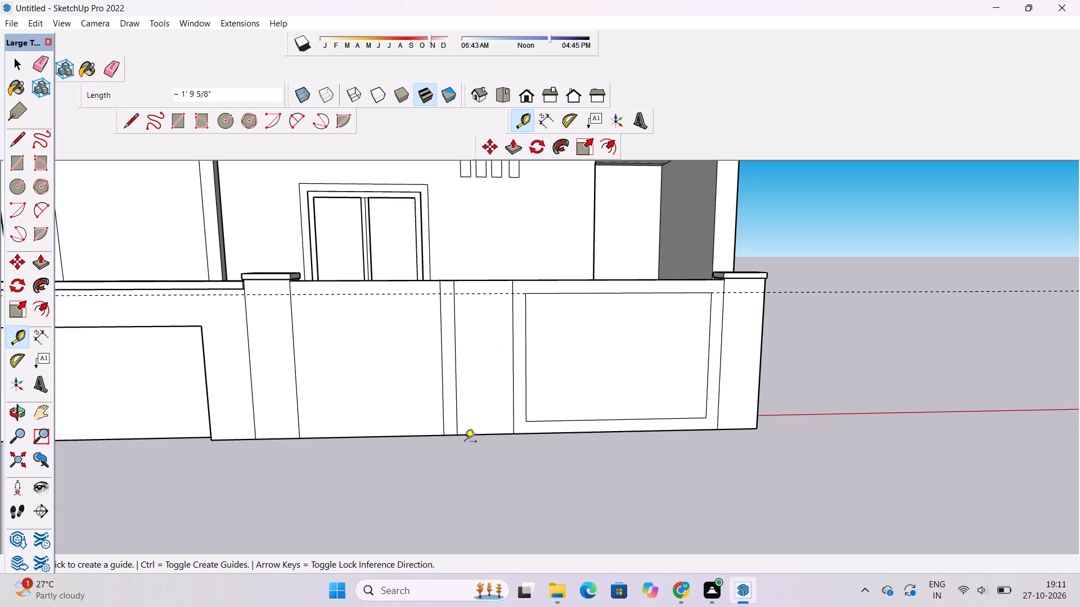
Place a horizontal guide across the panel, level with the bottom edge of the right half's inner frame.
scroll(493, 438, up, 3)
click(491, 433)
scroll(491, 433, down, 1)
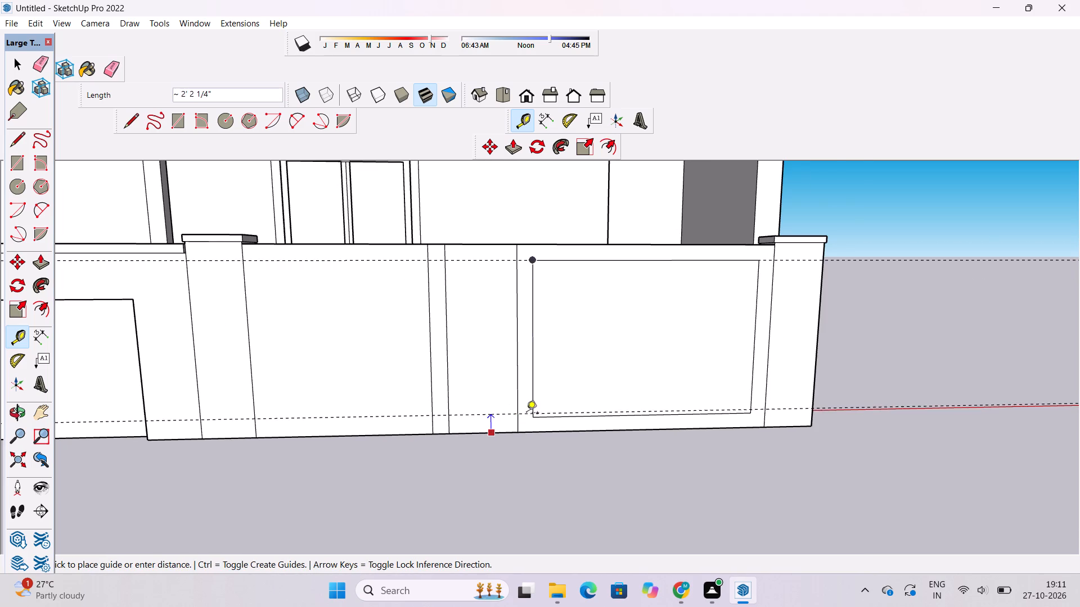
click(531, 418)
Check the frame margin beside the right post and place a vertical guide 1.9' inside the left post's edge.
scroll(542, 404, down, 3)
scroll(713, 334, up, 2)
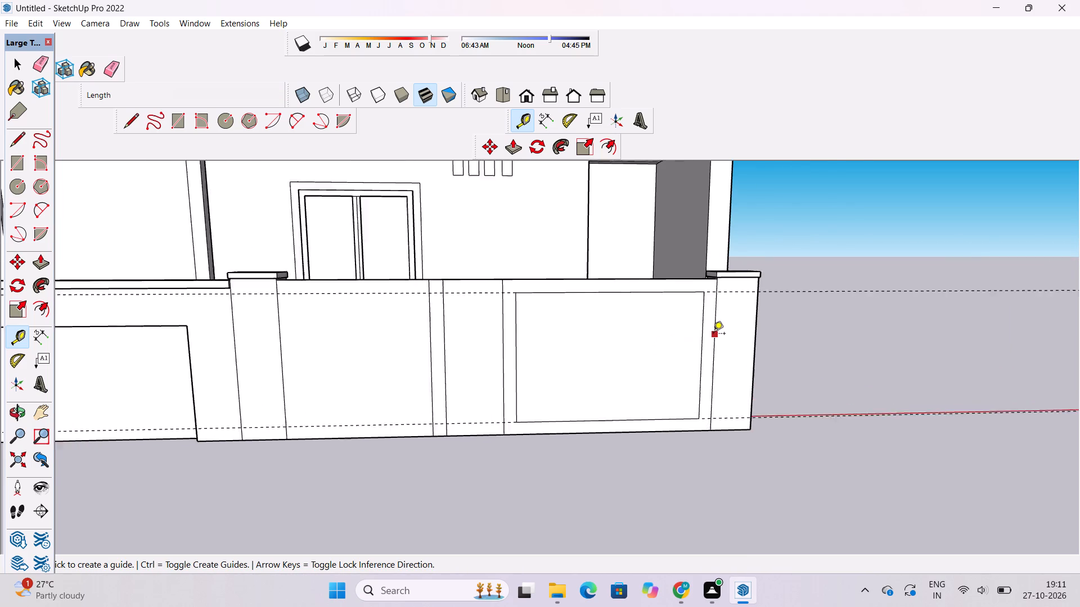
scroll(713, 334, up, 2)
click(713, 334)
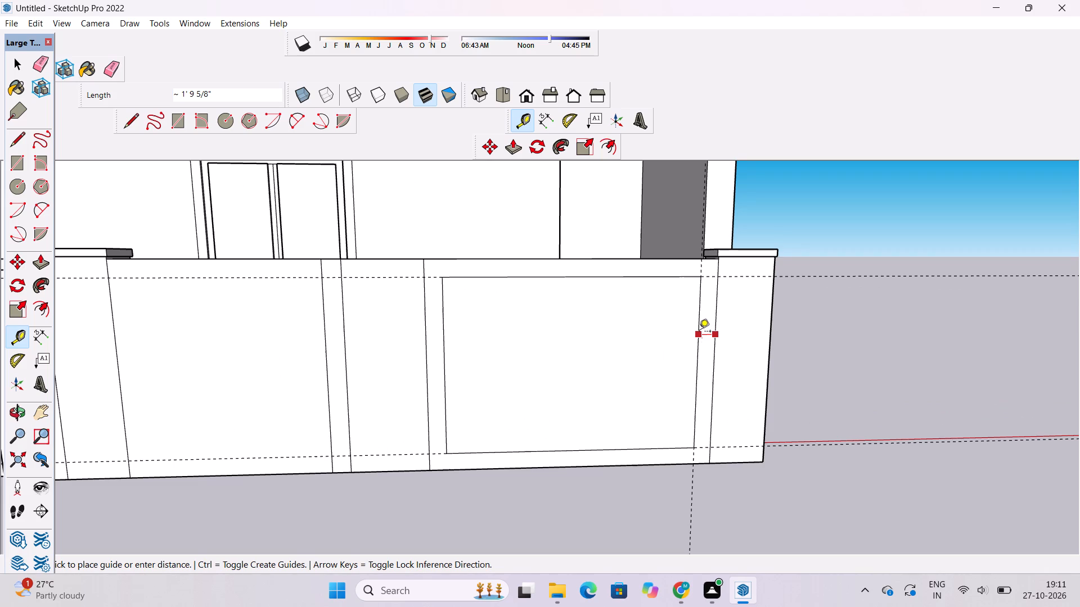
key(space)
scroll(774, 309, down, 4)
key(t)
scroll(363, 351, up, 4)
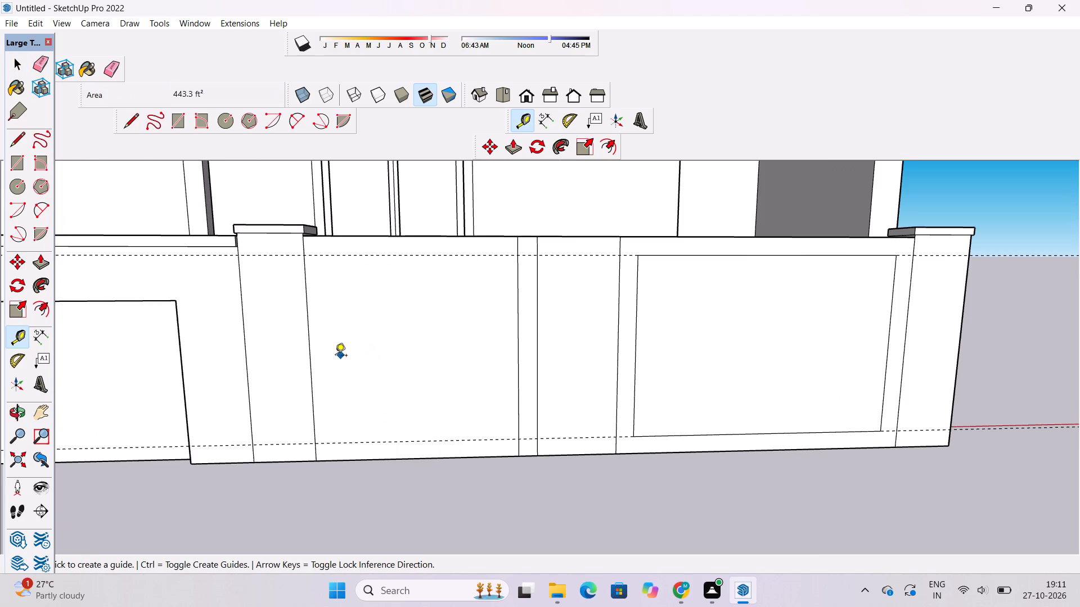
click(310, 345)
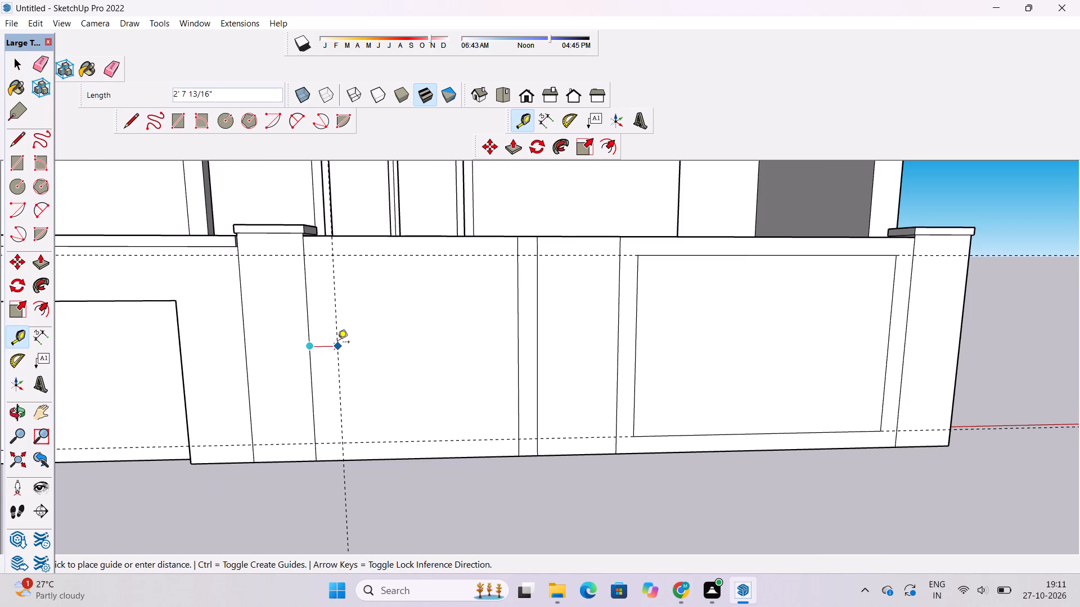
text(1.9')
key(Return)
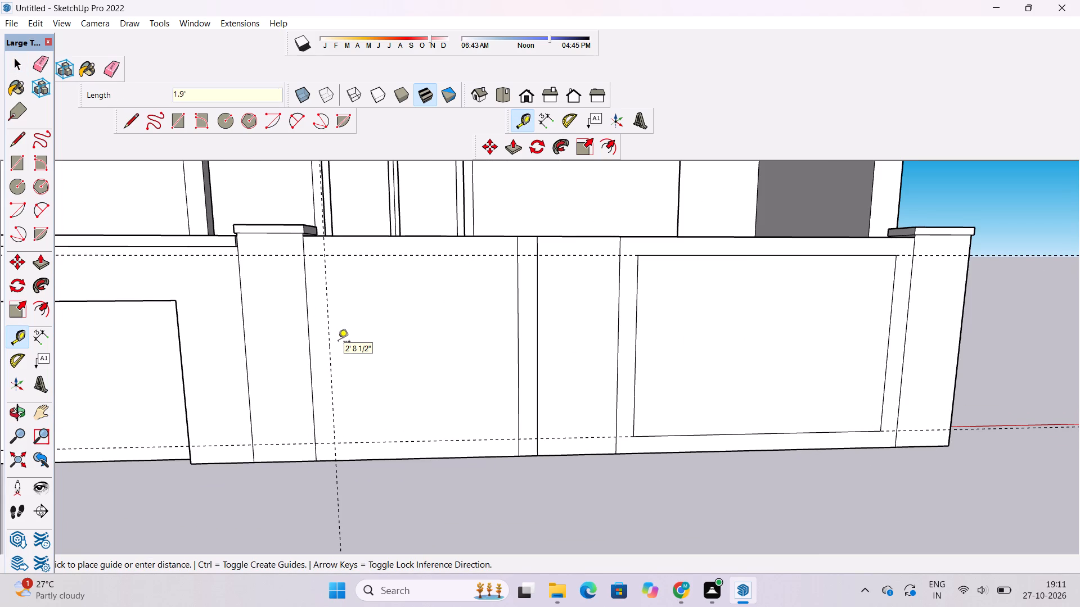
Draw the left, bottom and top inner-frame edges along the guides, joining them to the right half's inner frame.
key(l)
scroll(363, 362, down, 3)
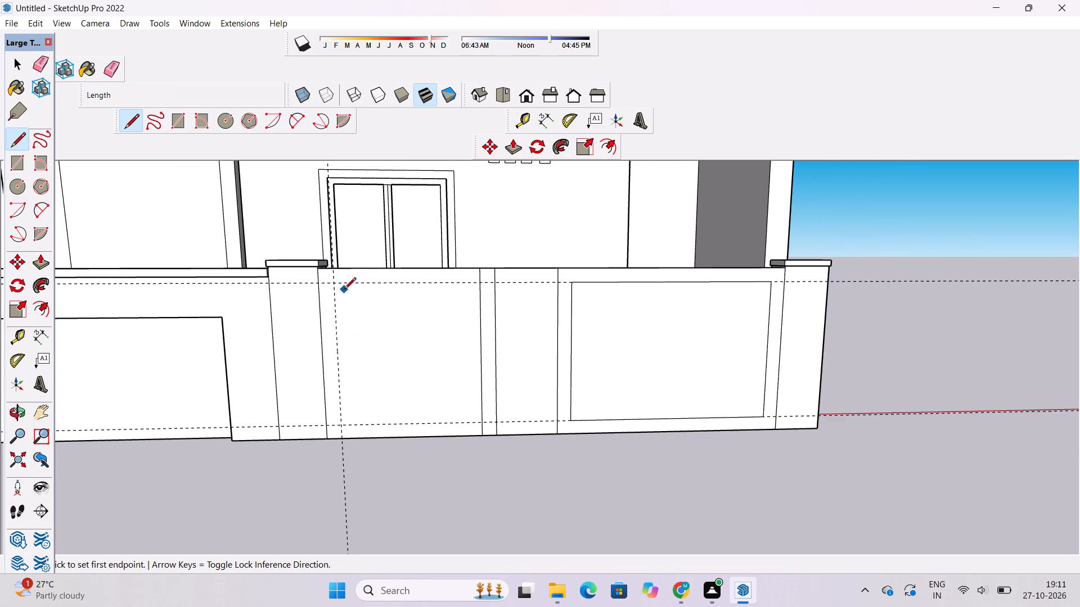
scroll(338, 285, up, 3)
click(334, 282)
scroll(334, 283, down, 2)
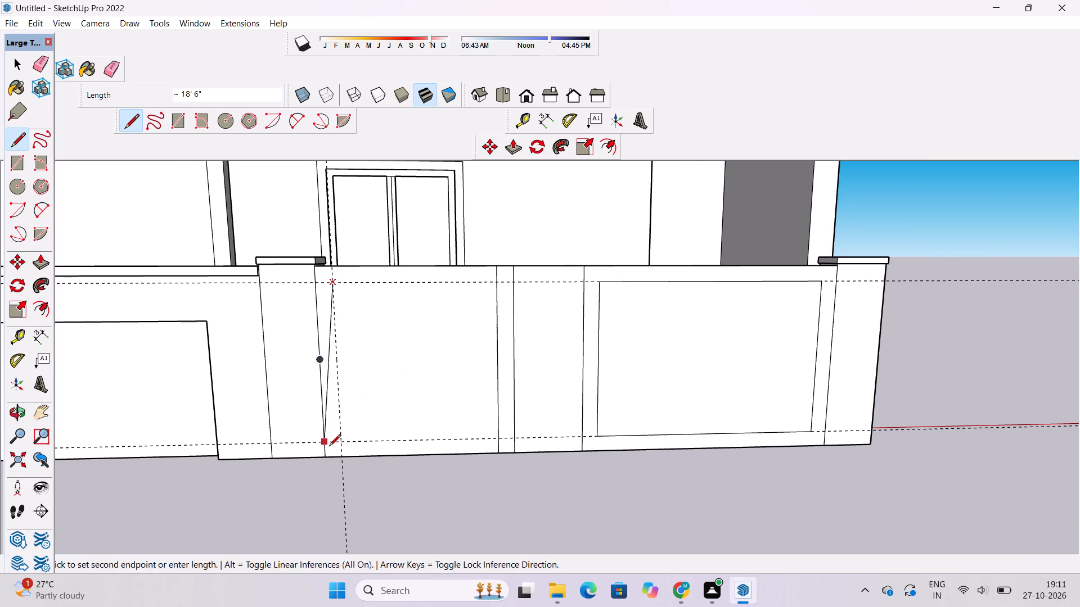
click(340, 443)
scroll(340, 445, down, 2)
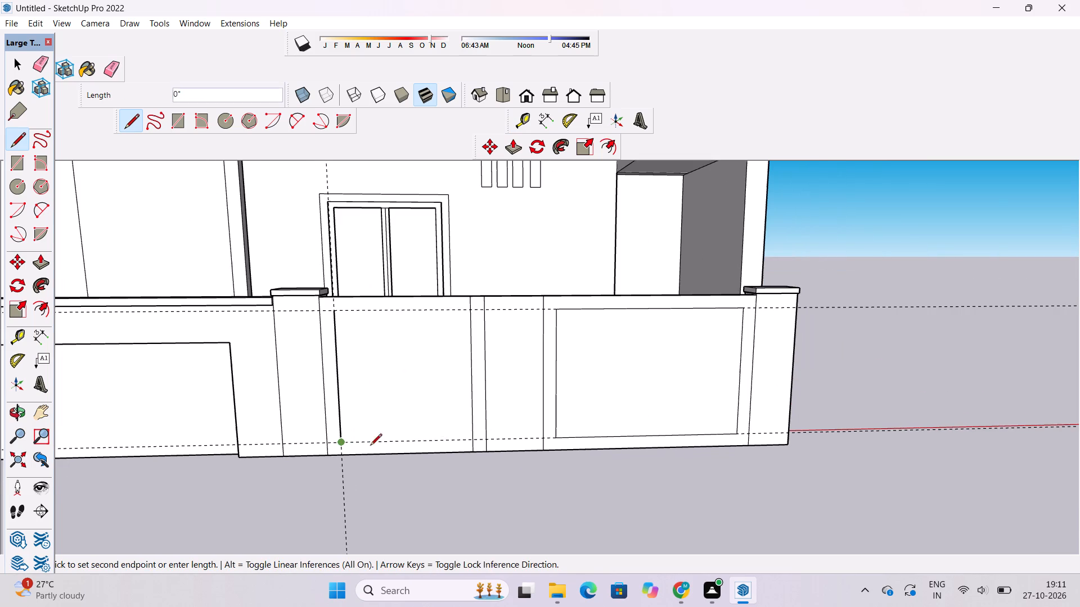
scroll(439, 441, up, 4)
click(486, 440)
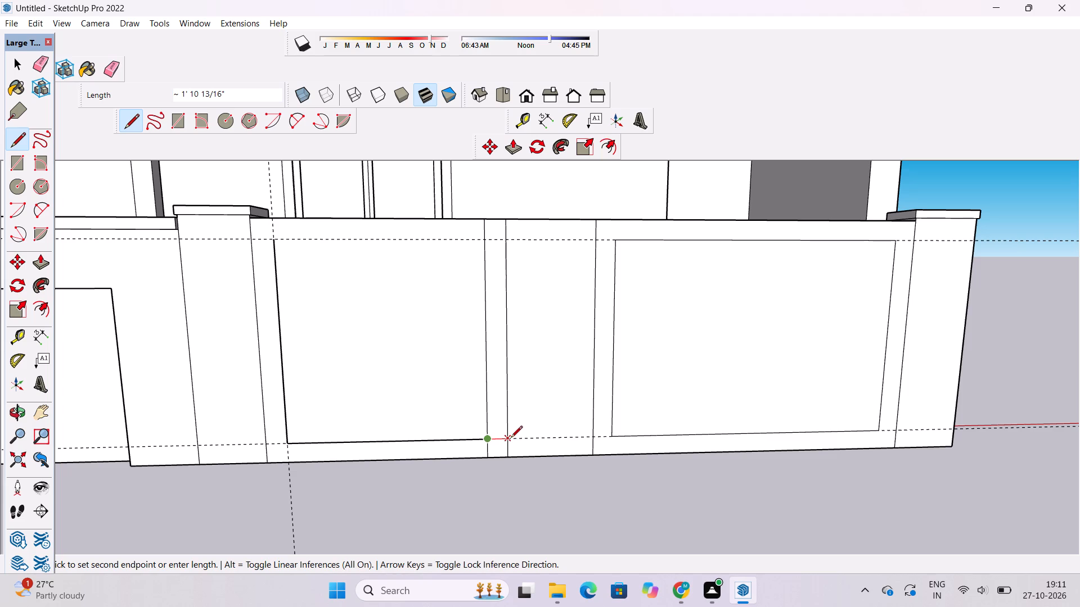
click(610, 438)
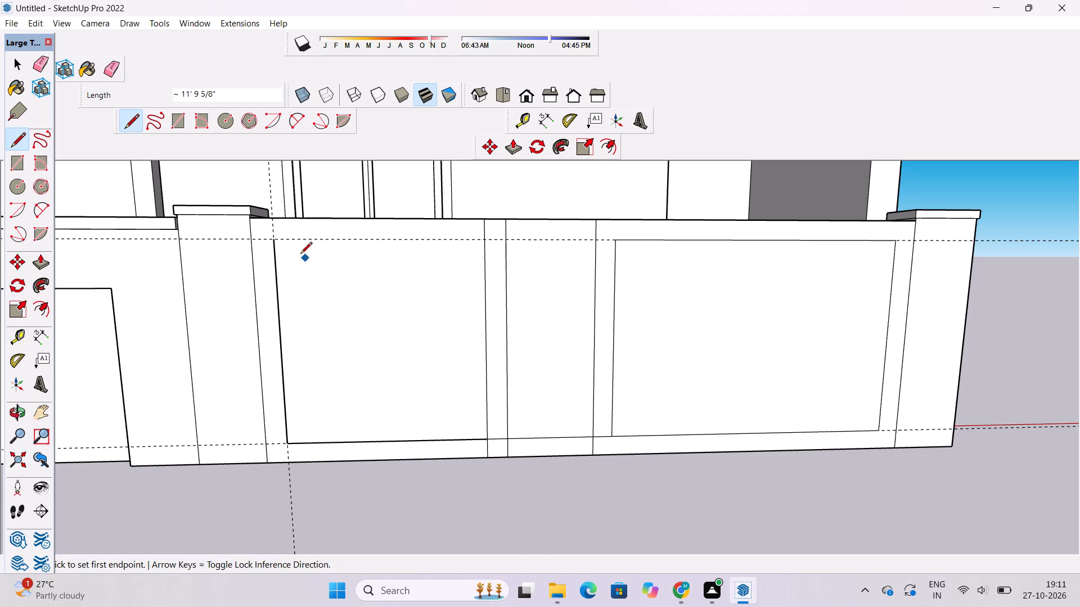
click(279, 240)
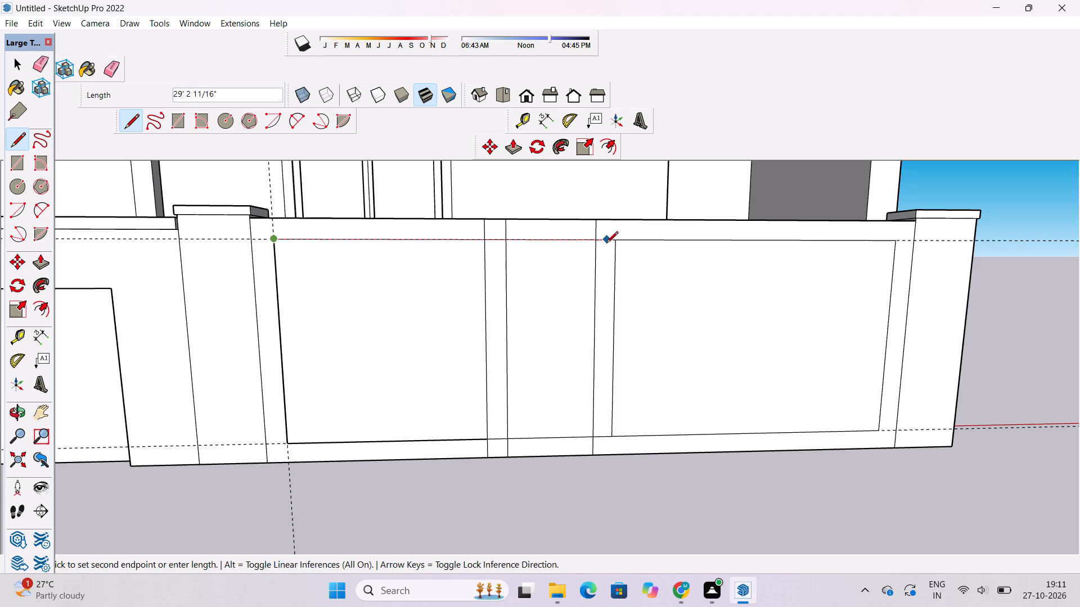
click(615, 244)
scroll(470, 272, down, 2)
key(space)
Erase the vertical guide and the two horizontal guides crossing the gate panel.
key(e)
scroll(393, 413, down, 3)
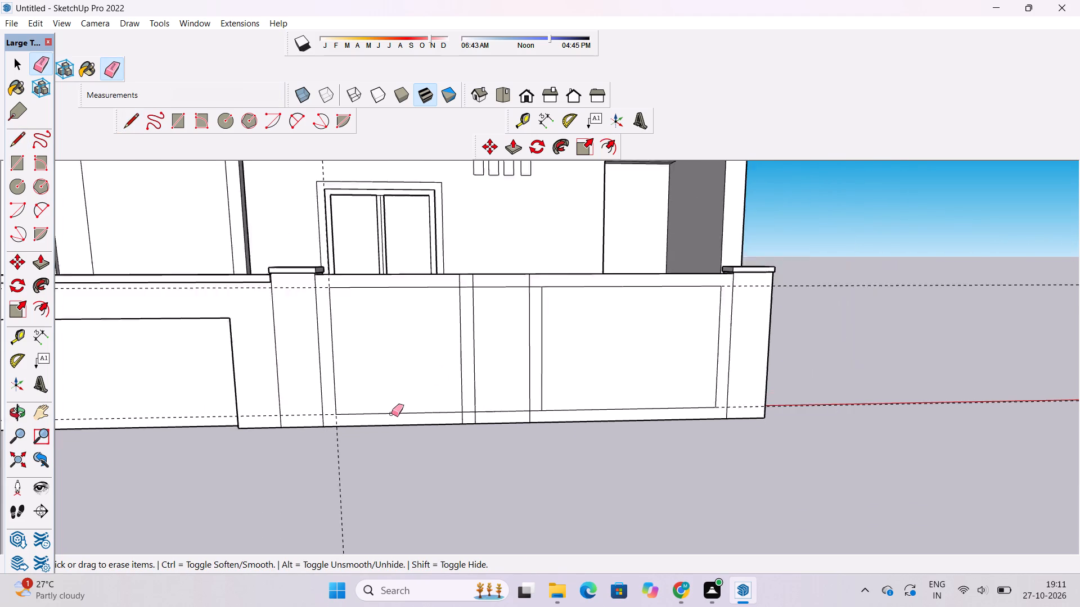
scroll(391, 414, down, 2)
drag(374, 479, 325, 490)
scroll(304, 398, up, 3)
click(310, 279)
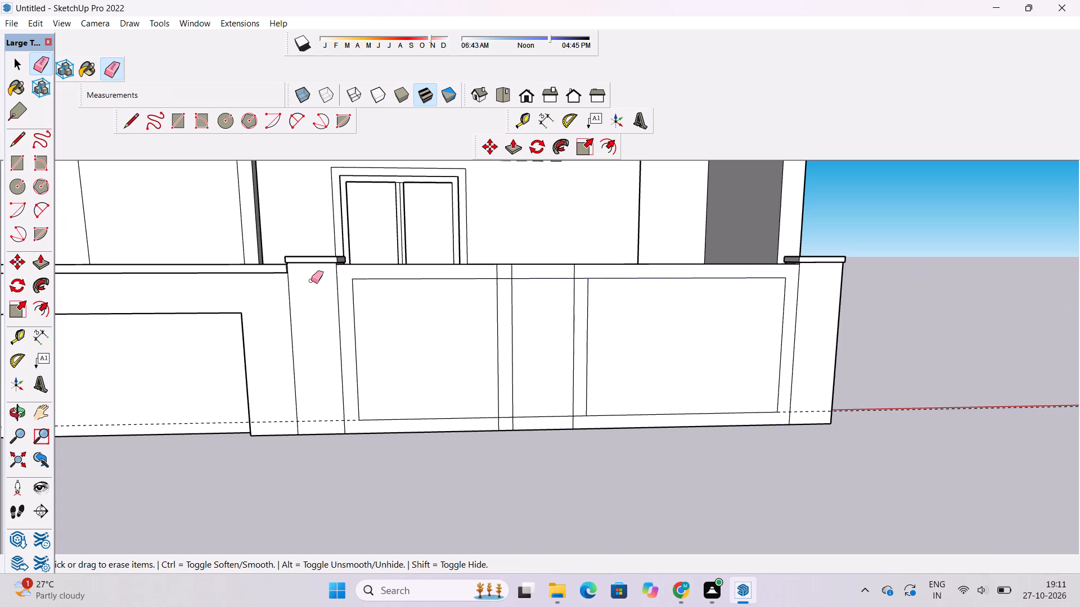
drag(341, 348, 342, 369)
key(ctrl+z)
drag(321, 411, 323, 420)
Erase the three divider lines' short segments where they cross the gate's top and bottom frame margins.
scroll(520, 278, up, 7)
drag(506, 263, 501, 265)
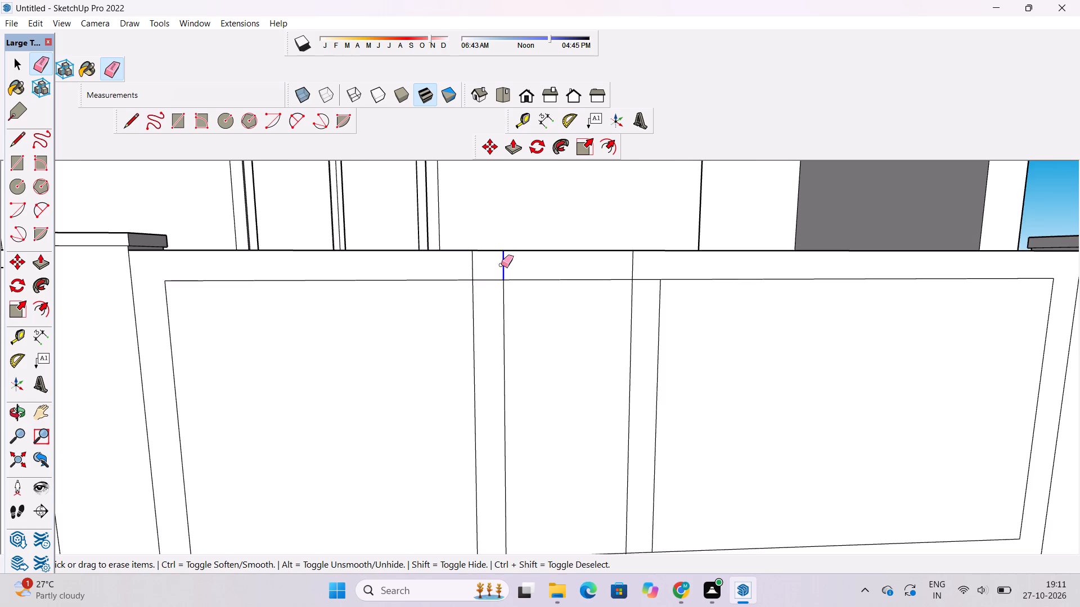
drag(501, 265, 461, 267)
scroll(440, 302, down, 5)
scroll(570, 280, up, 4)
drag(569, 278, 552, 282)
scroll(421, 300, down, 3)
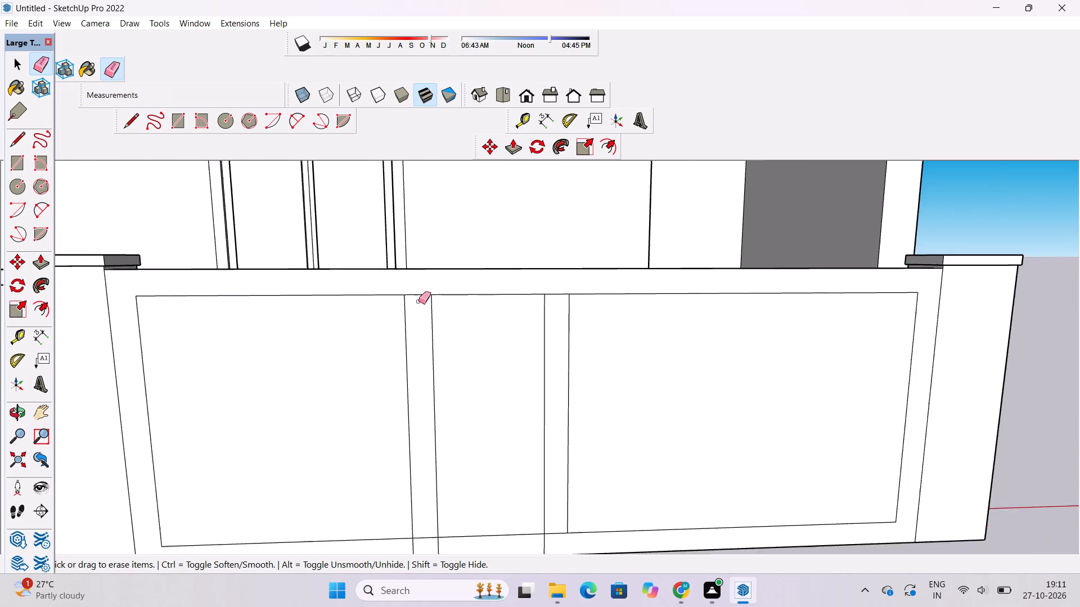
scroll(418, 301, down, 3)
scroll(446, 477, up, 9)
drag(426, 440, 371, 449)
scroll(356, 441, down, 4)
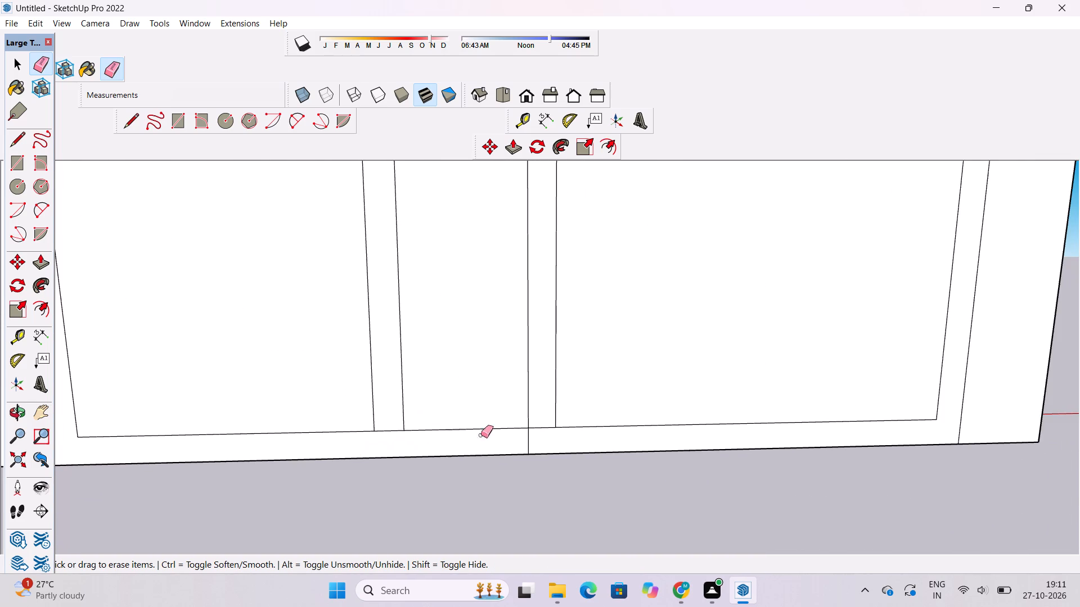
drag(524, 442, 499, 442)
scroll(465, 461, down, 8)
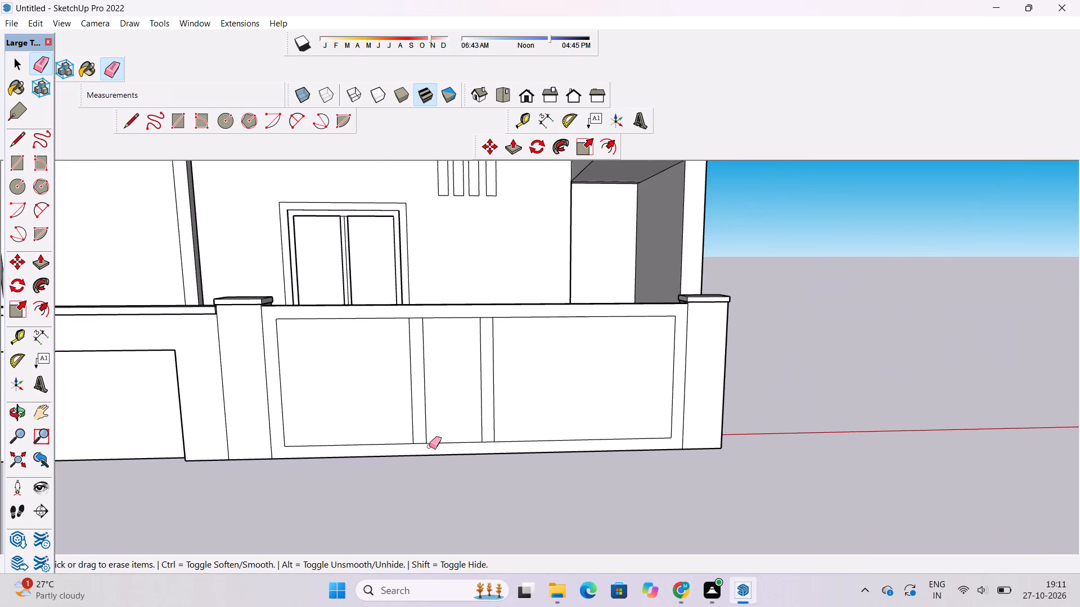
Erase the short edges closing both vertical bars at top and bottom, merging the bars with the gate frame around three panels.
key(o)
shift+drag(466, 488, 440, 457)
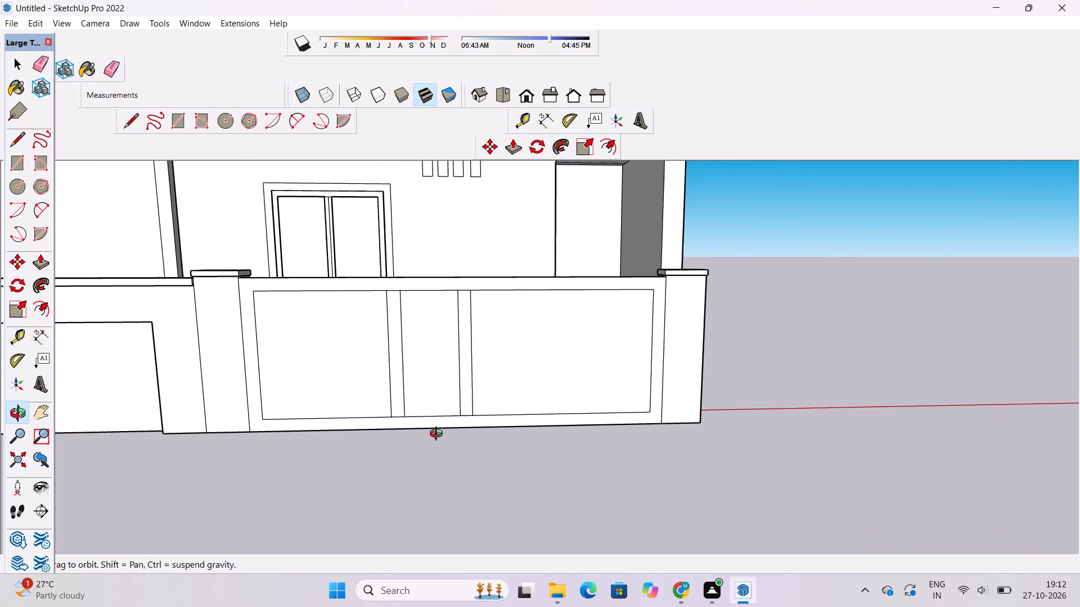
shift+drag(438, 434, 438, 444)
shift+scroll(433, 436, up, 10)
shift+drag(395, 419, 449, 479)
shift+scroll(438, 469, down, 6)
key(e)
scroll(421, 472, up, 3)
click(417, 470)
scroll(417, 470, down, 4)
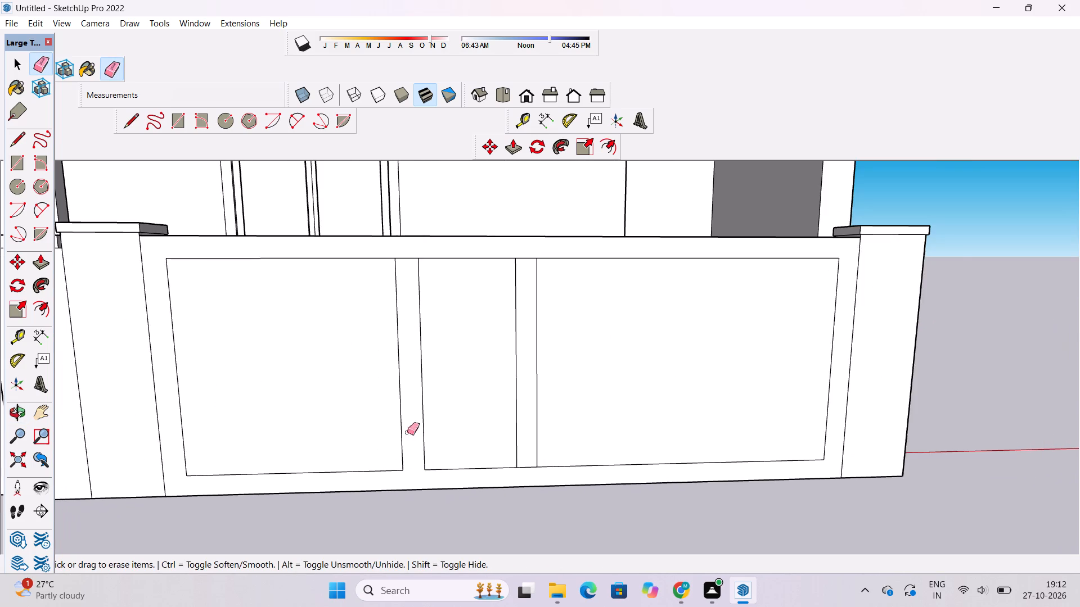
scroll(407, 287, up, 4)
drag(404, 268, 407, 284)
scroll(380, 299, down, 5)
scroll(478, 279, up, 4)
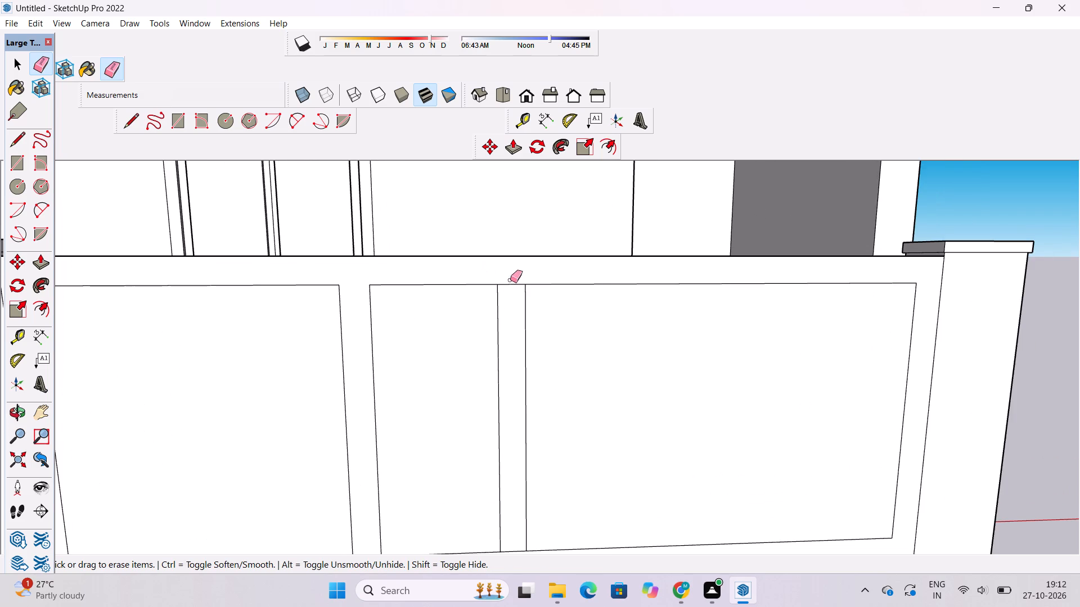
click(510, 280)
scroll(468, 287, down, 4)
scroll(512, 485, up, 3)
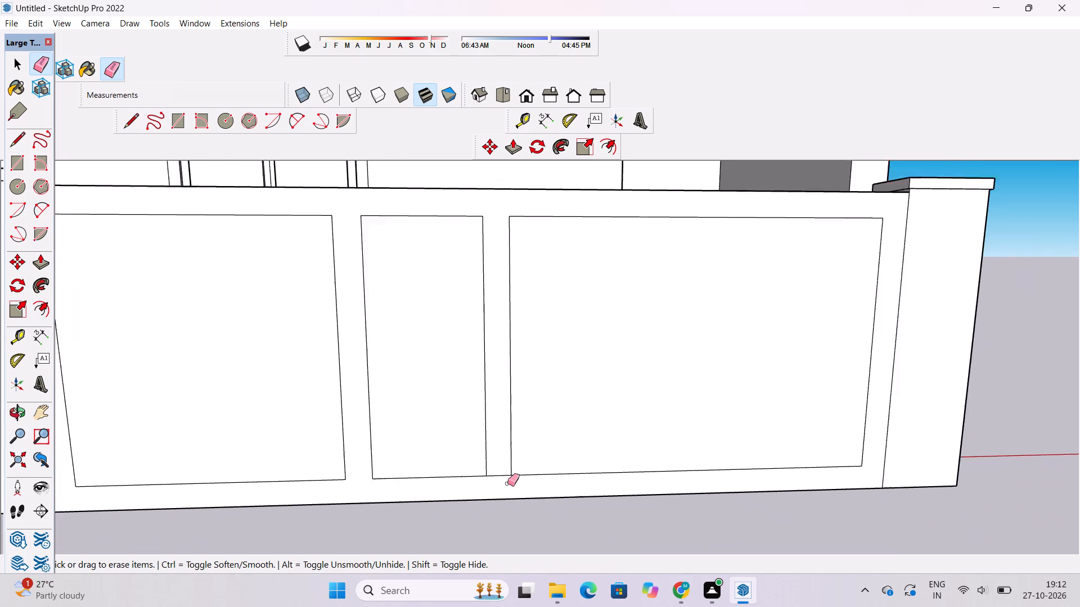
scroll(507, 483, up, 1)
drag(500, 468, 501, 478)
scroll(487, 483, down, 4)
Examine the framed gate and the whole front boundary against the house facade from several angles.
key(o)
scroll(491, 473, down, 3)
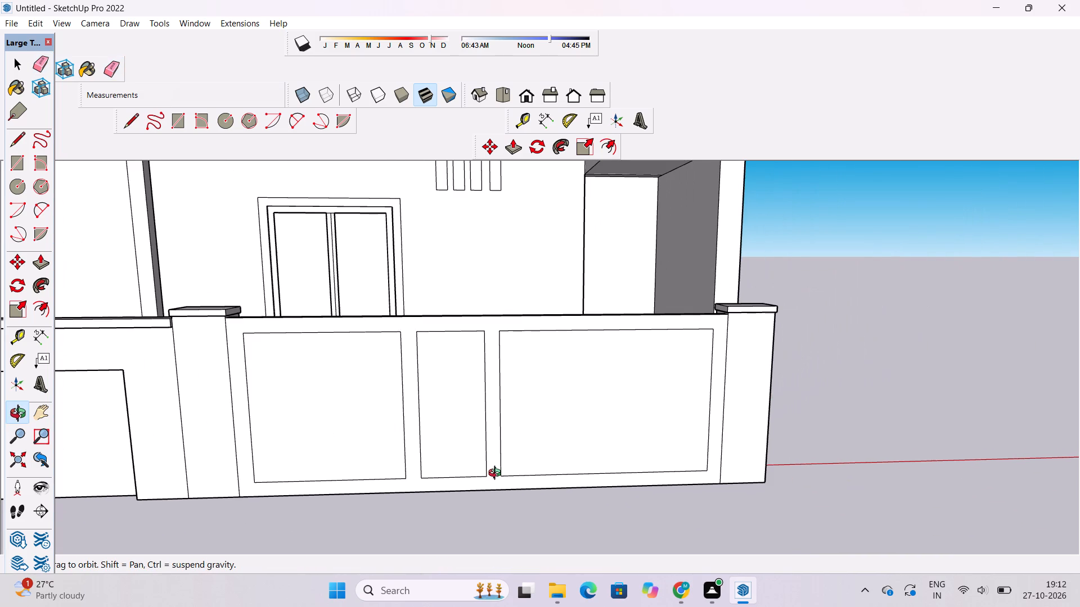
drag(497, 474, 494, 456)
scroll(496, 433, down, 2)
drag(511, 406, 512, 430)
scroll(528, 424, up, 2)
shift+drag(549, 418, 546, 426)
scroll(467, 441, down, 4)
shift+drag(461, 459, 457, 433)
click(519, 405)
scroll(512, 406, down, 4)
shift+drag(443, 448, 456, 430)
scroll(465, 434, up, 1)
shift+drag(454, 438, 502, 432)
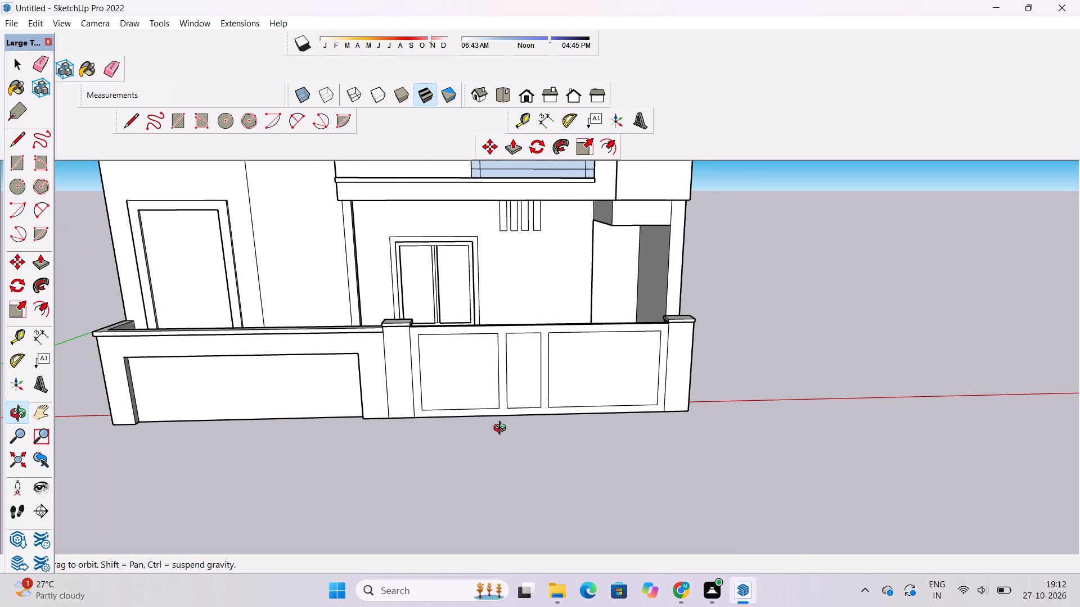
scroll(501, 427, down, 2)
shift+drag(413, 435, 432, 449)
drag(435, 449, 454, 433)
drag(422, 431, 444, 434)
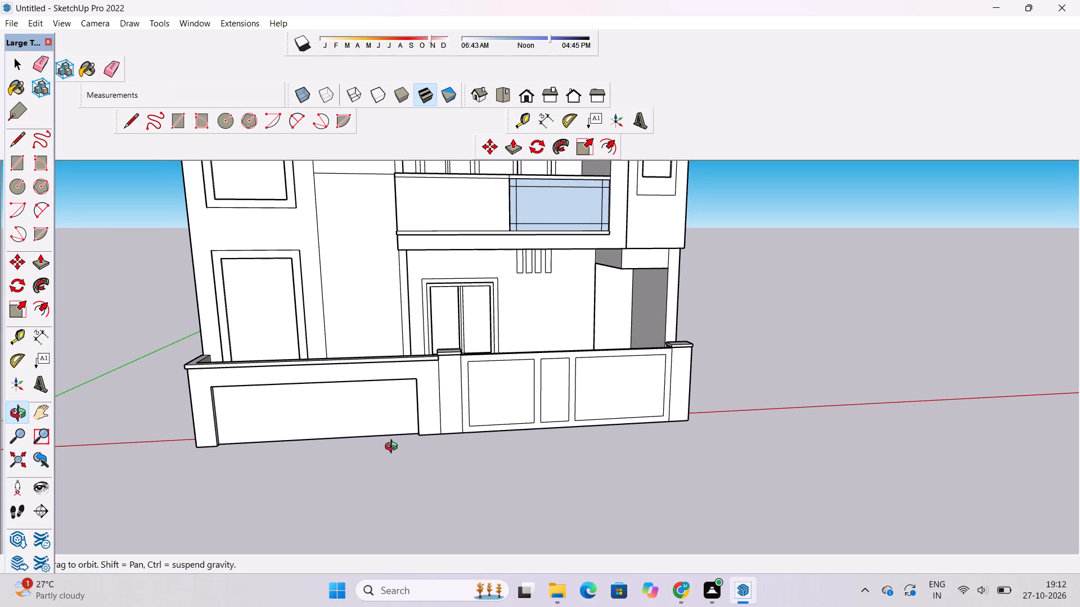
scroll(394, 440, down, 1)
drag(386, 447, 439, 452)
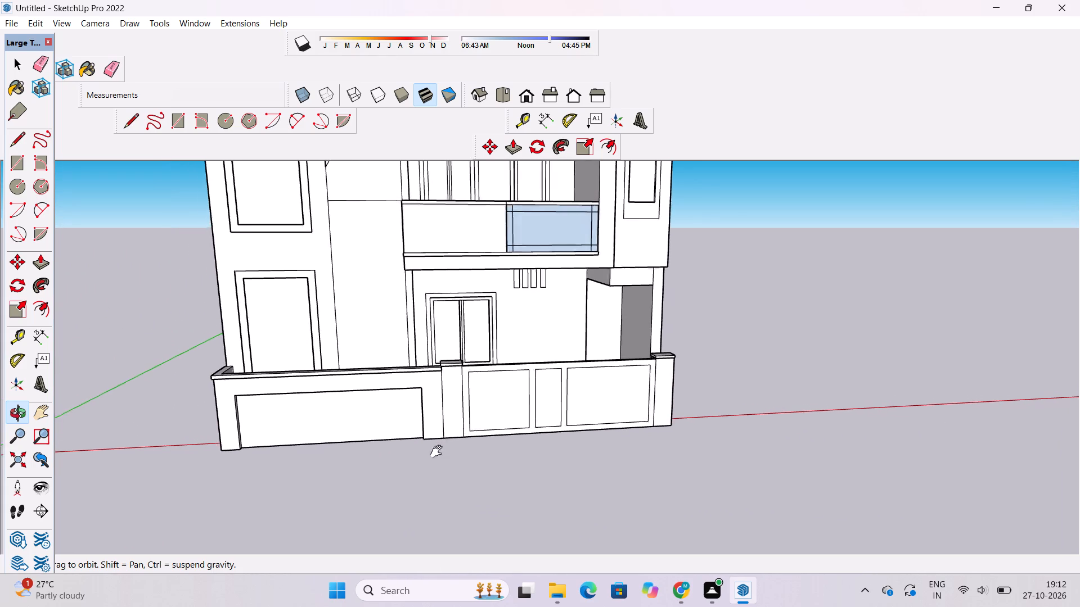
drag(439, 452, 448, 452)
drag(448, 454, 460, 400)
shift+drag(358, 442, 419, 454)
drag(419, 454, 377, 479)
Place a vertical guide 5' inside the left edge of the boundary wall's recess.
scroll(367, 468, up, 6)
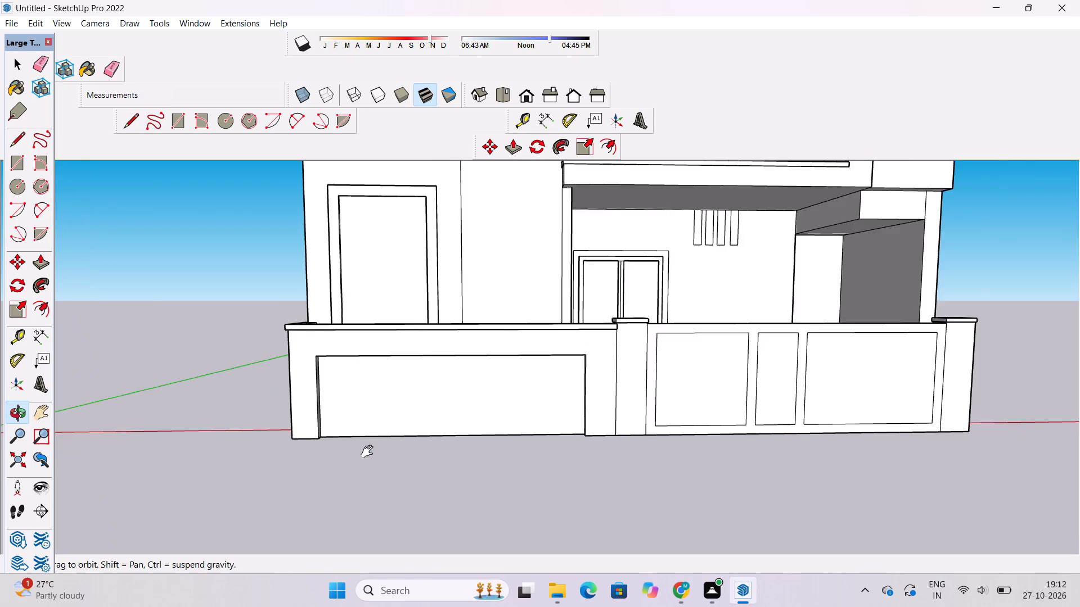
shift+drag(370, 452, 362, 466)
shift+scroll(361, 465, up, 3)
shift+drag(372, 450, 347, 463)
key(t)
scroll(269, 397, up, 3)
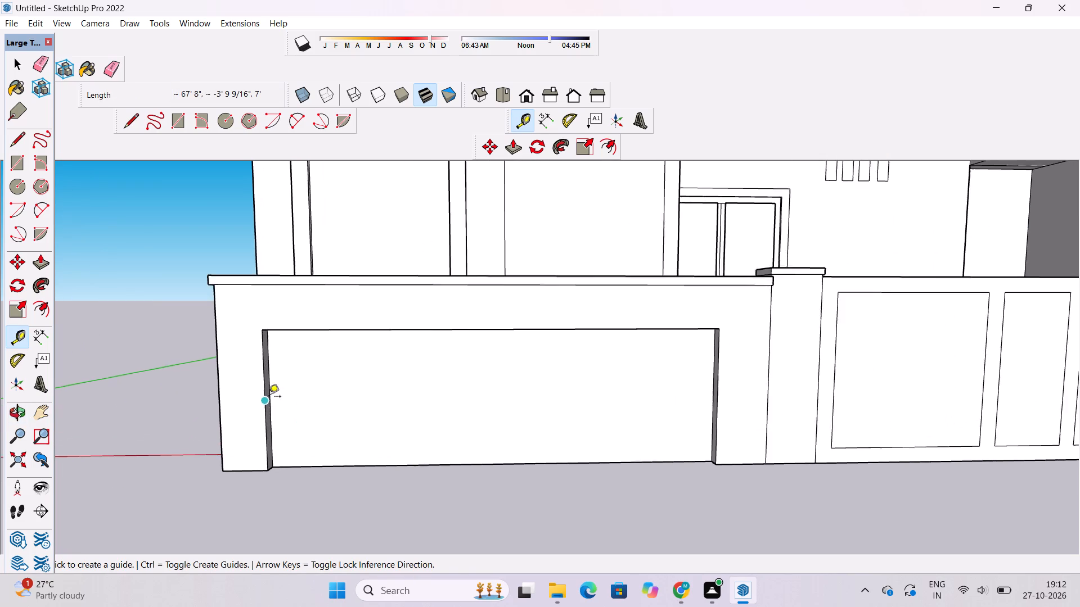
scroll(270, 395, up, 4)
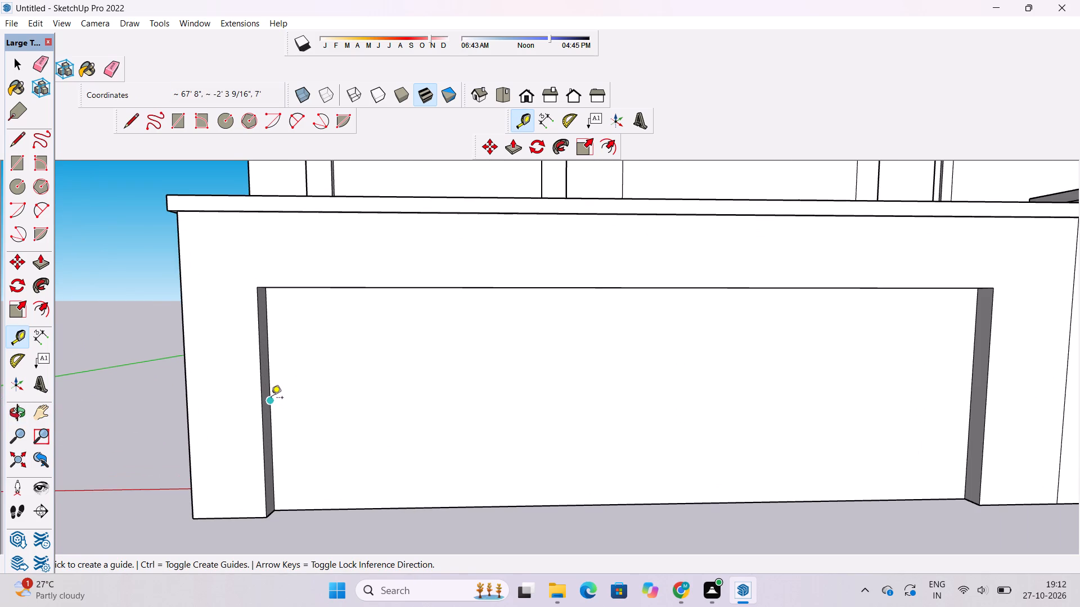
scroll(271, 398, down, 1)
click(271, 398)
scroll(334, 407, down, 5)
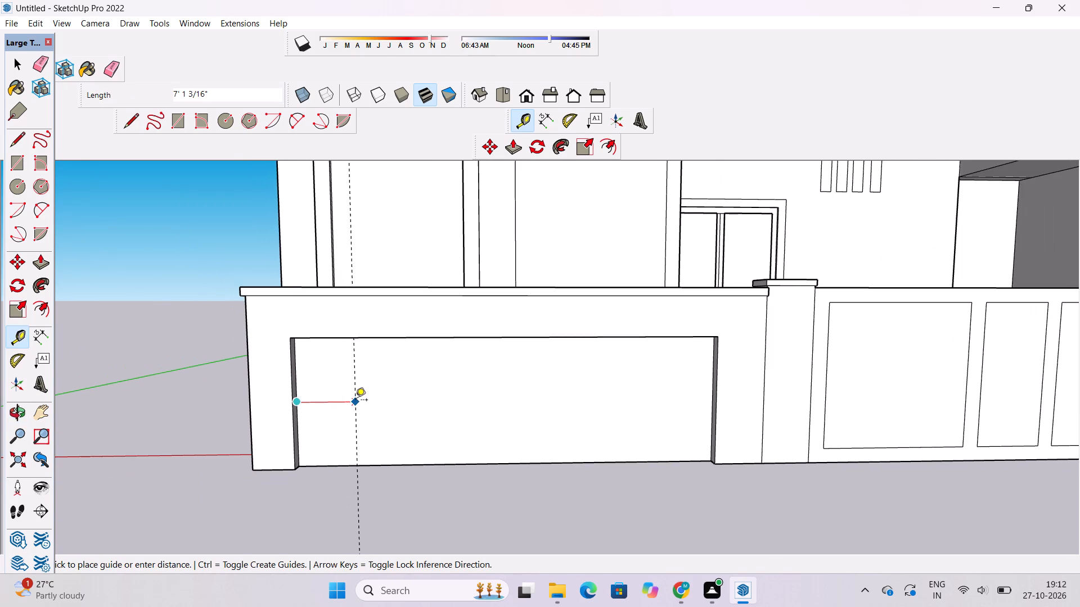
text(5')
key(Return)
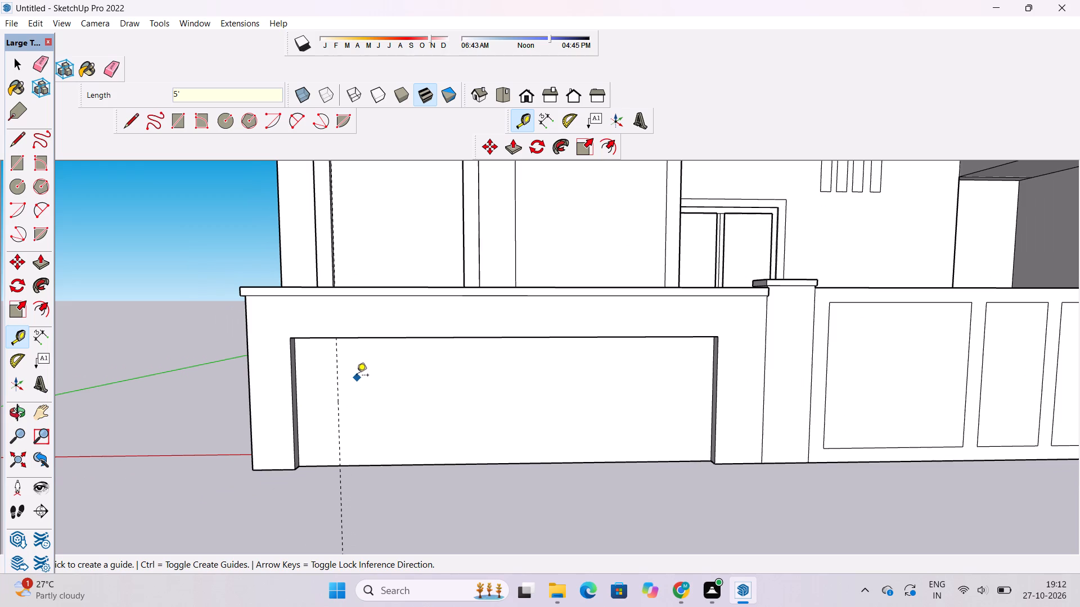
Place two more vertical guides across the recess, 8' beyond the first guide and 7' beyond the second.
click(337, 388)
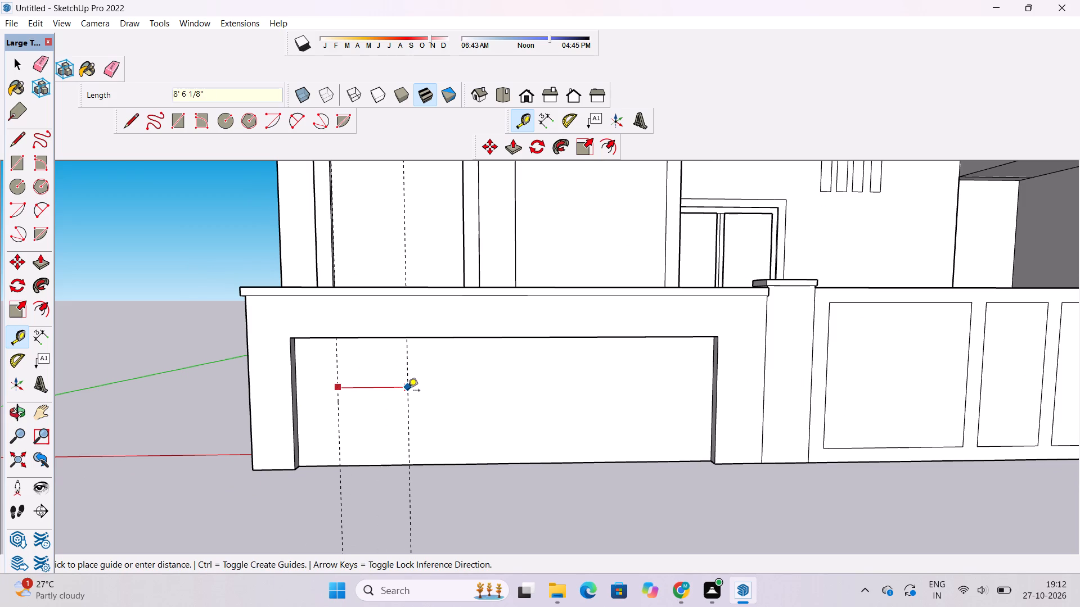
text(8')
key(Return)
click(400, 364)
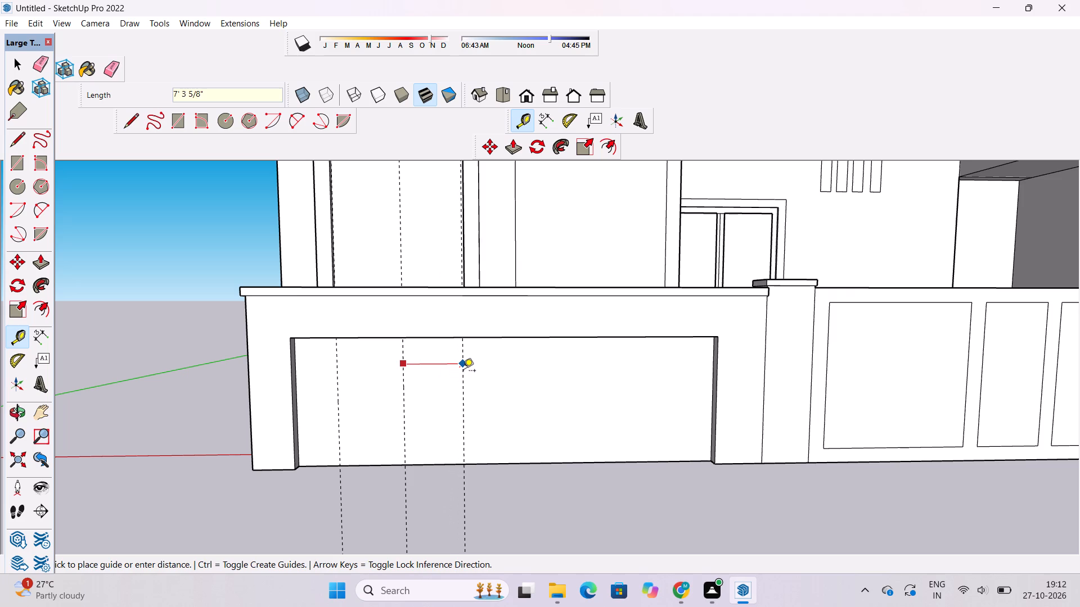
text(7')
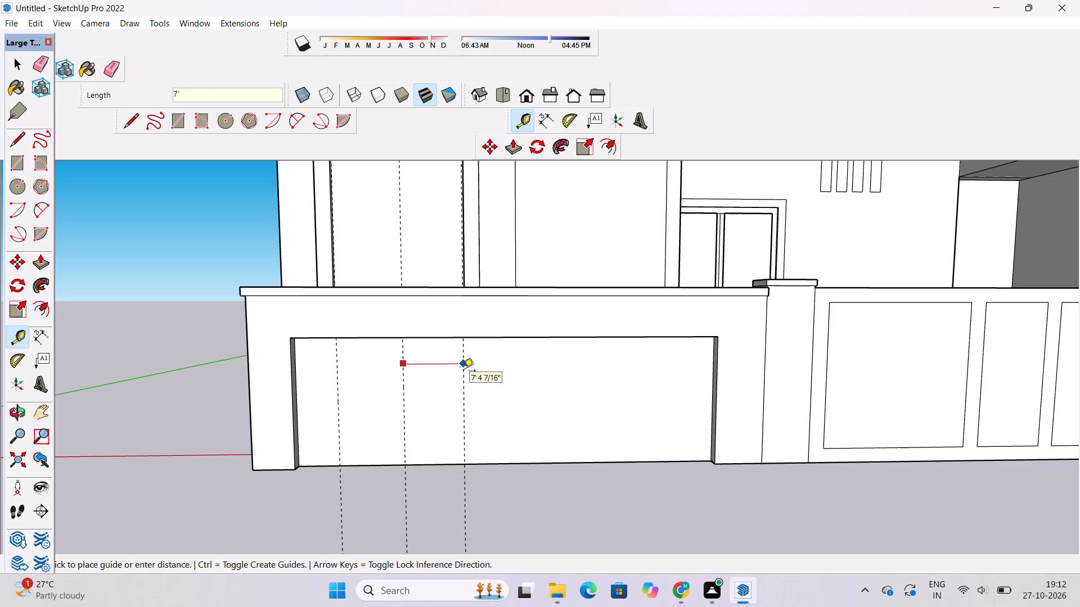
key(Return)
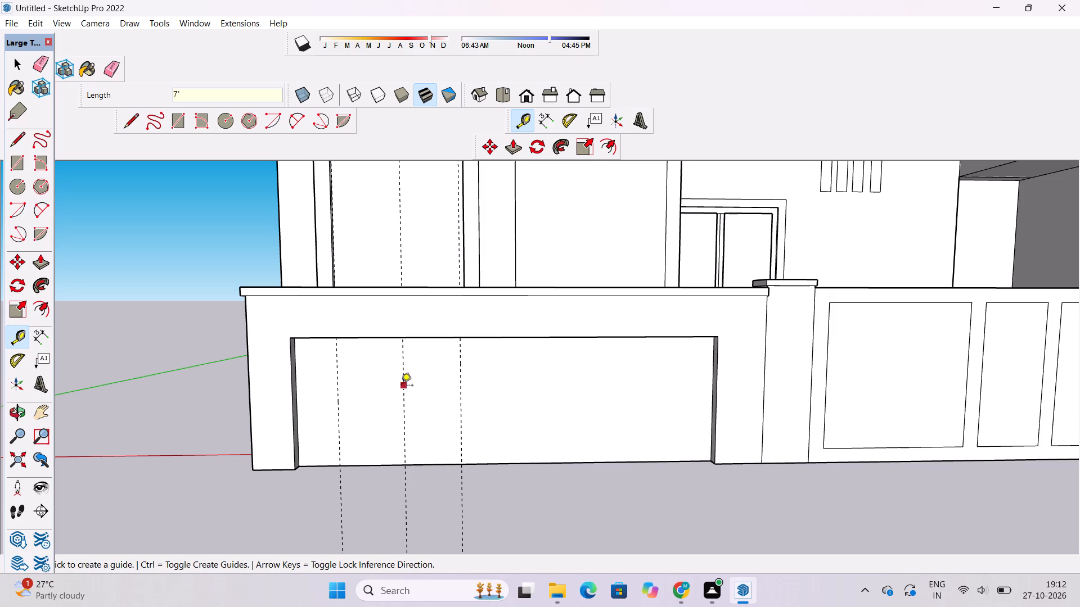
Check the spacing between the first two recess guides and place a vertical guide 8' beyond the third.
click(404, 390)
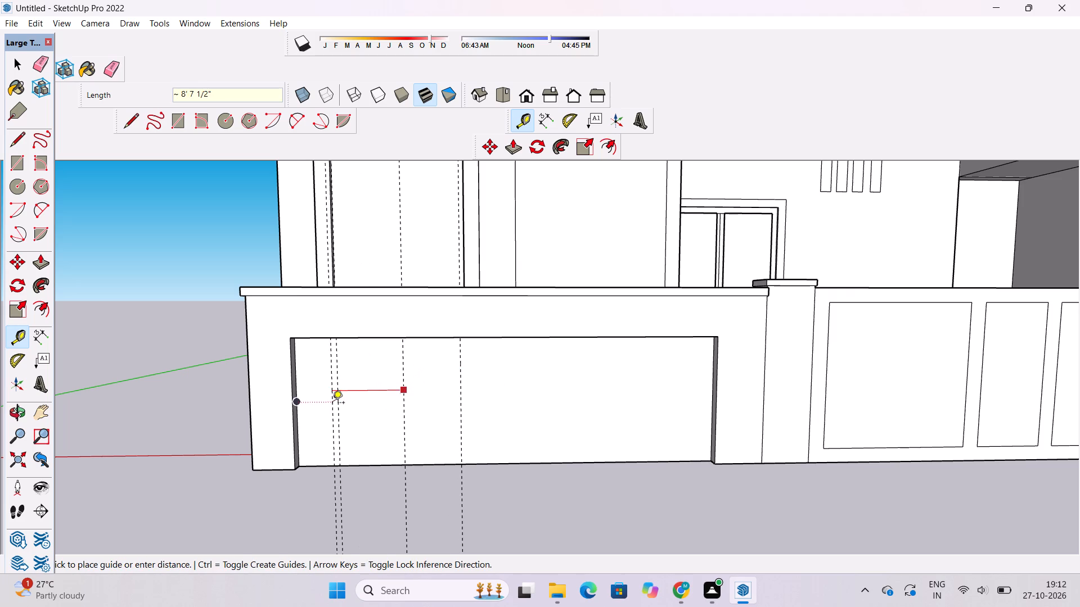
key(space)
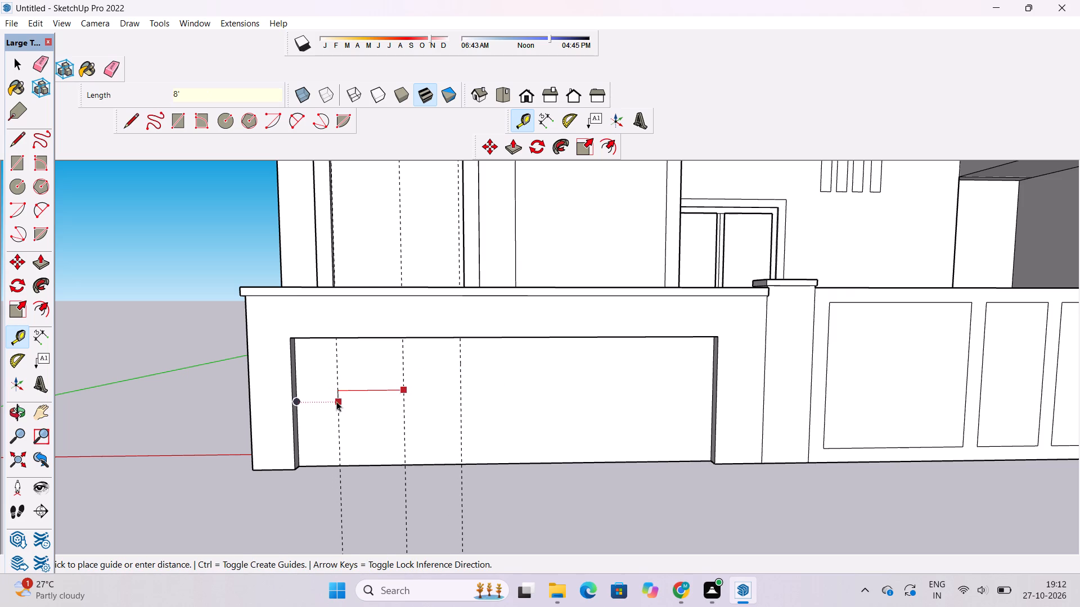
key(t)
click(459, 379)
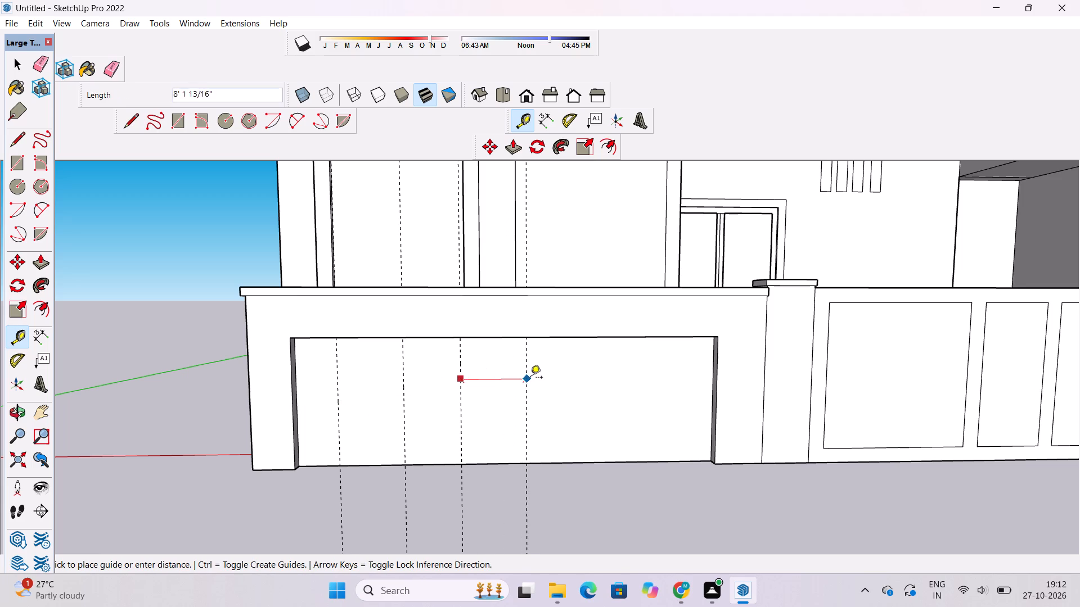
text(8')
key(Return)
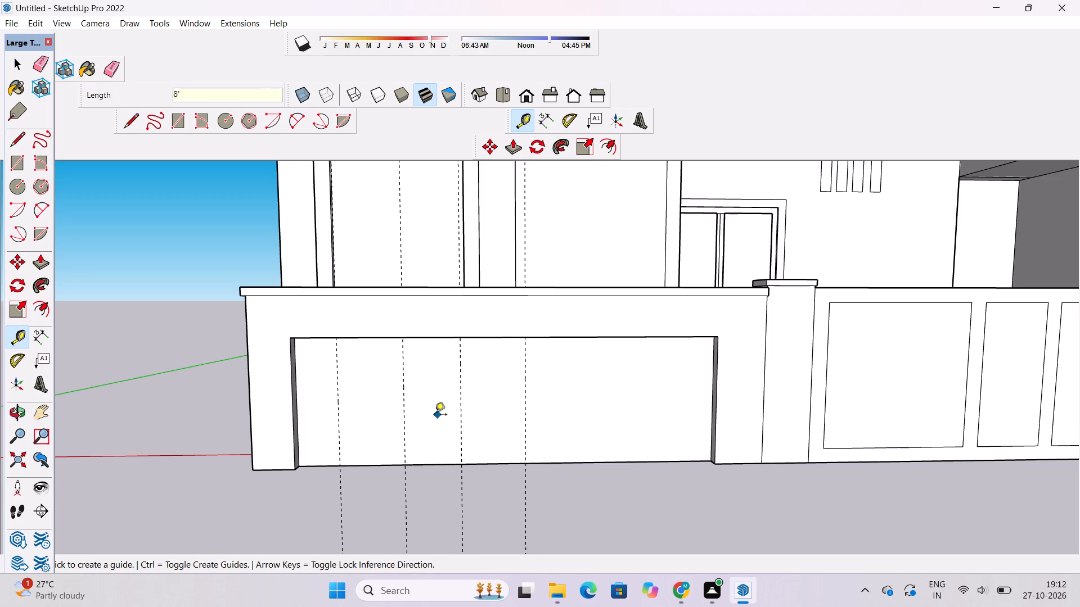
Place two more vertical guides across the recess, 7' beyond the fourth guide and 8' beyond the fifth.
scroll(534, 409, up, 3)
click(523, 418)
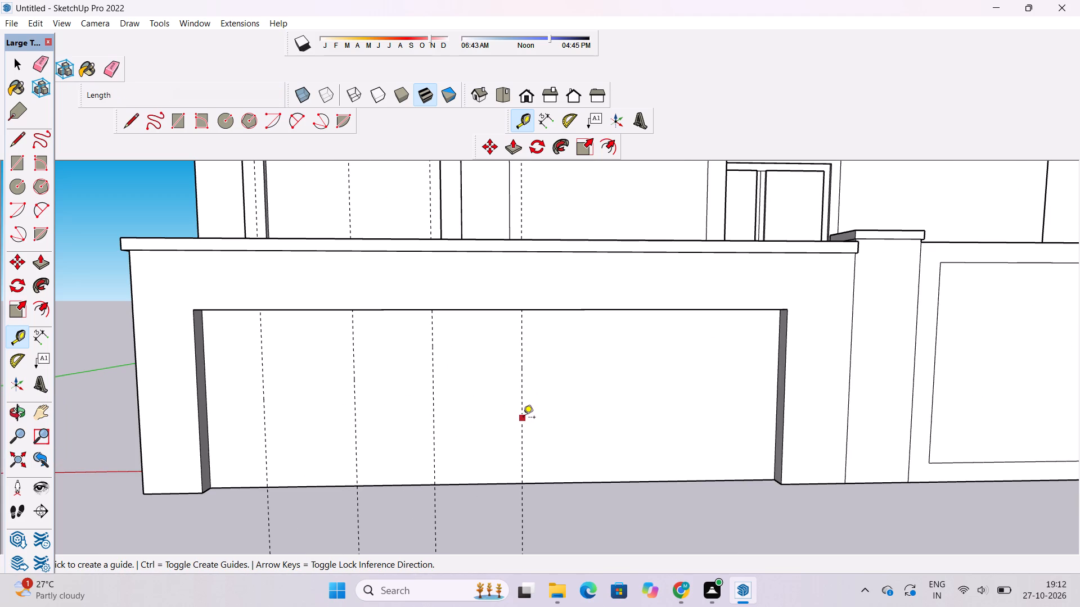
text(7')
key(Return)
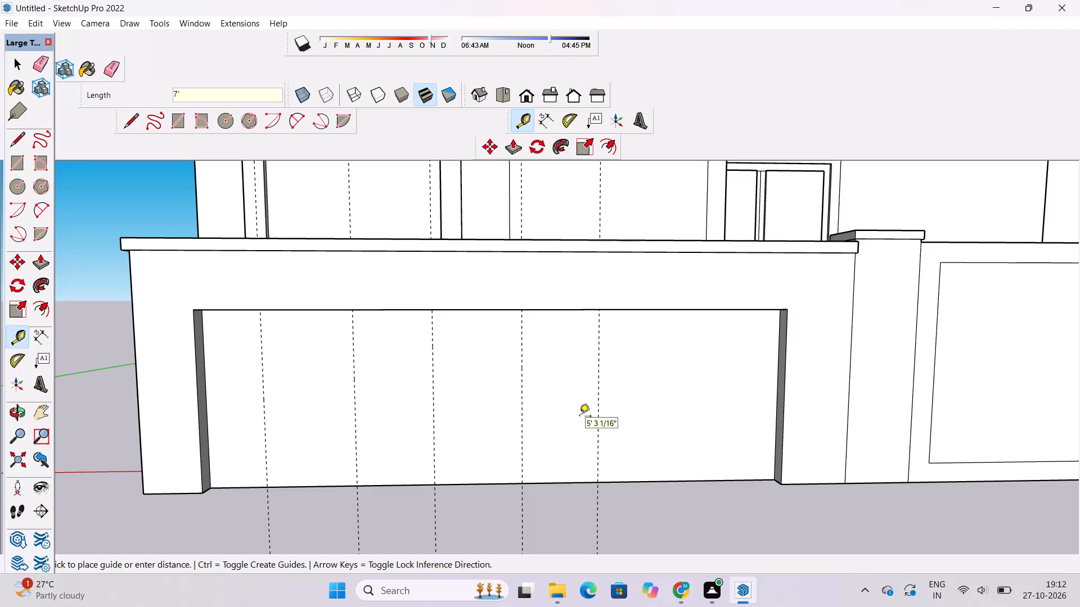
scroll(534, 459, down, 4)
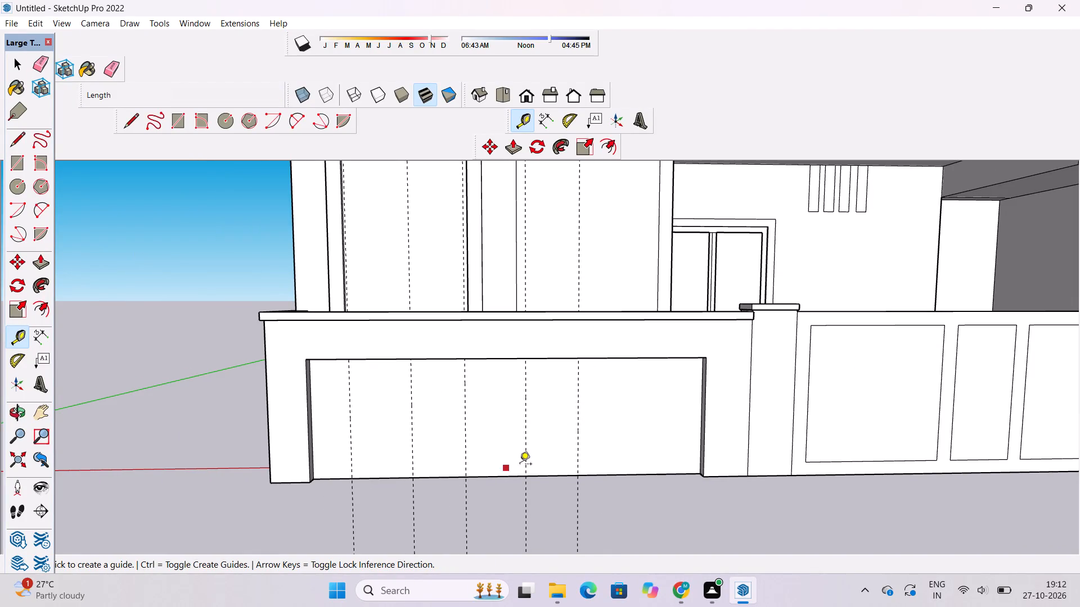
scroll(587, 389, up, 6)
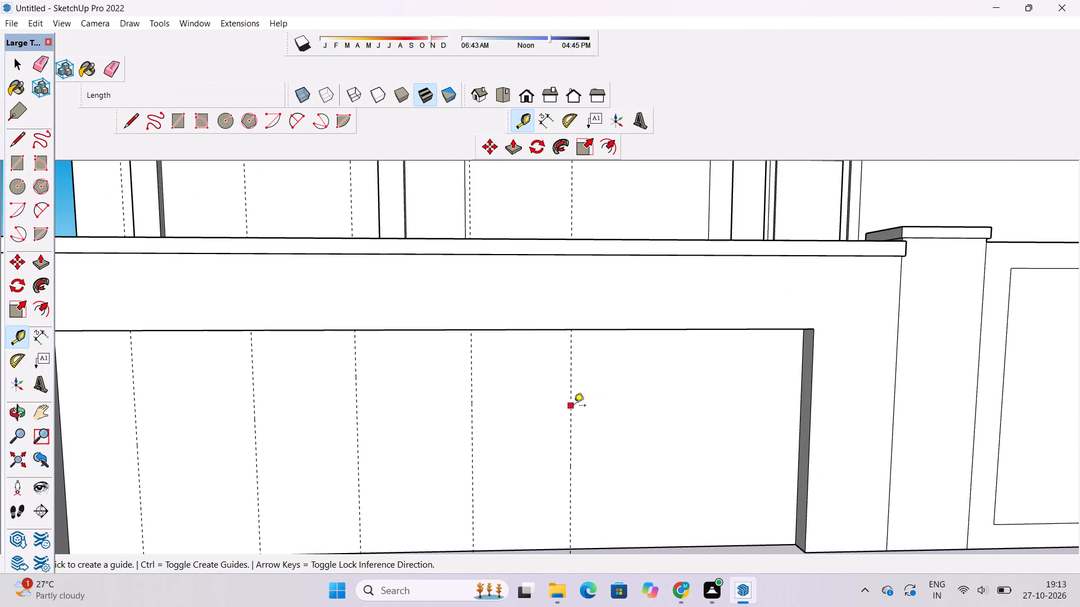
click(573, 405)
scroll(573, 405, down, 4)
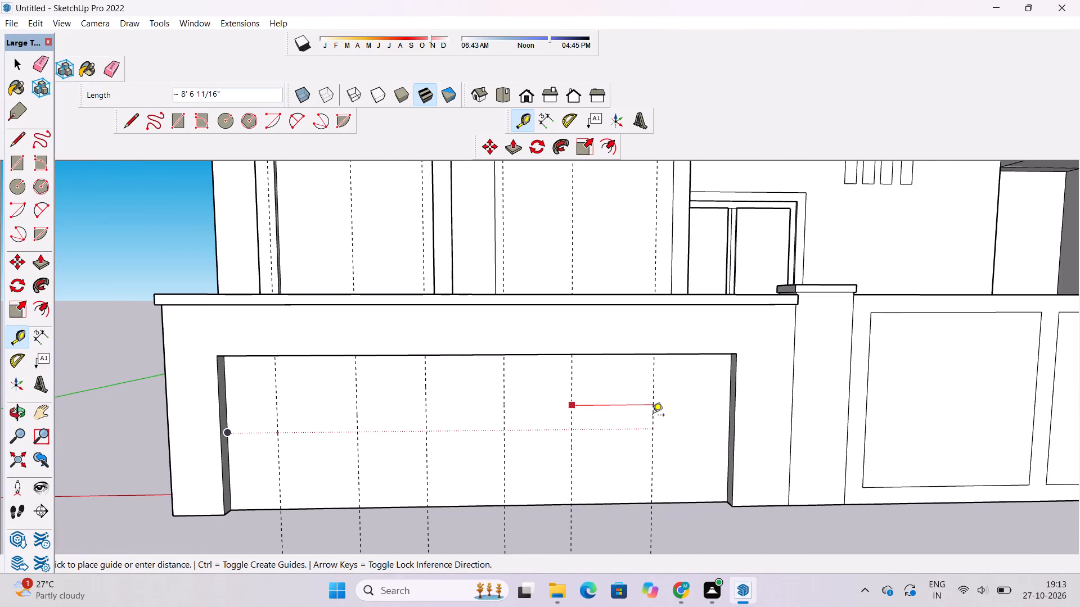
text(8')
key(Return)
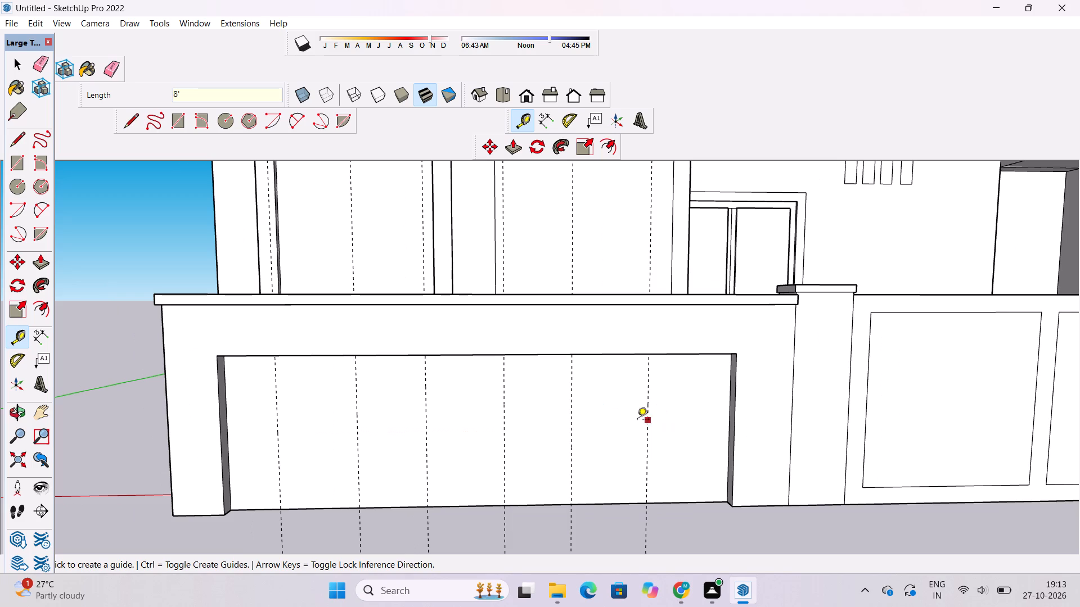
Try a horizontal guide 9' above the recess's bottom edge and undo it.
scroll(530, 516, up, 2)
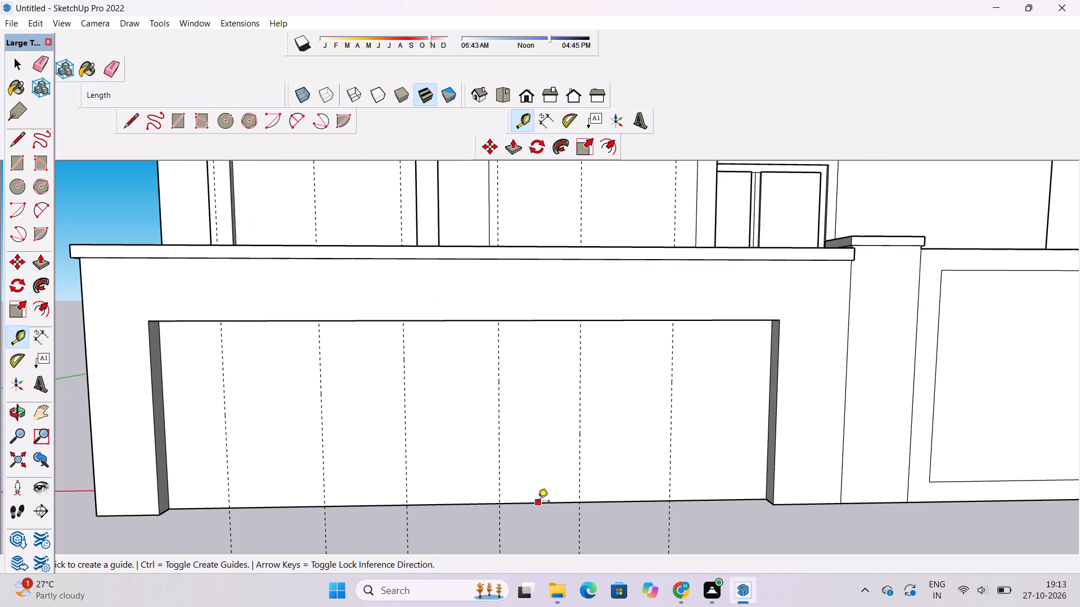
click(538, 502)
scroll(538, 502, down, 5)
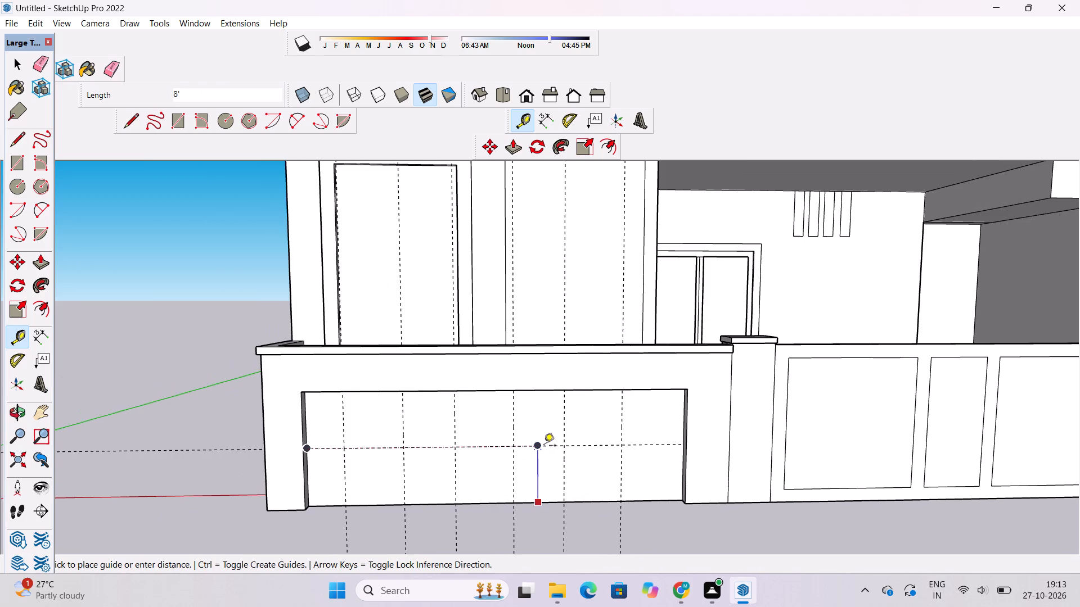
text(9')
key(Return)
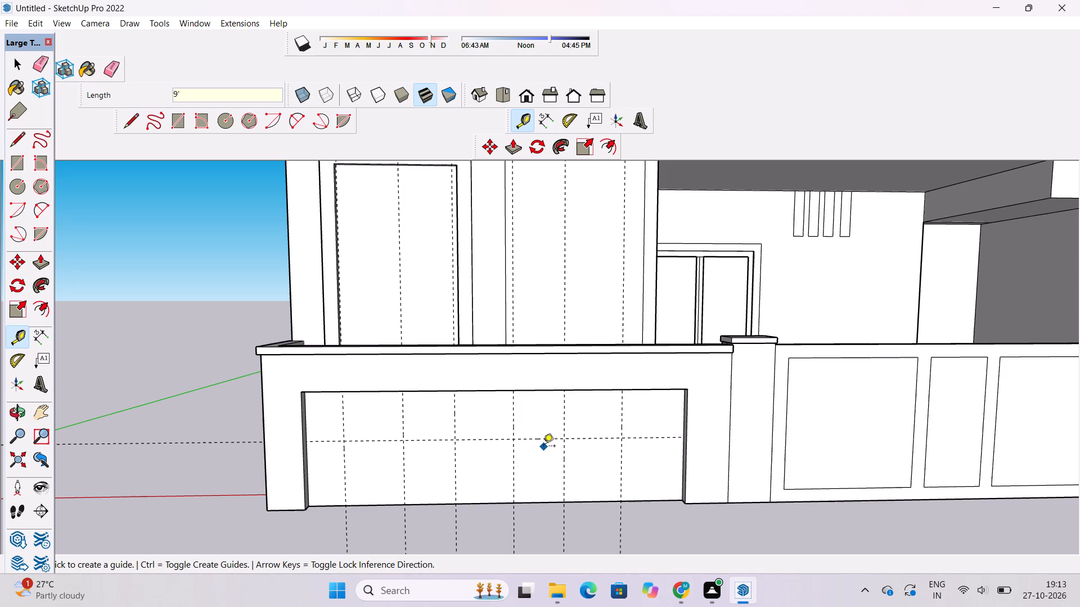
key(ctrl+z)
Place a horizontal guide 8' above the recess's bottom edge.
click(539, 506)
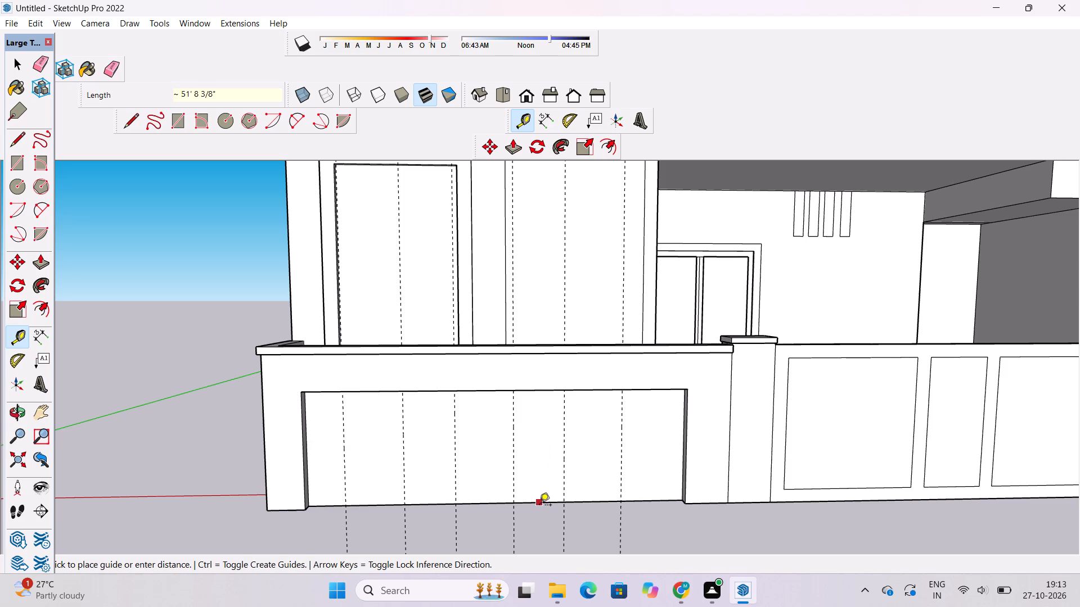
text(8')
key(Return)
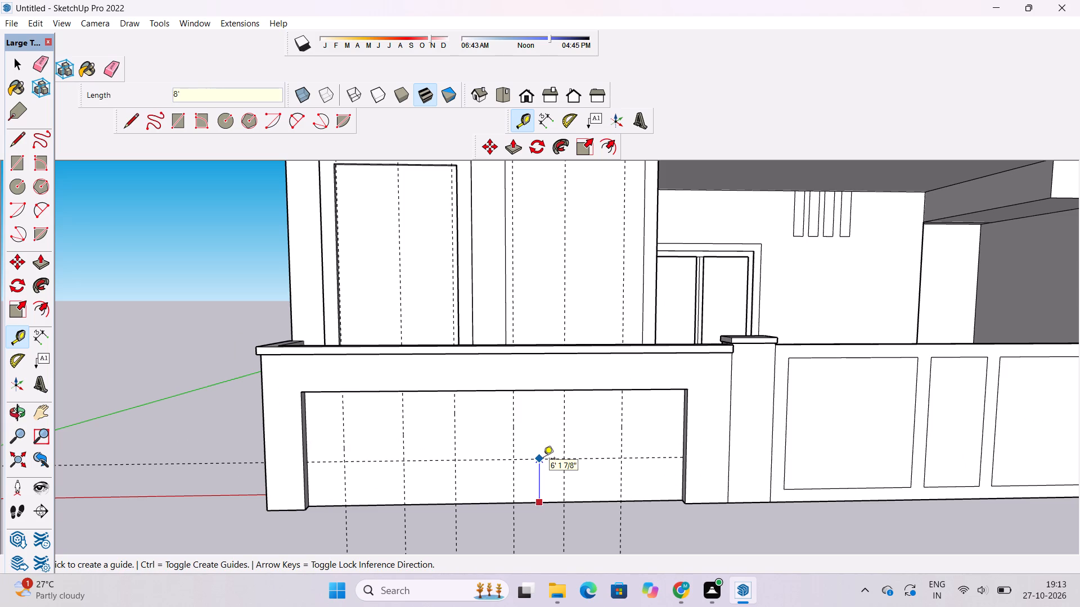
Outline three 8' by 8' squares on the recess's bottom edge, between guides one and two, three and four, and five and six.
key(l)
scroll(548, 459, up, 3)
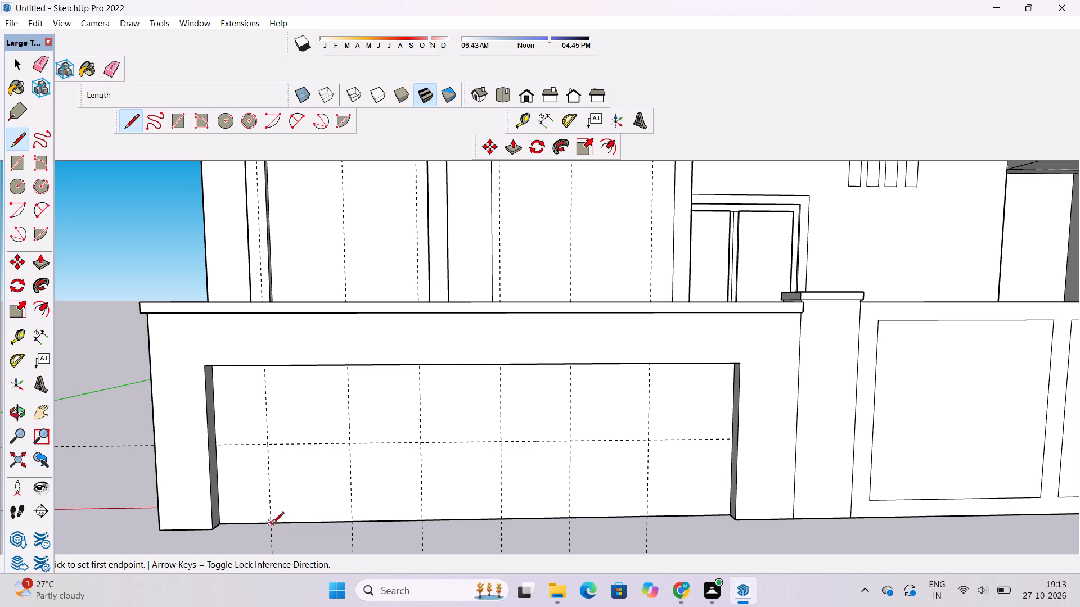
click(268, 523)
click(265, 446)
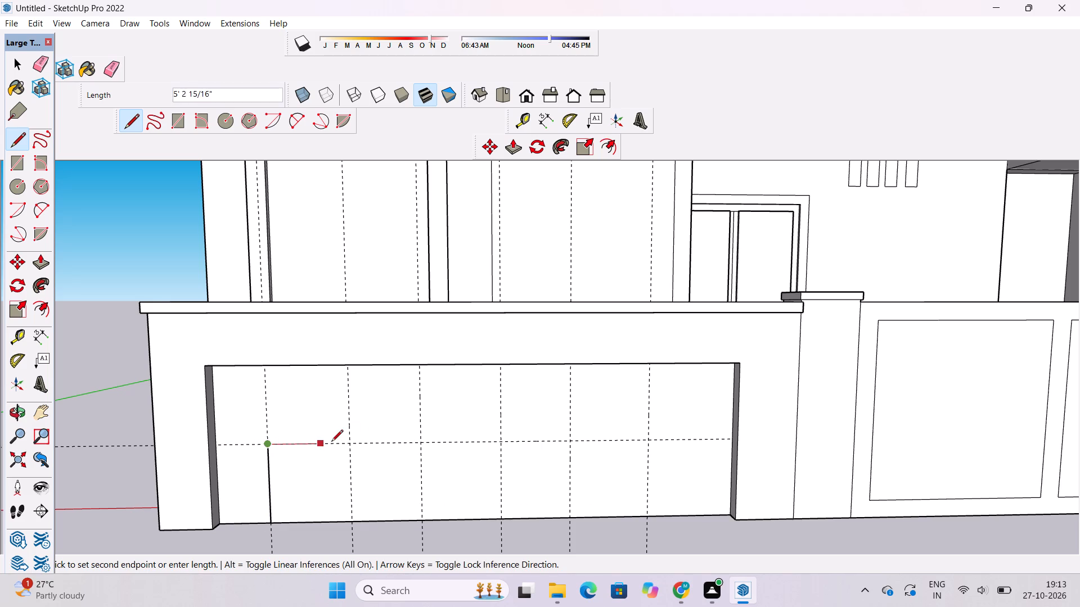
click(349, 444)
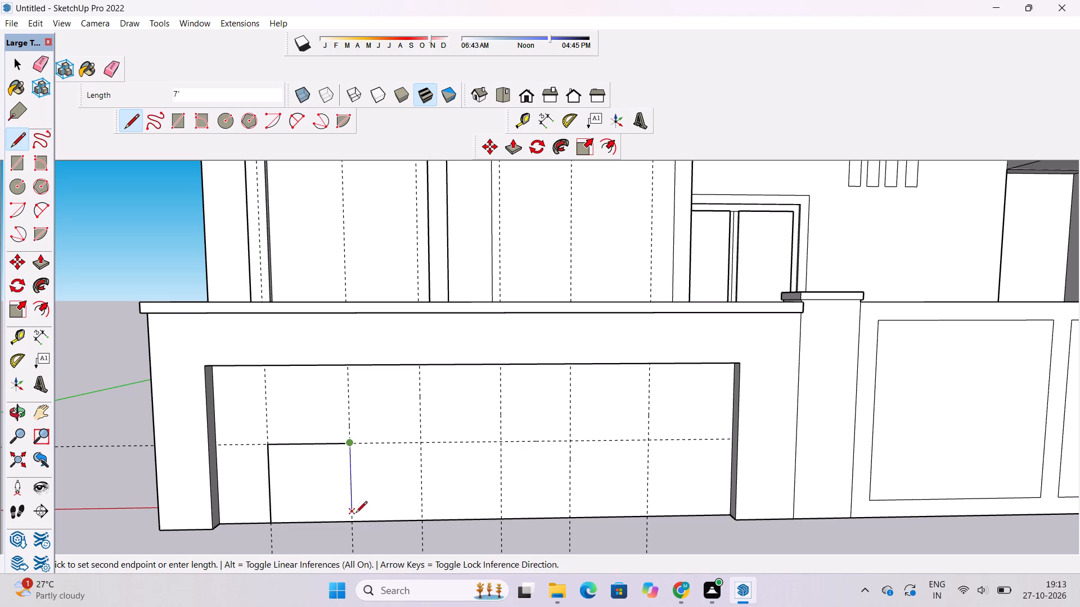
click(357, 520)
click(422, 520)
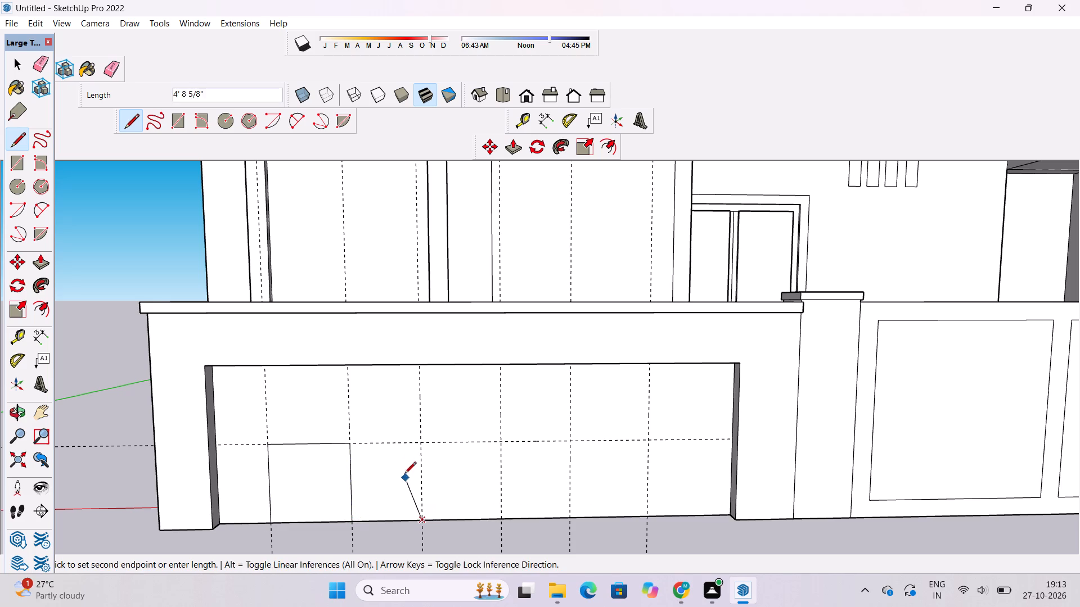
click(419, 443)
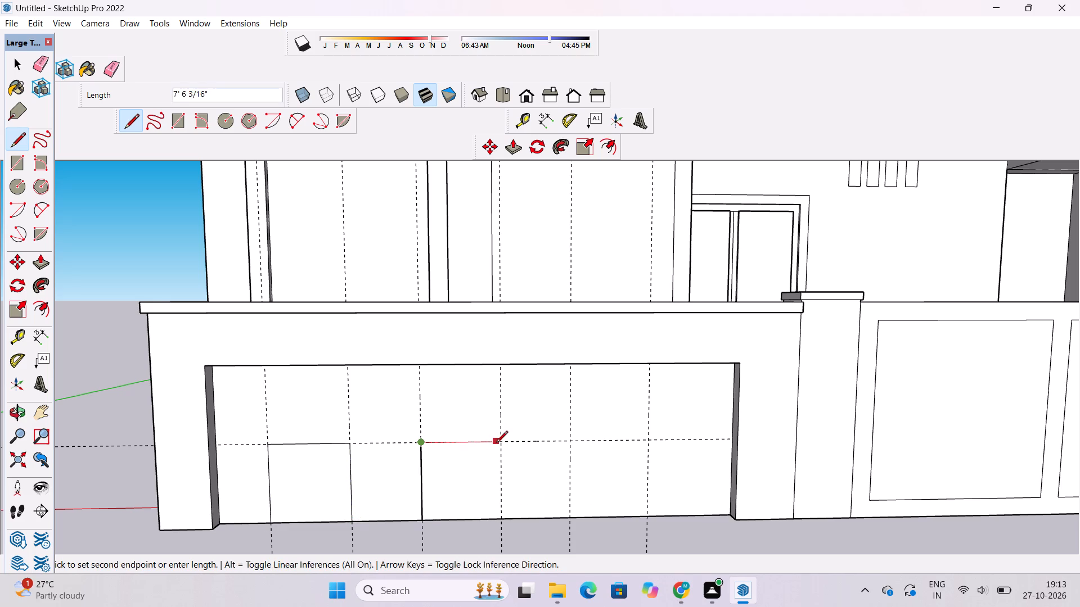
click(501, 443)
click(505, 518)
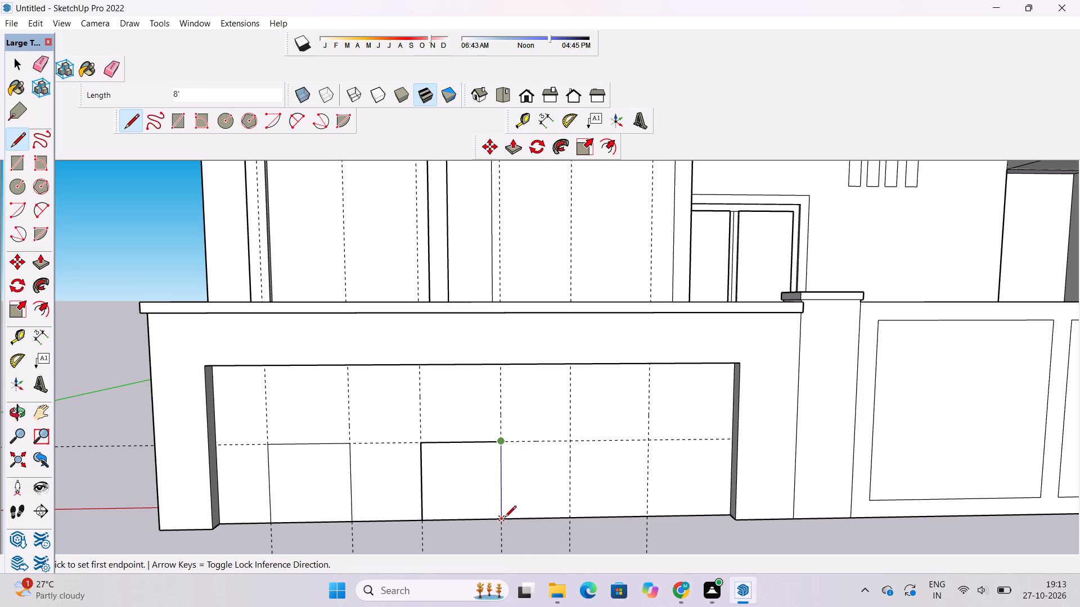
click(566, 518)
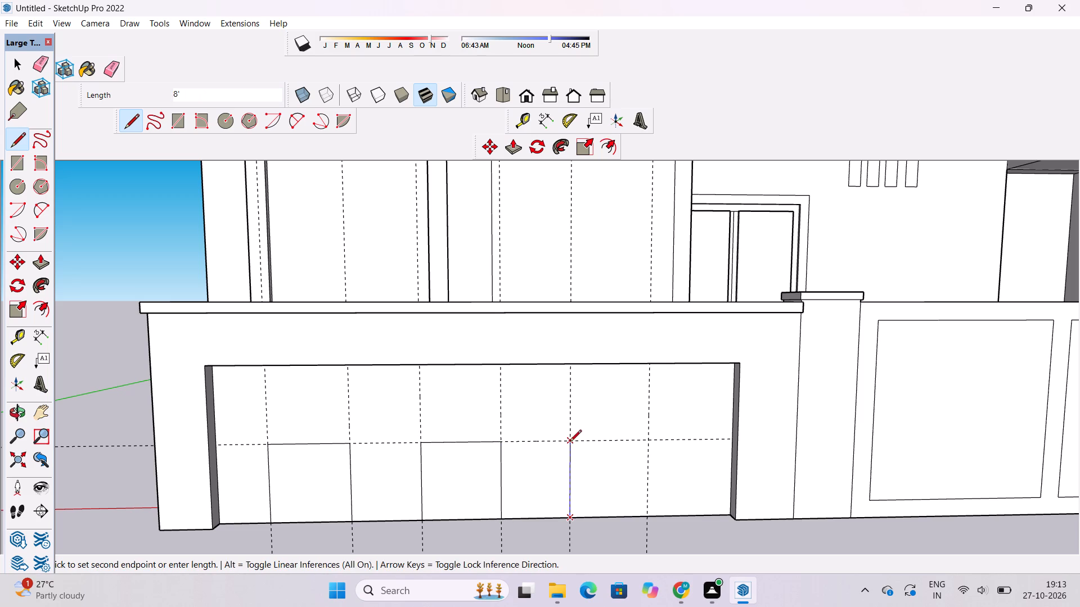
click(570, 442)
click(649, 442)
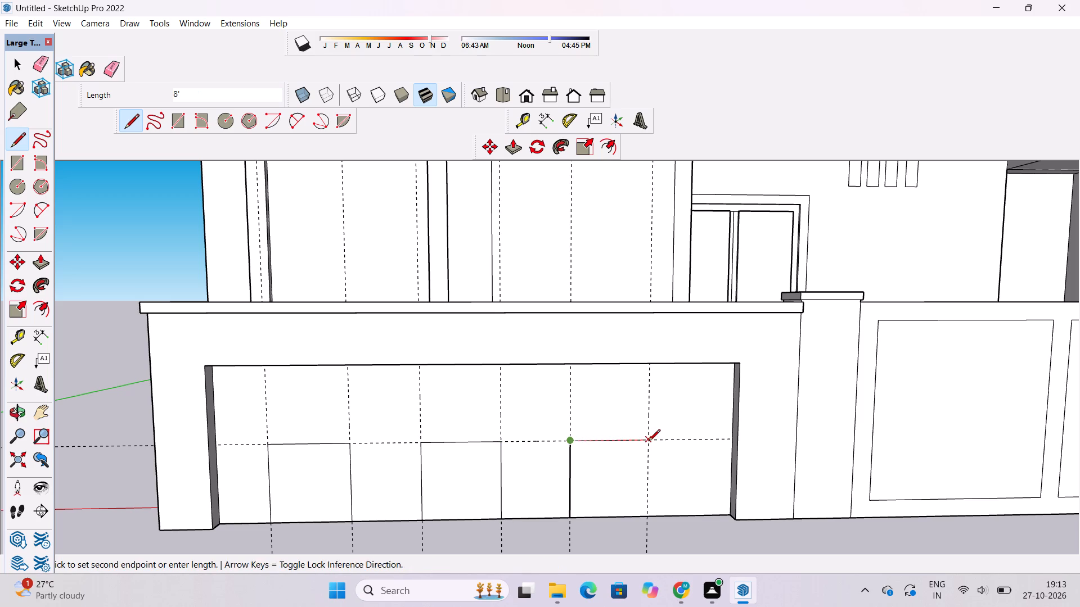
click(646, 517)
Erase all the vertical guides and the horizontal guide across the boundary wall's recess.
scroll(585, 439, down, 6)
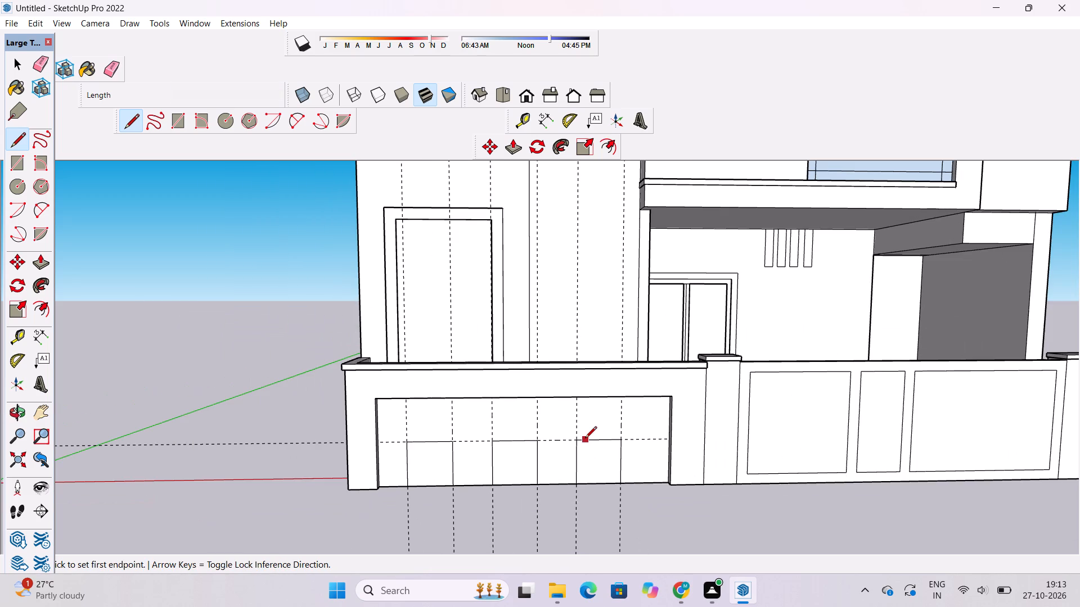
key(e)
drag(640, 515, 363, 525)
drag(257, 422, 266, 454)
drag(636, 515, 618, 526)
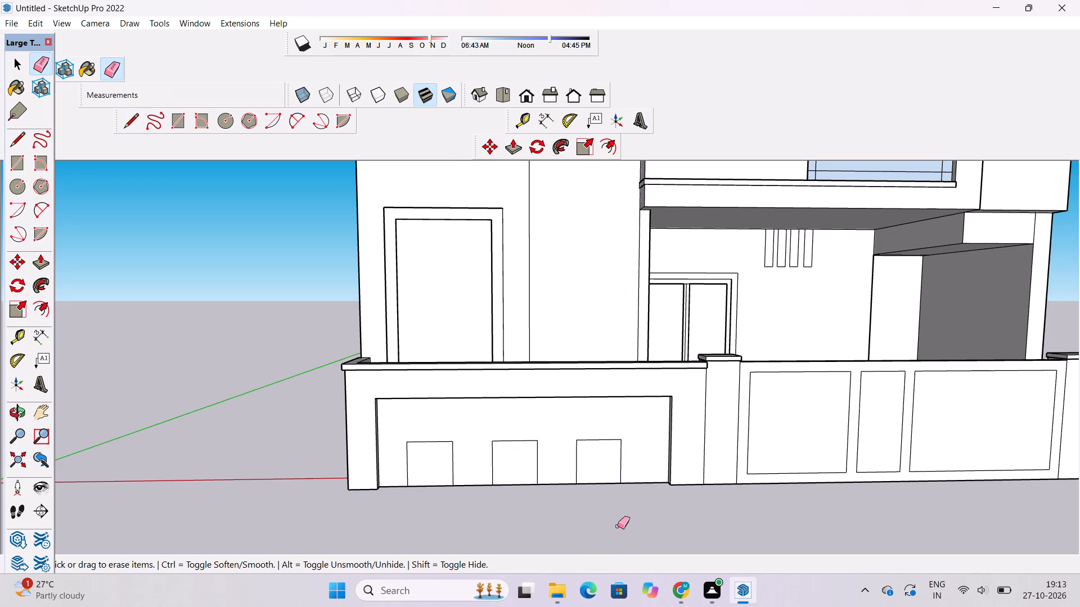
Push/Pull the three squares in the recess outward by 1' 6", flush with the wall's front face.
key(o)
shift+drag(579, 514, 571, 478)
drag(571, 478, 604, 568)
scroll(415, 526, up, 3)
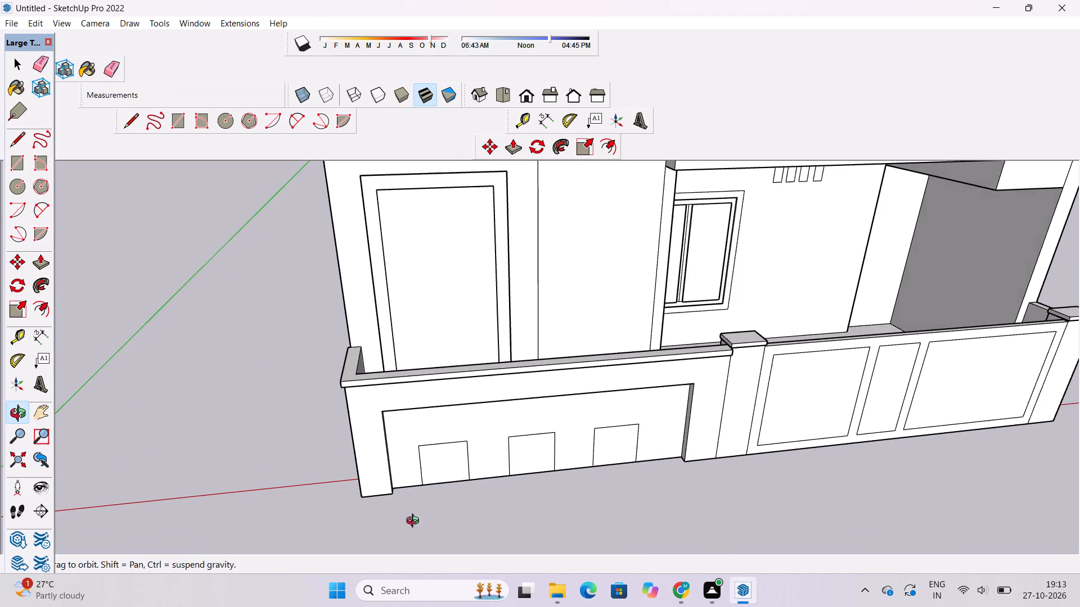
shift+drag(416, 519, 416, 496)
drag(416, 495, 543, 489)
scroll(551, 468, up, 5)
shift+drag(543, 463, 528, 463)
drag(526, 463, 539, 464)
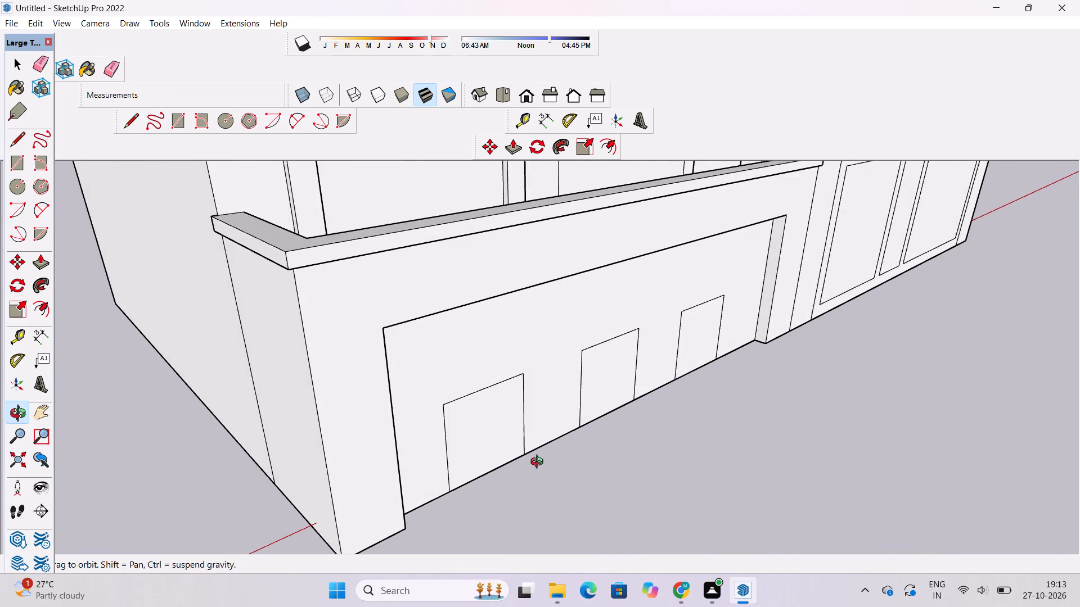
key(p)
click(457, 436)
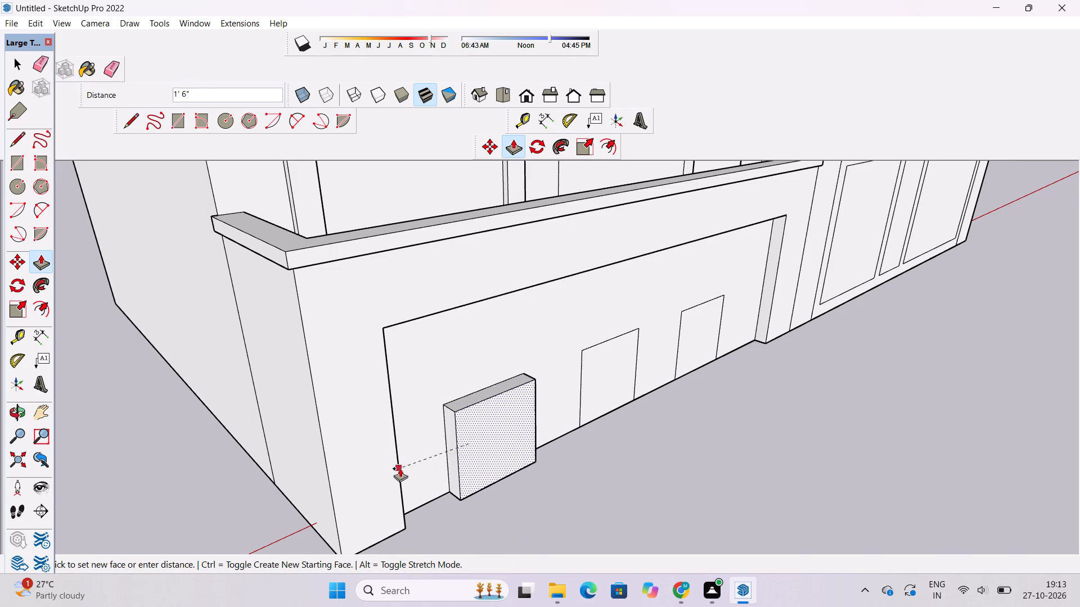
click(387, 472)
click(605, 372)
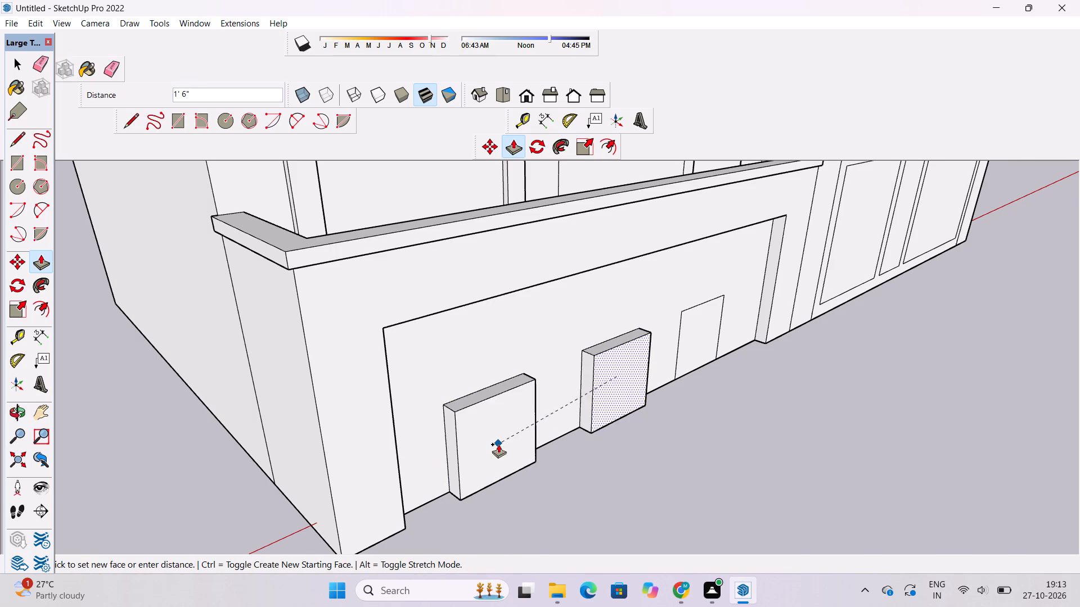
click(498, 444)
click(697, 335)
click(619, 404)
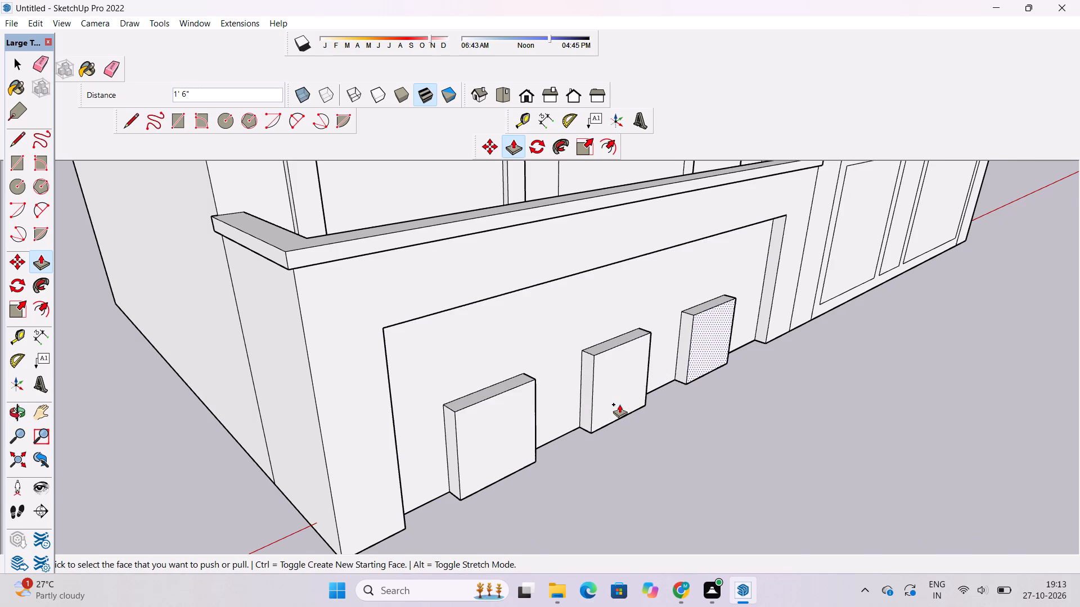
Examine the three projecting blocks and the front boundary against the house from several angles.
key(o)
drag(723, 414, 640, 266)
scroll(627, 340, down, 4)
drag(679, 401, 620, 304)
drag(620, 304, 646, 423)
shift+drag(637, 413, 581, 395)
scroll(574, 391, down, 4)
drag(584, 402, 640, 454)
drag(641, 455, 565, 432)
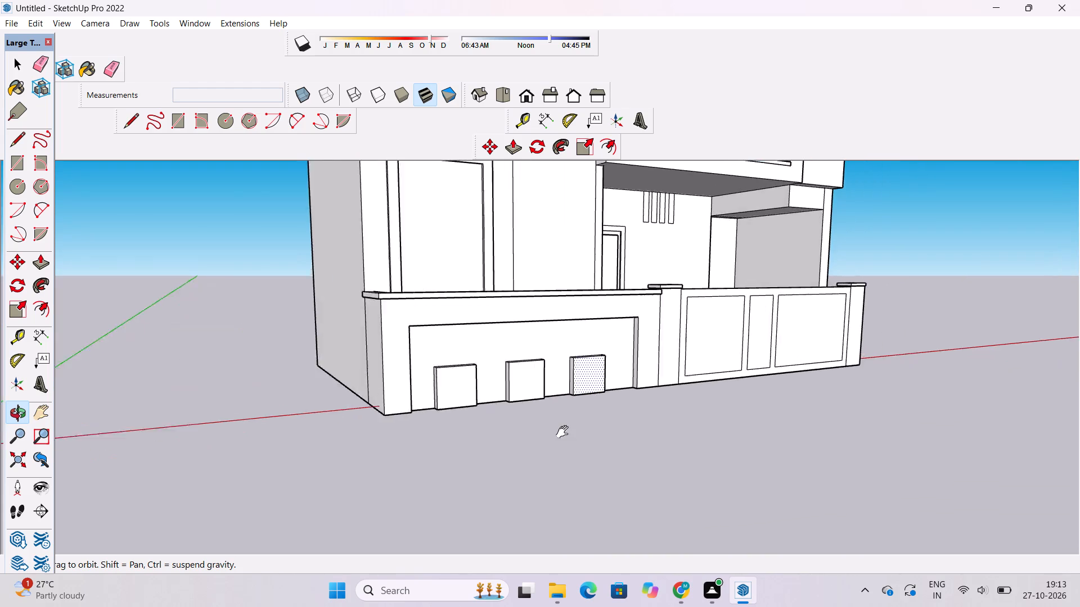
drag(565, 432, 564, 432)
drag(561, 432, 567, 450)
key(space)
click(584, 436)
key(o)
shift+click(589, 431)
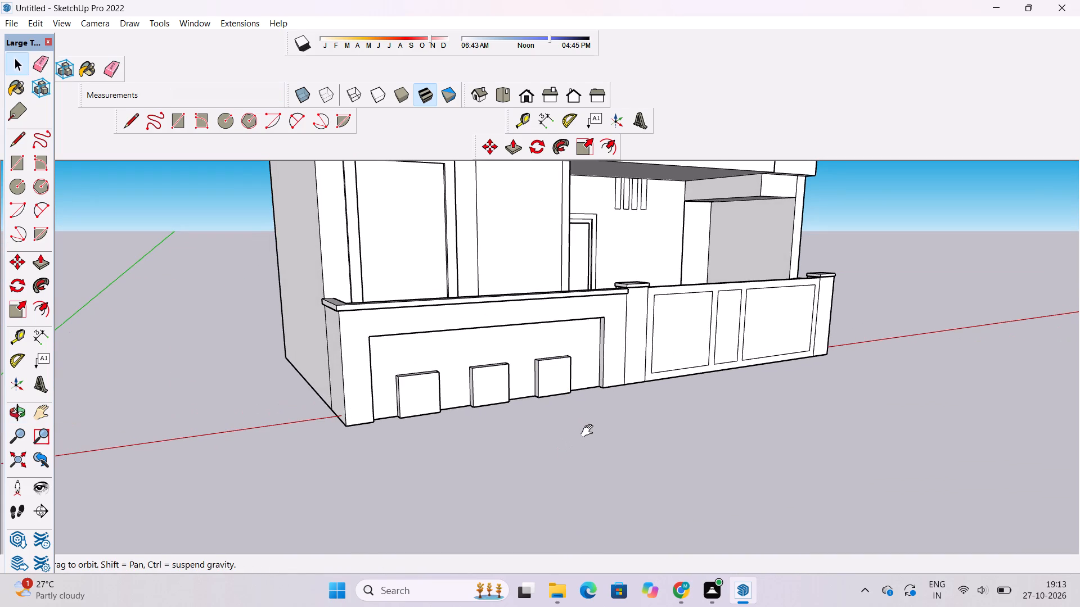
drag(619, 419, 484, 445)
scroll(523, 397, up, 2)
shift+drag(533, 390, 505, 400)
drag(503, 402, 626, 449)
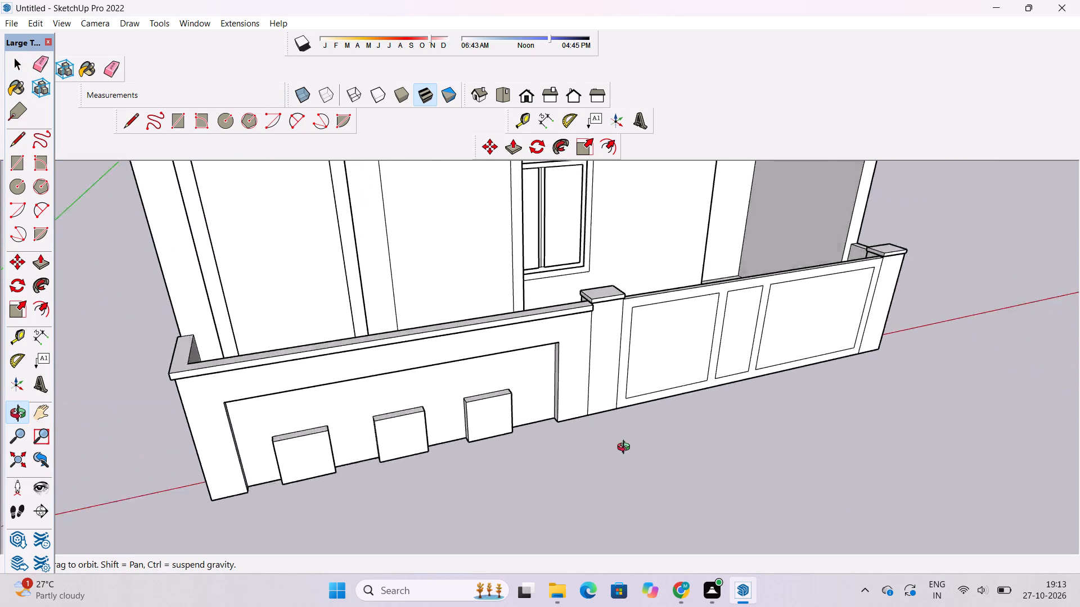
drag(626, 449, 654, 457)
Push the boundary wall's front face around the recess inward by 3".
scroll(596, 381, up, 4)
shift+drag(593, 380, 612, 392)
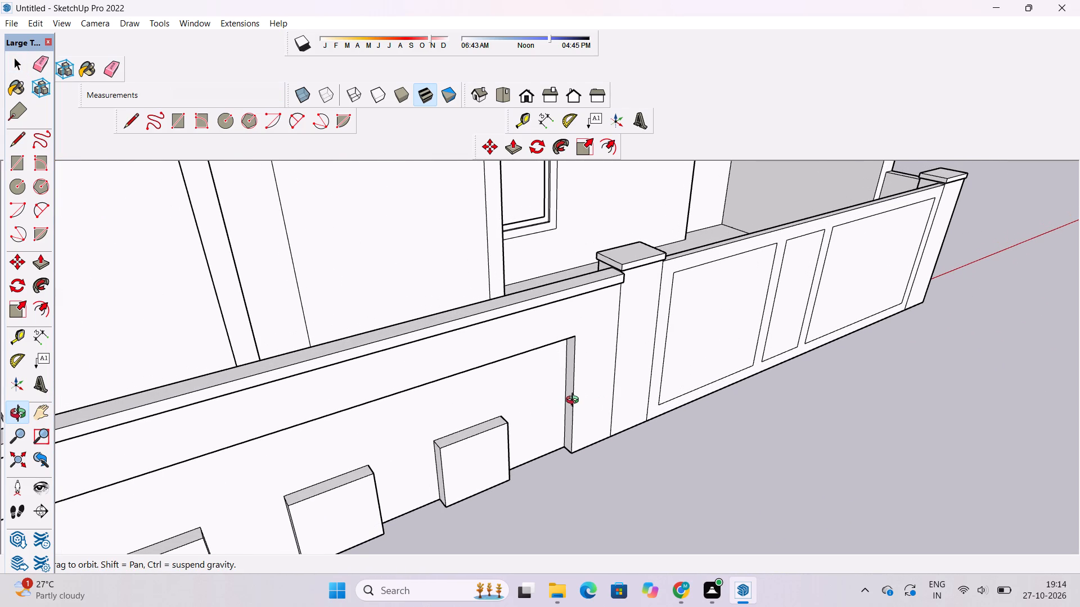
shift+click(573, 390)
shift+scroll(573, 384, down, 5)
shift+drag(573, 396, 573, 390)
key(p)
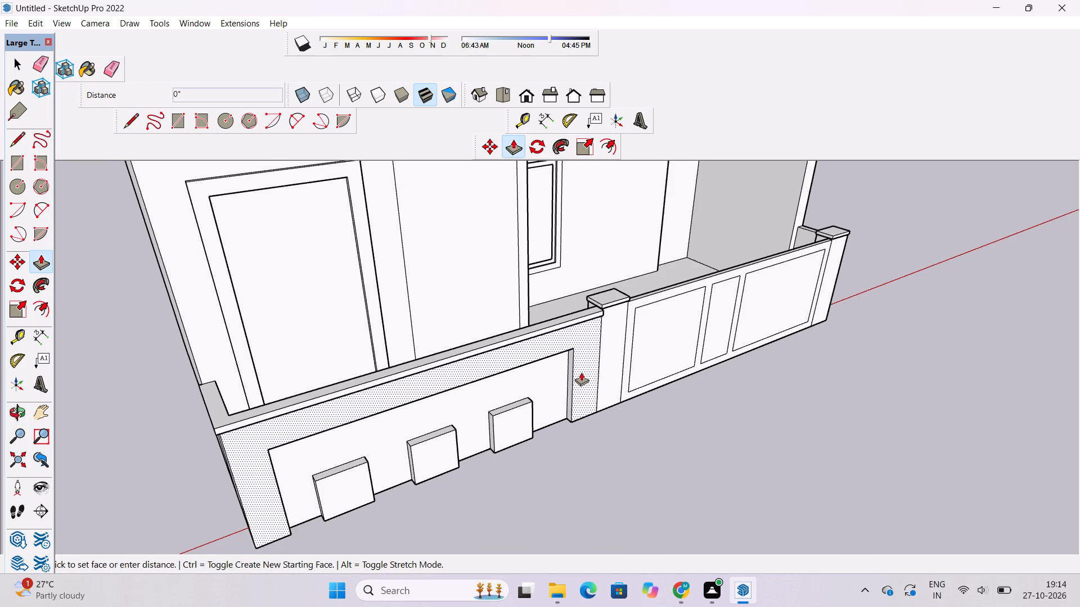
click(581, 372)
scroll(581, 372, up, 7)
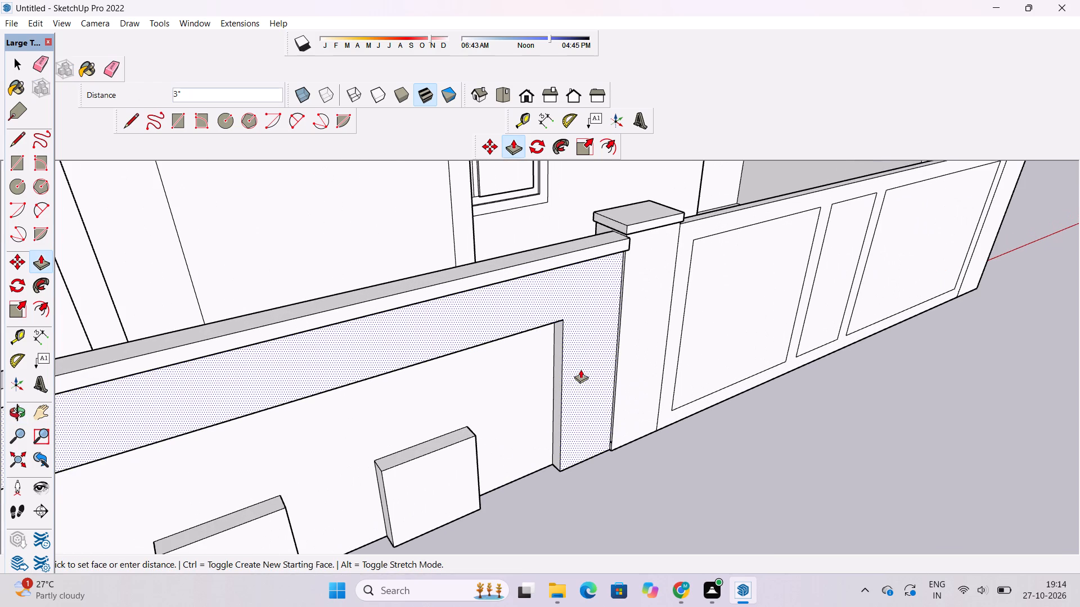
text(3")
key(Return)
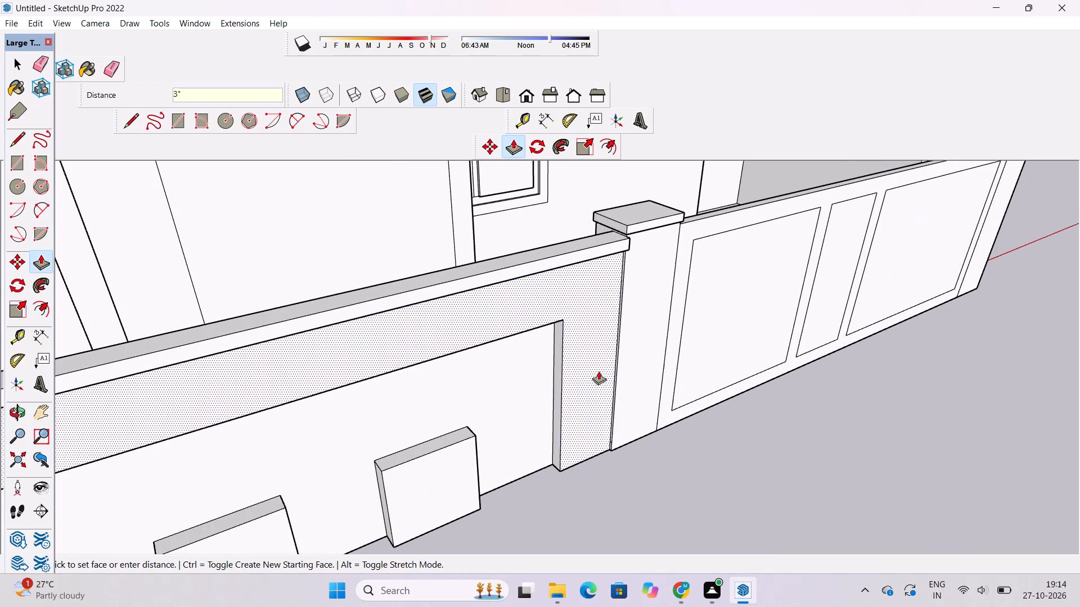
Erase the stray edge crossing the side face of the recess's right jamb.
scroll(616, 466, up, 20)
scroll(616, 466, up, 11)
key(e)
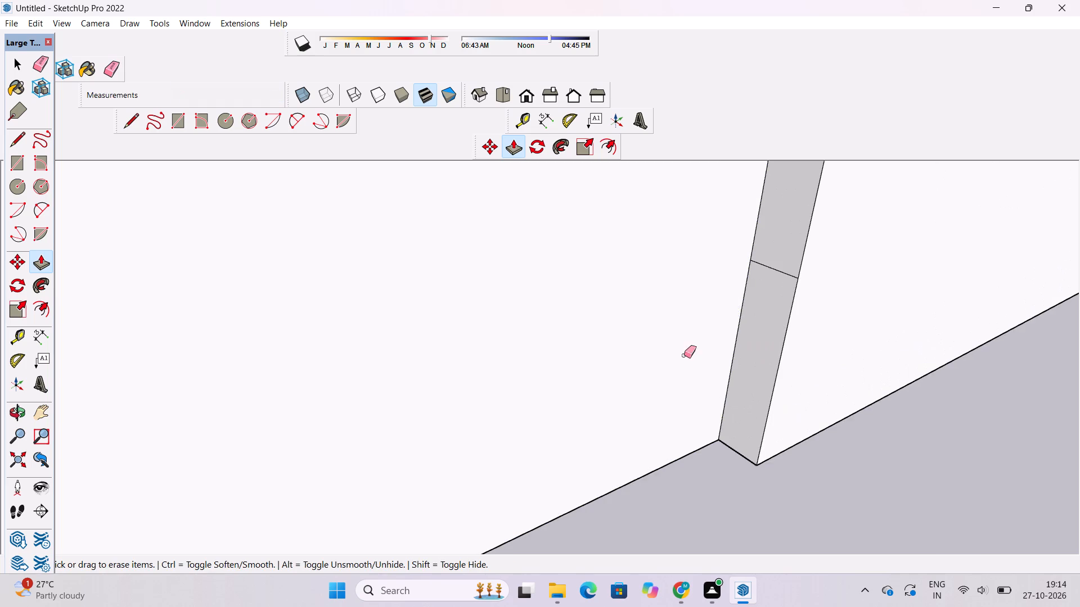
drag(769, 261, 772, 275)
scroll(739, 316, down, 20)
scroll(739, 316, down, 6)
key(o)
drag(870, 416, 821, 418)
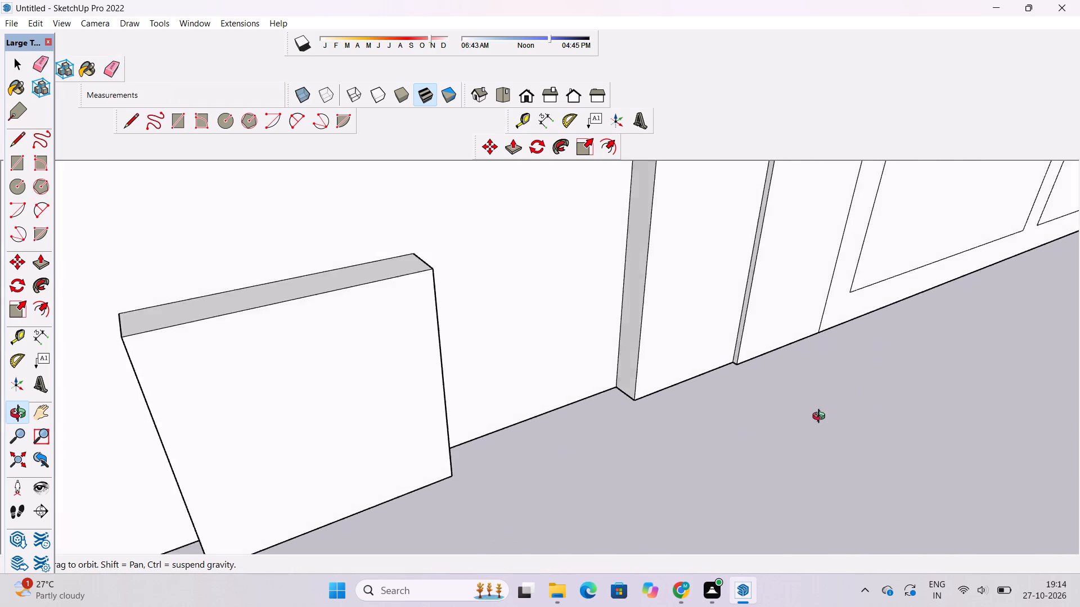
Examine the recessed boundary wall, its projecting blocks, the gate and the pillars from low and high angles.
drag(821, 418, 727, 395)
scroll(718, 380, down, 13)
drag(608, 419, 696, 275)
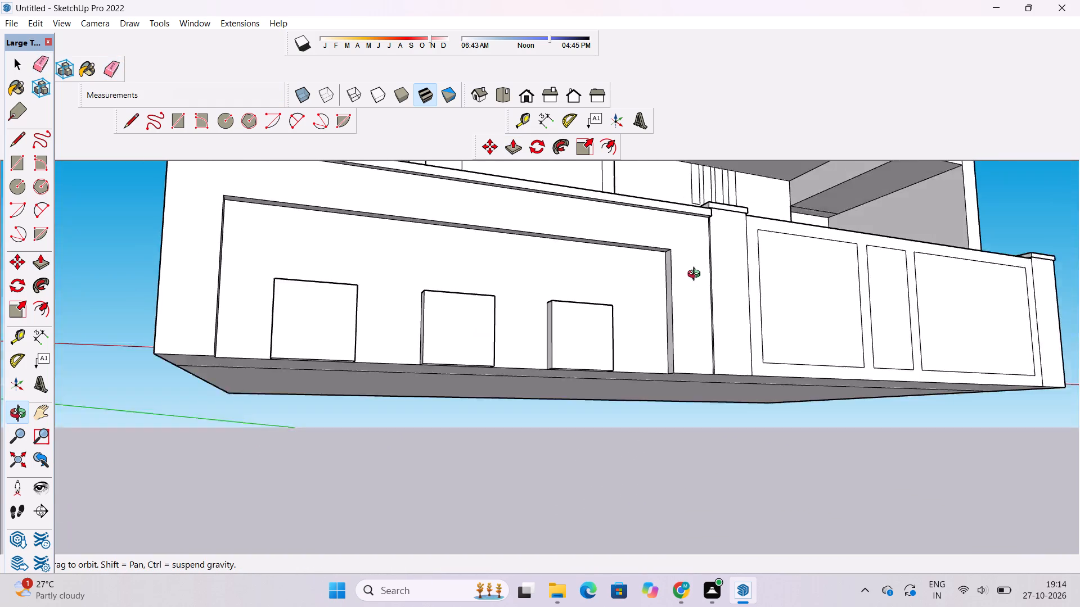
drag(696, 275, 694, 256)
scroll(726, 230, up, 10)
scroll(652, 310, down, 6)
drag(868, 405, 585, 361)
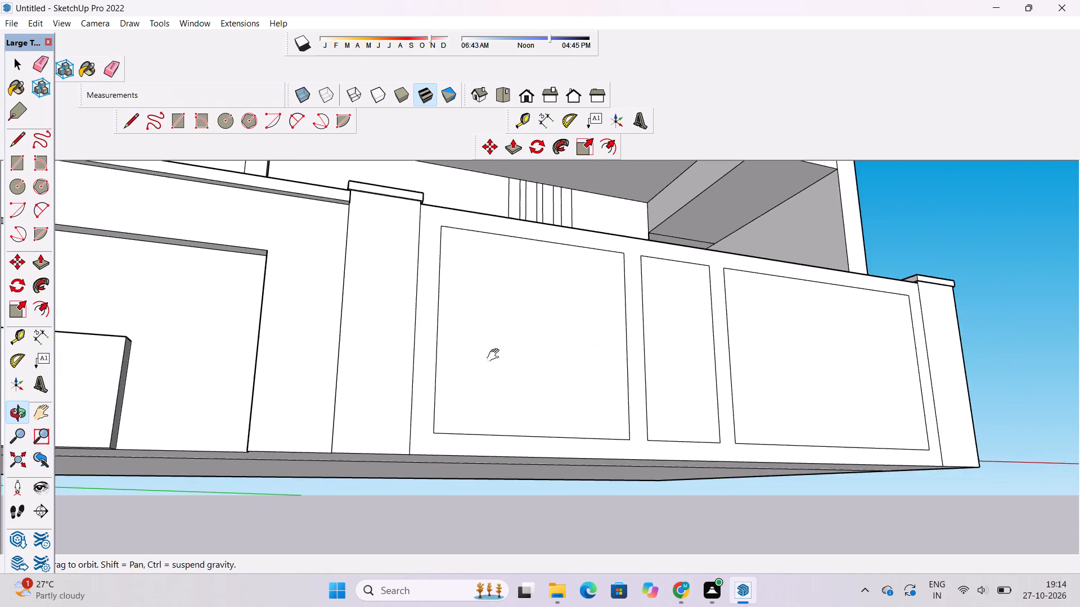
shift+scroll(483, 356, down, 5)
drag(733, 344, 708, 439)
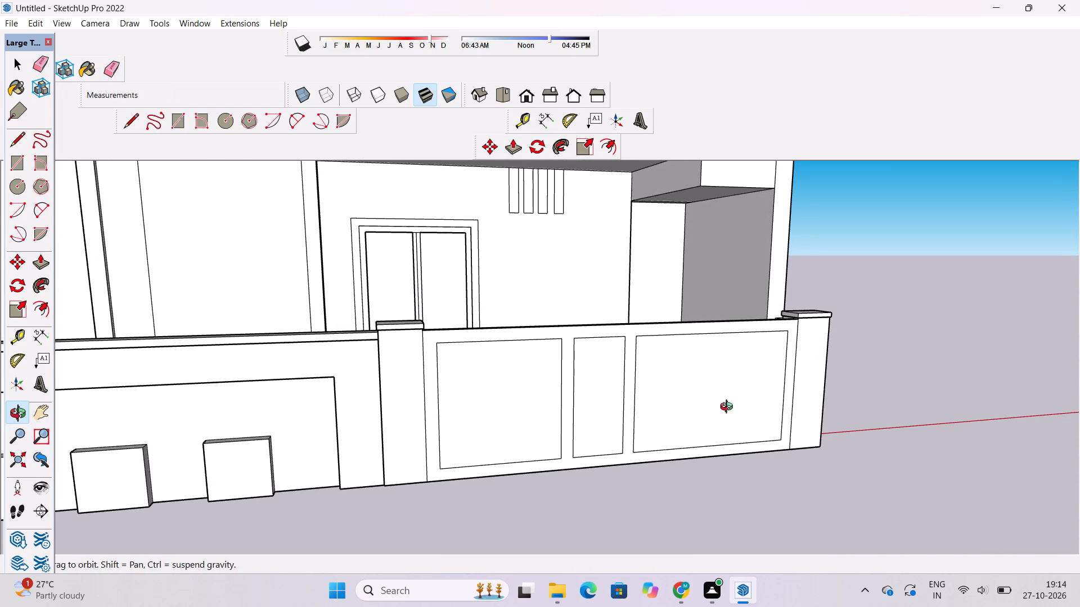
drag(758, 375, 814, 423)
scroll(786, 377, up, 5)
shift+drag(786, 377, 790, 382)
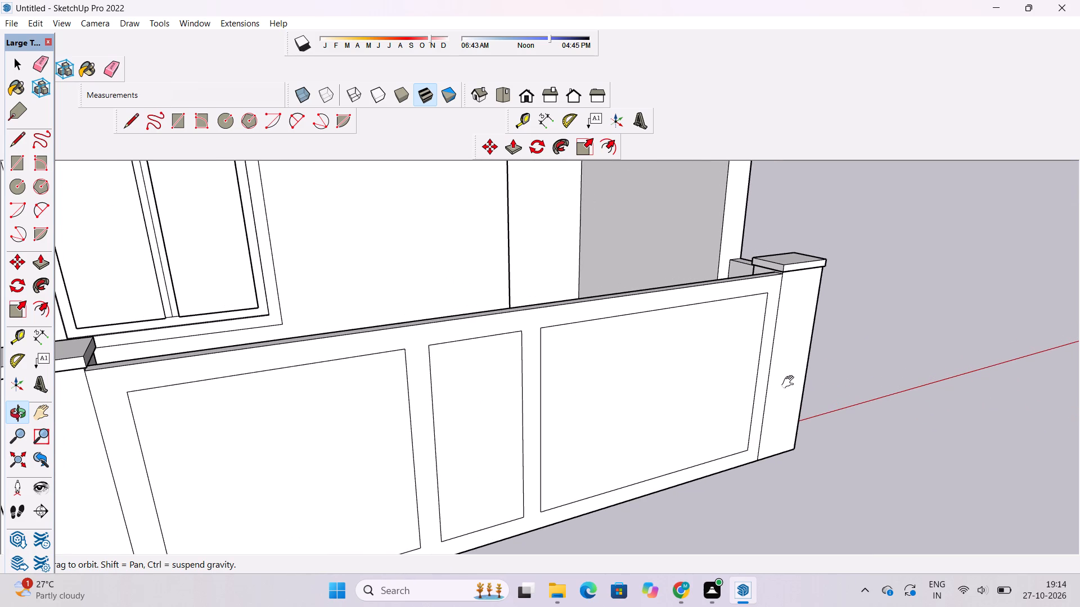
scroll(786, 352, down, 5)
shift+drag(799, 388, 776, 357)
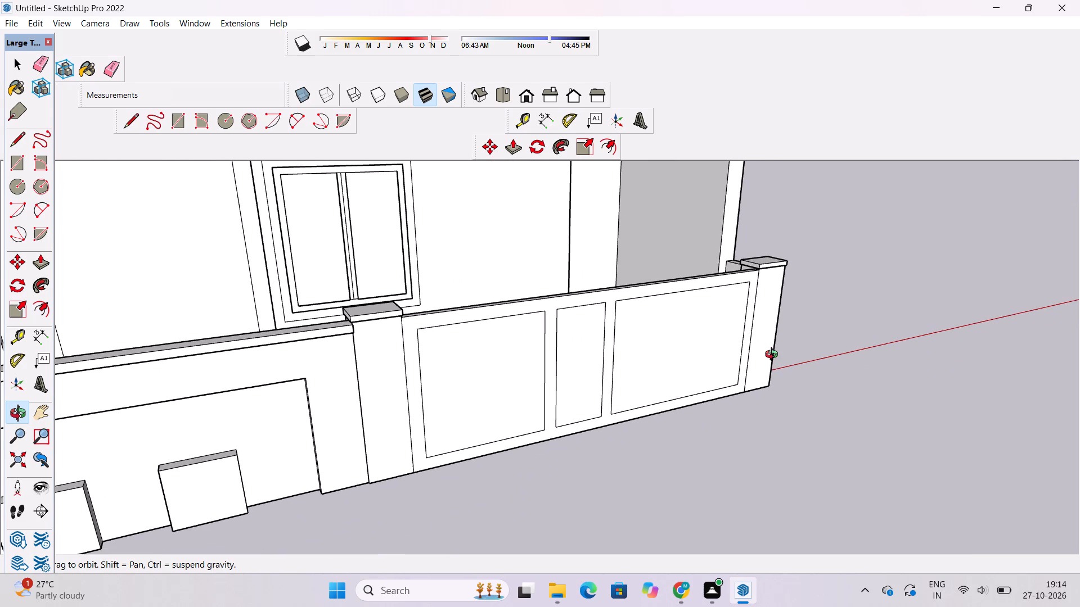
scroll(784, 373, down, 3)
shift+drag(712, 425, 710, 384)
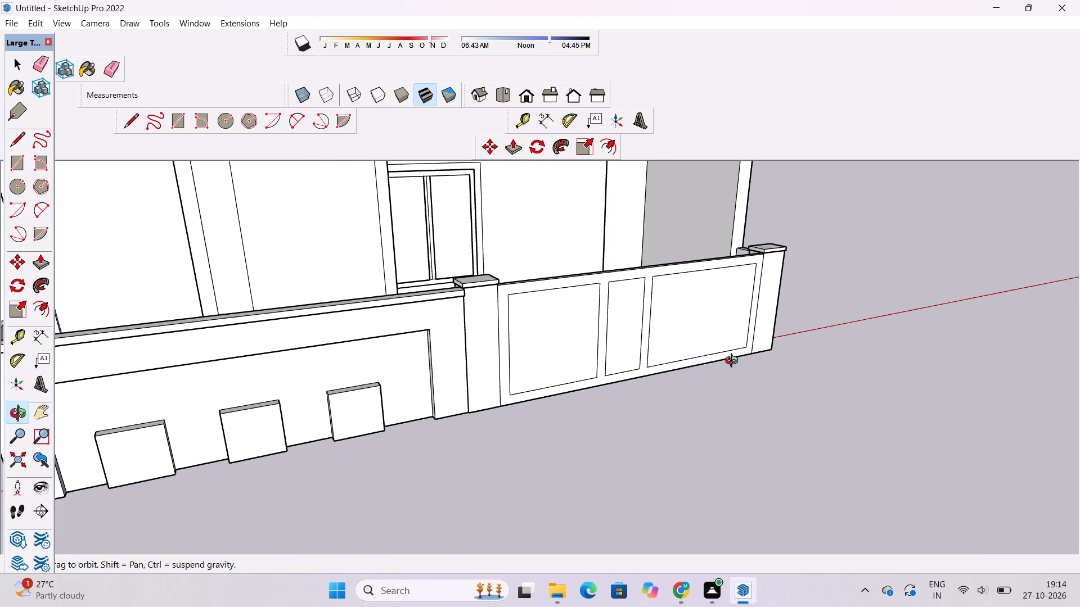
drag(734, 362, 590, 405)
shift+drag(506, 388, 503, 388)
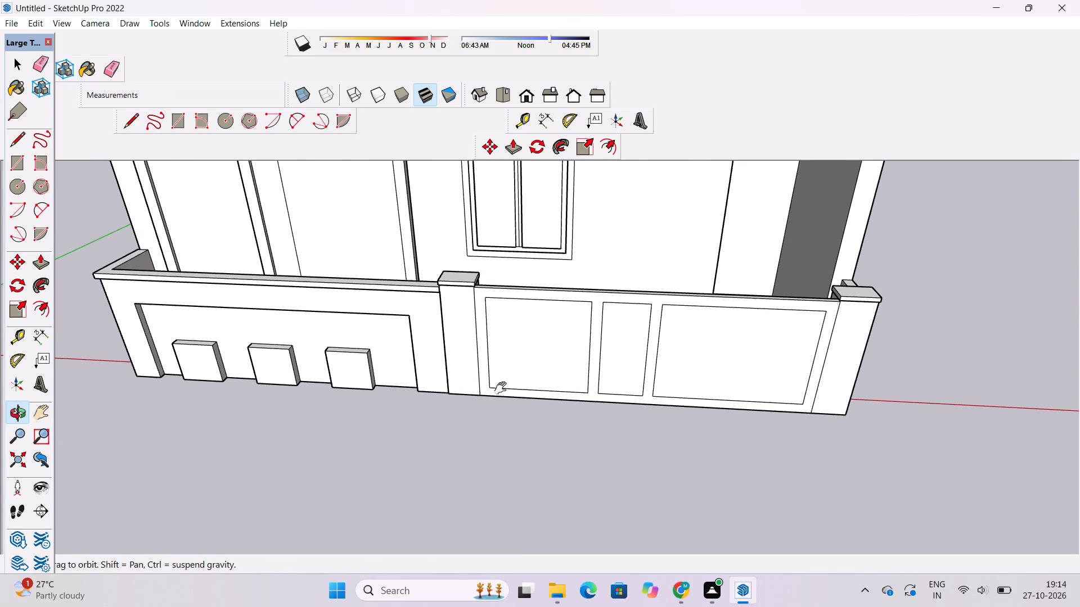
shift+drag(503, 388, 488, 397)
drag(488, 397, 581, 383)
Examine the whole front elevation with its new boundary, including the vertical strips beneath the balcony.
scroll(591, 364, down, 5)
shift+drag(605, 409, 473, 543)
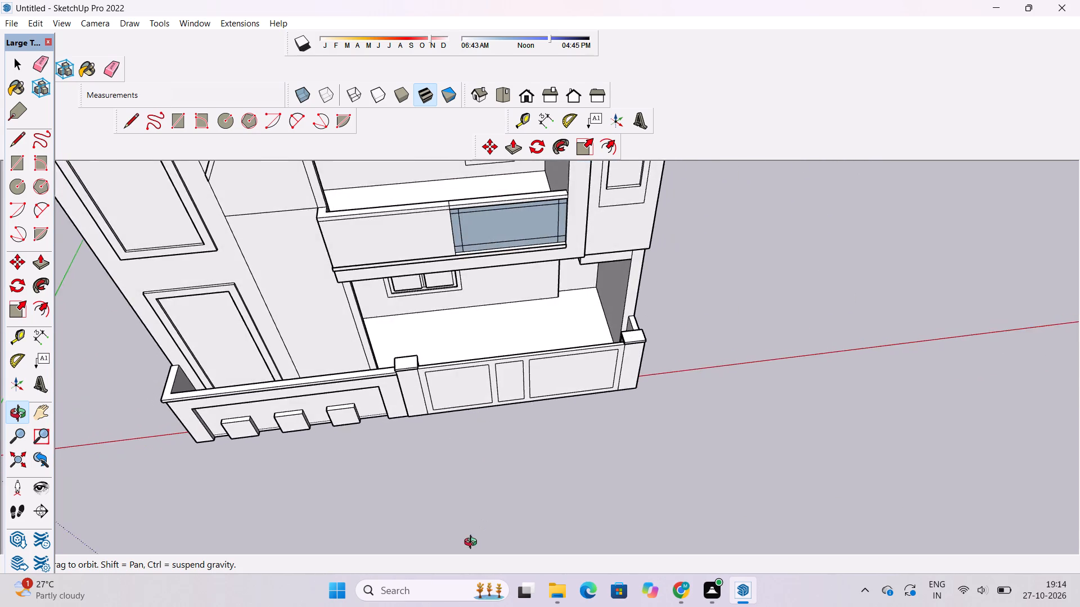
shift+drag(473, 543, 472, 518)
scroll(514, 371, down, 6)
shift+drag(559, 437, 538, 405)
scroll(541, 404, down, 4)
shift+drag(558, 425, 536, 405)
drag(521, 387, 422, 317)
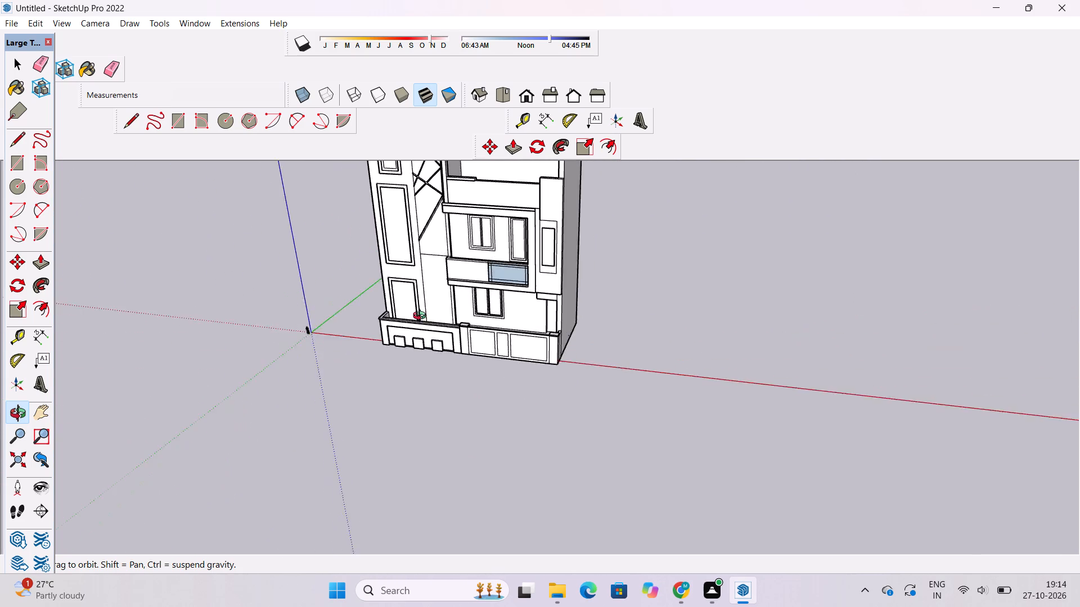
drag(422, 317, 422, 318)
drag(420, 315, 555, 309)
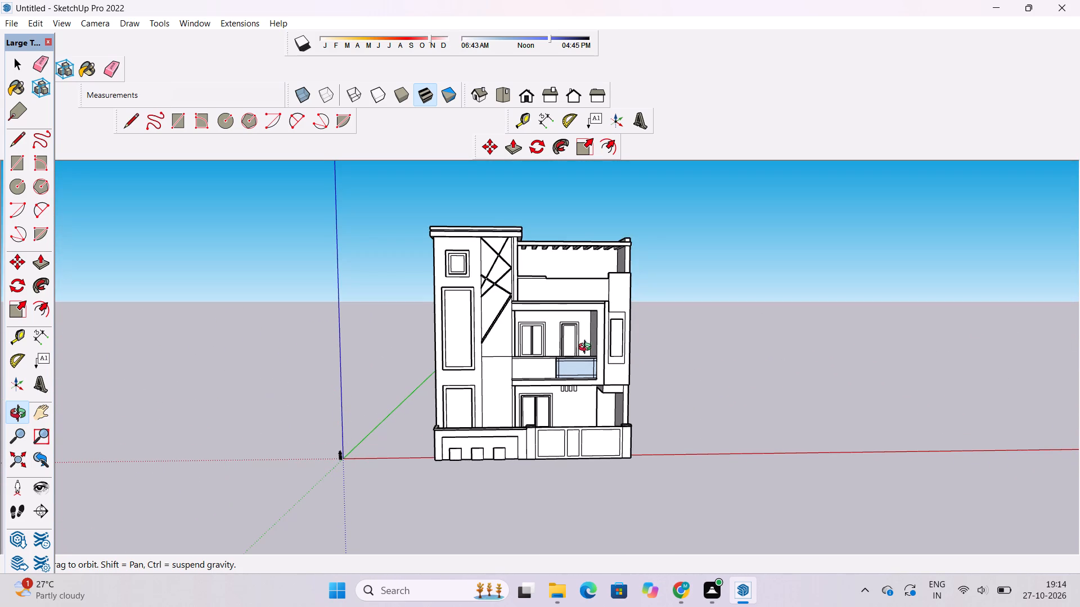
shift+click(588, 356)
scroll(588, 356, down, 1)
shift+drag(588, 357, 598, 345)
scroll(598, 345, down, 1)
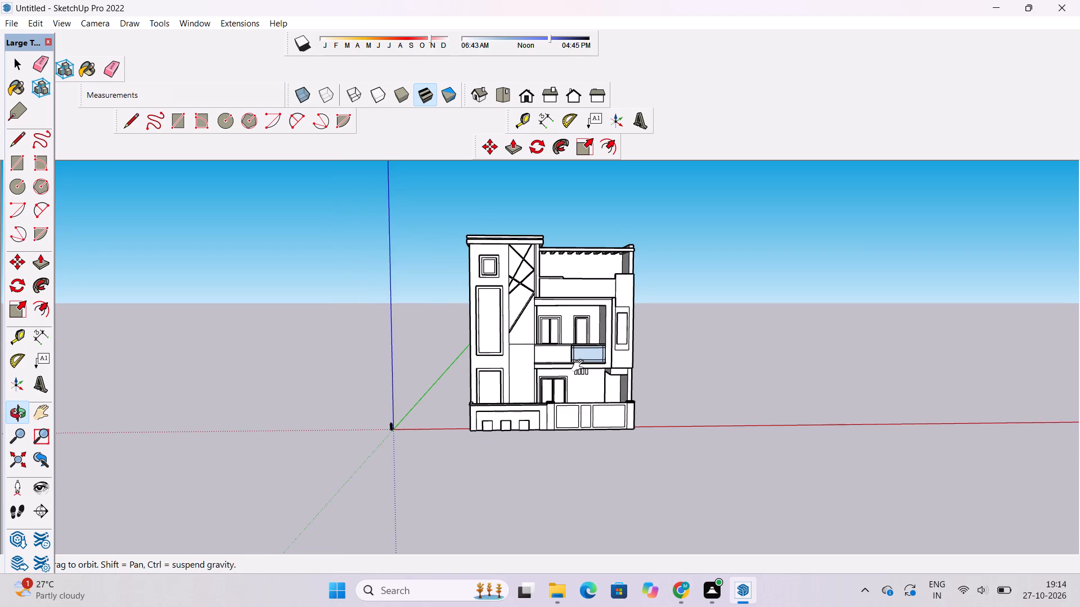
shift+drag(580, 366, 538, 392)
drag(538, 396, 530, 442)
scroll(527, 436, up, 1)
shift+drag(528, 434, 513, 424)
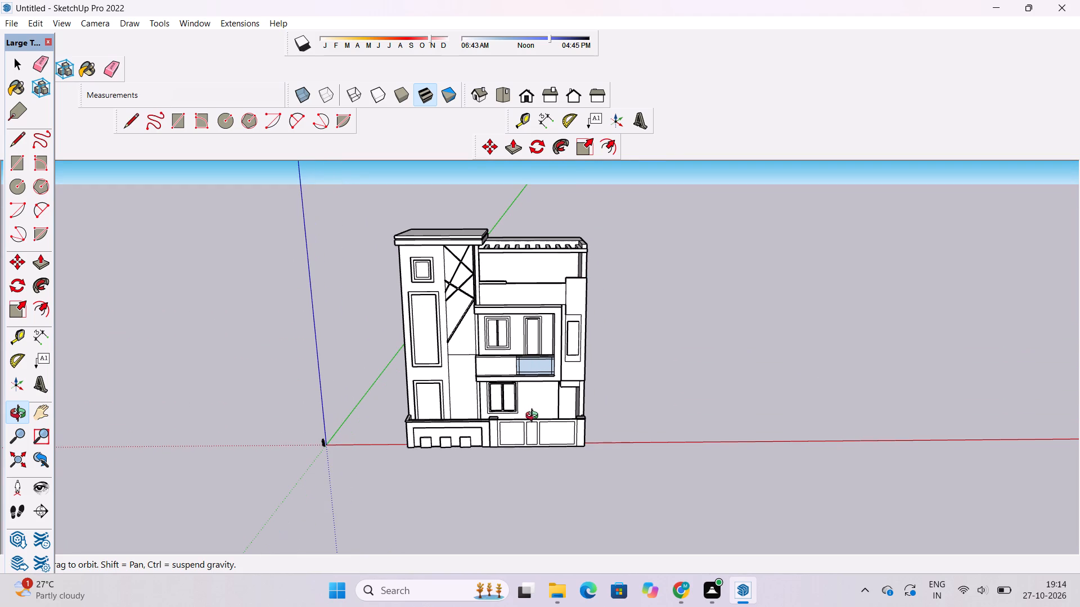
shift+click(537, 412)
scroll(539, 431, up, 3)
drag(542, 437, 538, 361)
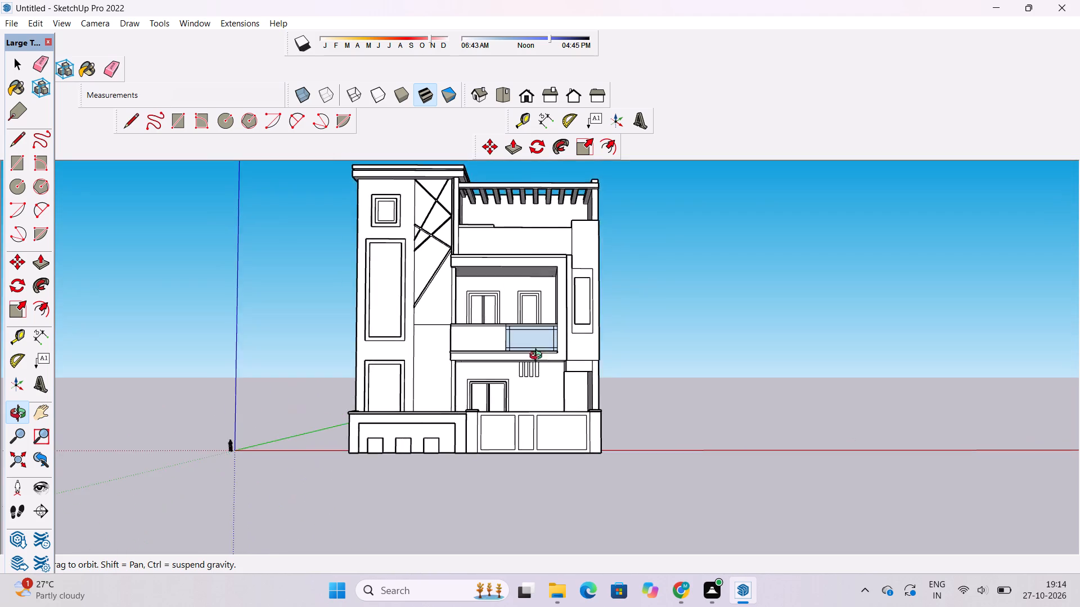
scroll(538, 380, up, 13)
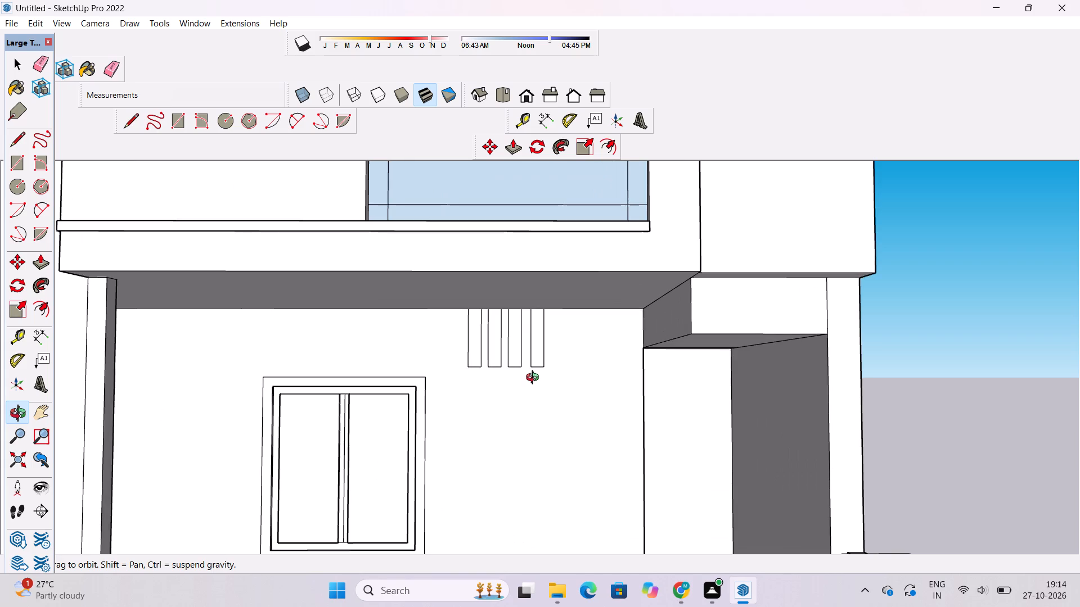
scroll(534, 378, down, 5)
drag(534, 376, 537, 398)
scroll(537, 398, down, 5)
drag(526, 427, 529, 389)
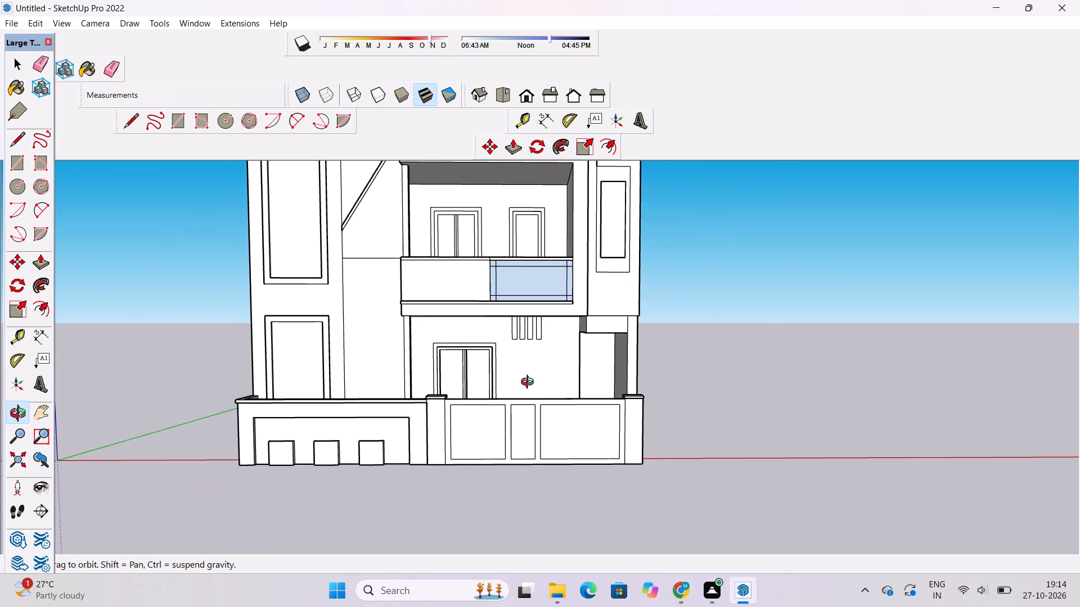
scroll(530, 383, down, 3)
drag(530, 383, 530, 395)
drag(528, 401, 529, 394)
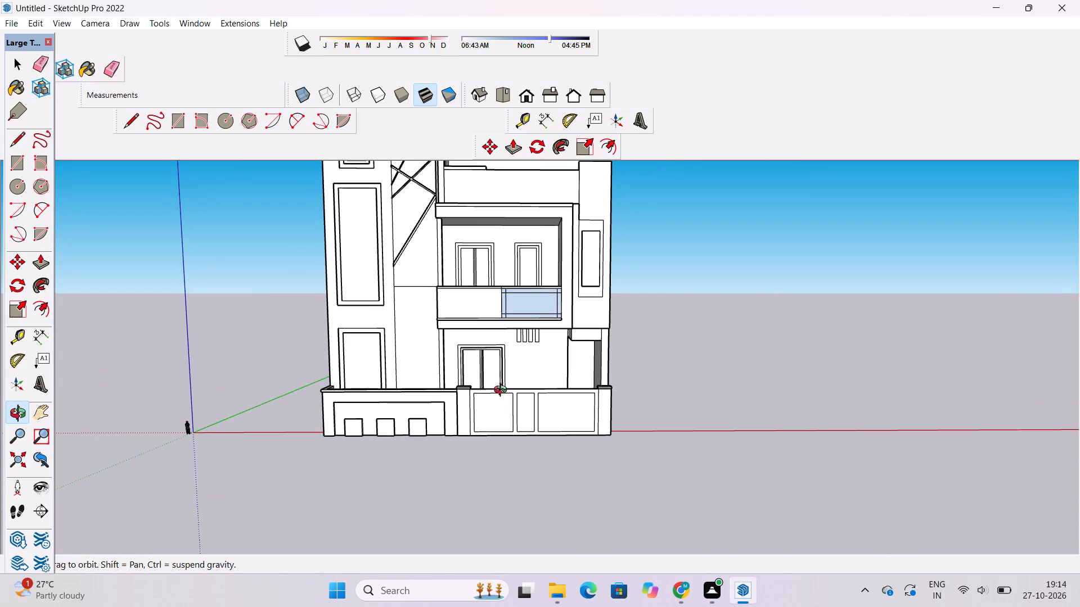
Inspect the house's rear, sides and front from all around.
shift+drag(371, 407, 443, 403)
drag(450, 402, 136, 433)
drag(653, 400, 207, 441)
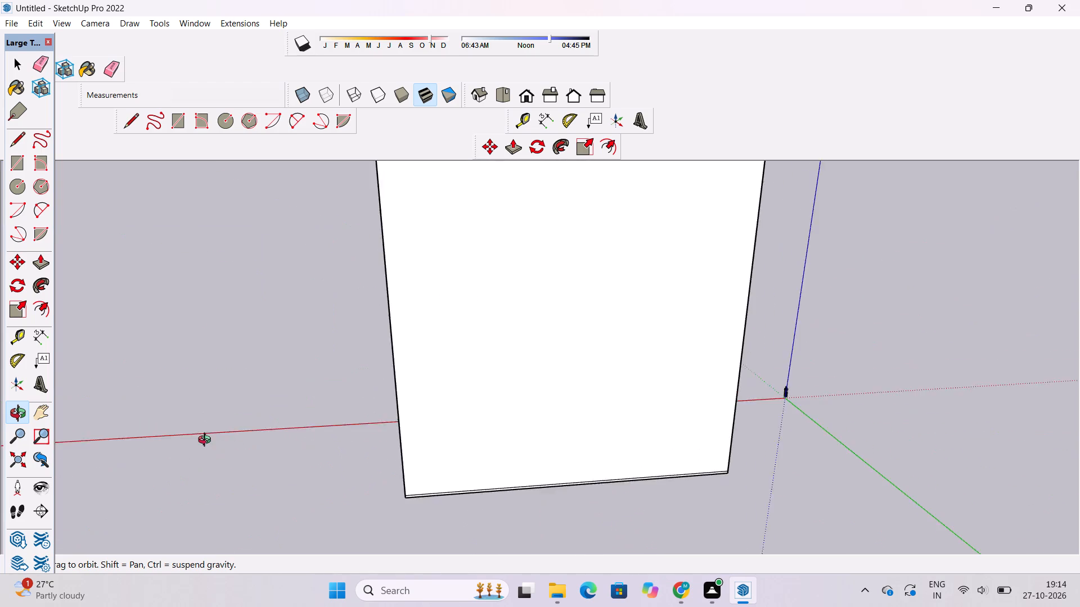
drag(207, 441, 542, 486)
scroll(483, 479, down, 5)
drag(511, 442, 799, 398)
scroll(615, 370, up, 2)
shift+drag(526, 393, 615, 409)
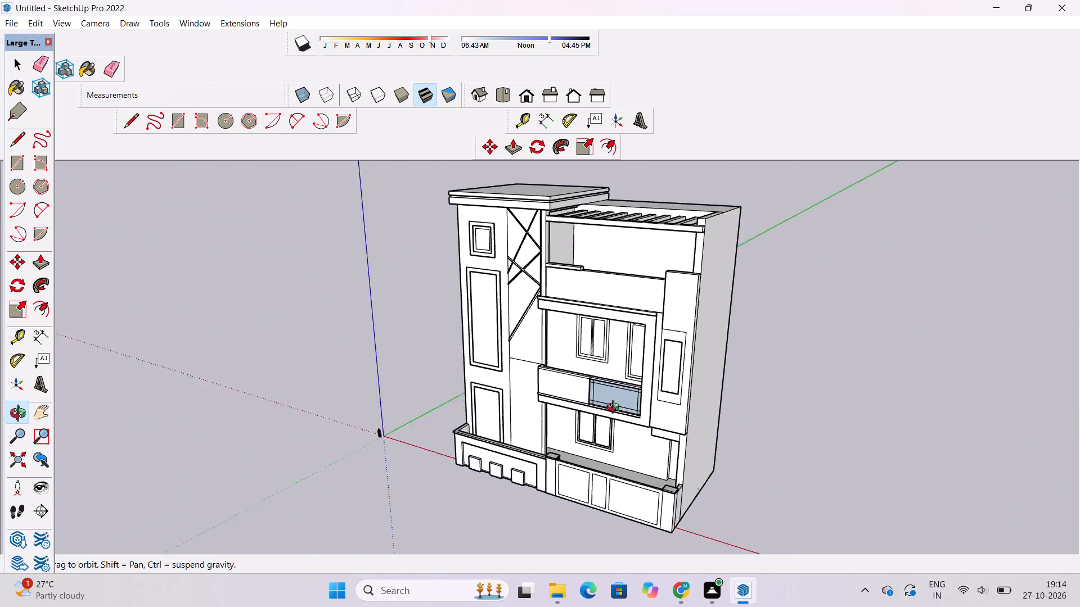
shift+drag(615, 409, 746, 395)
drag(746, 394, 578, 372)
shift+scroll(572, 368, down, 3)
shift+drag(465, 408, 547, 419)
drag(550, 422, 562, 445)
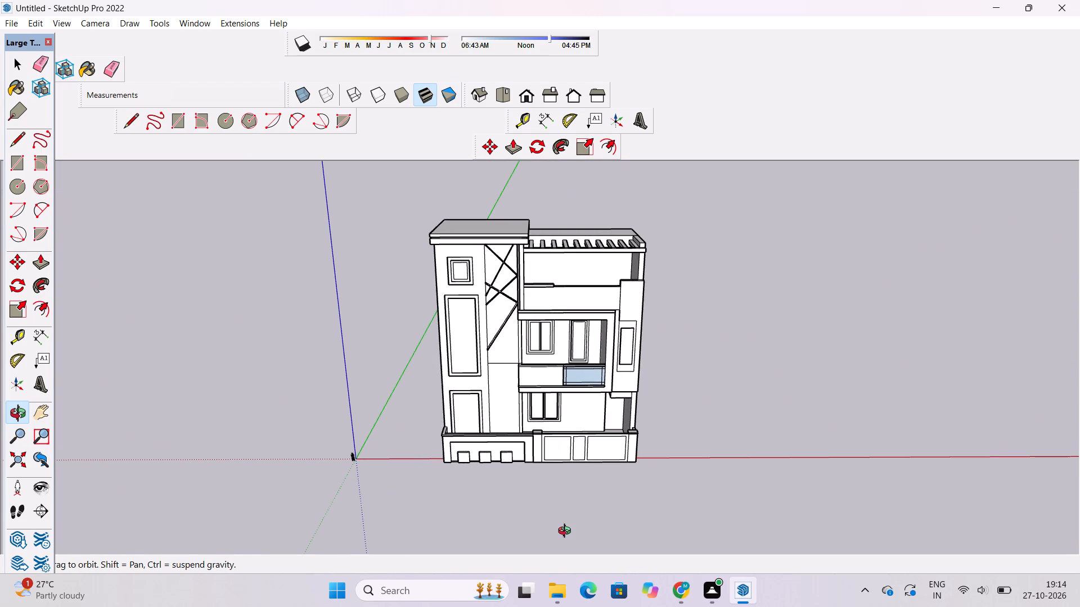
shift+drag(474, 536, 456, 495)
shift+drag(456, 495, 615, 468)
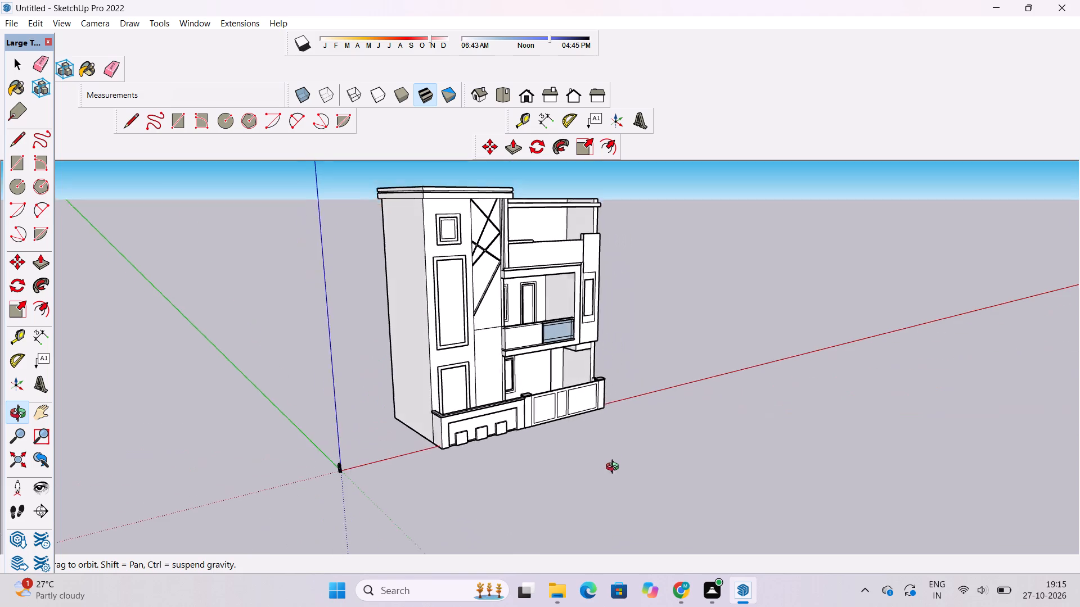
shift+drag(615, 468, 615, 468)
Inspect the boundary's base and projecting blocks from below, and compare them with the full front facade.
scroll(600, 447, up, 4)
scroll(515, 457, up, 3)
drag(514, 457, 492, 468)
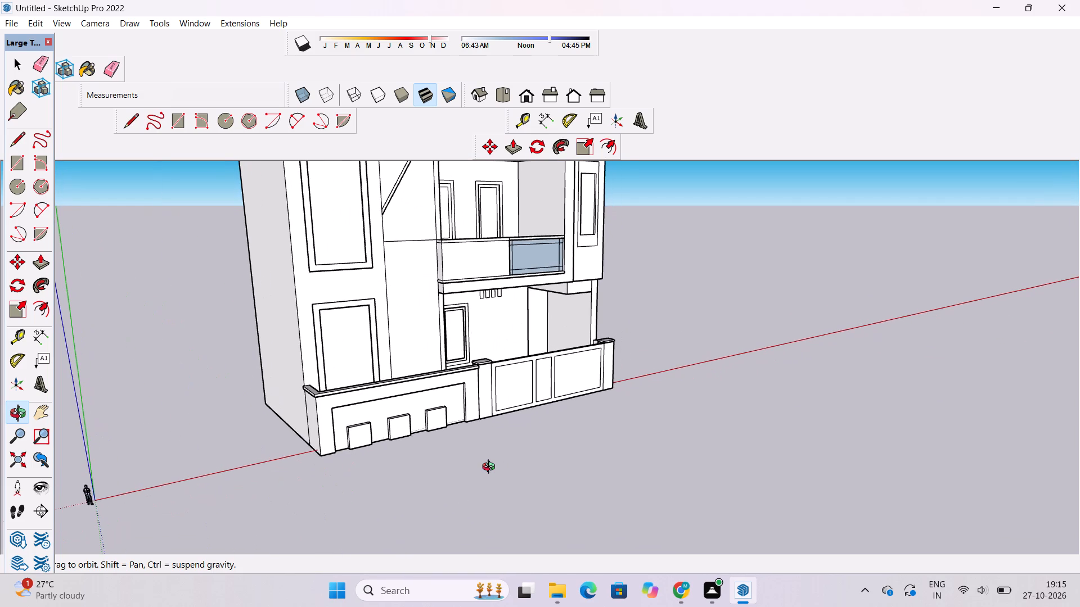
shift+click(478, 490)
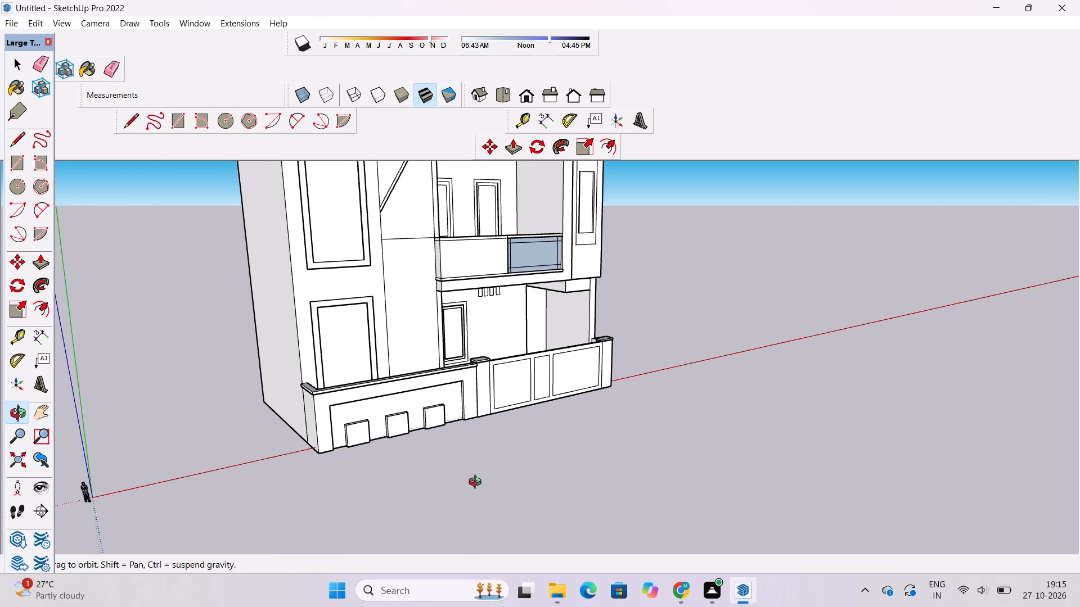
drag(478, 483, 457, 418)
scroll(348, 411, up, 17)
drag(301, 429, 328, 348)
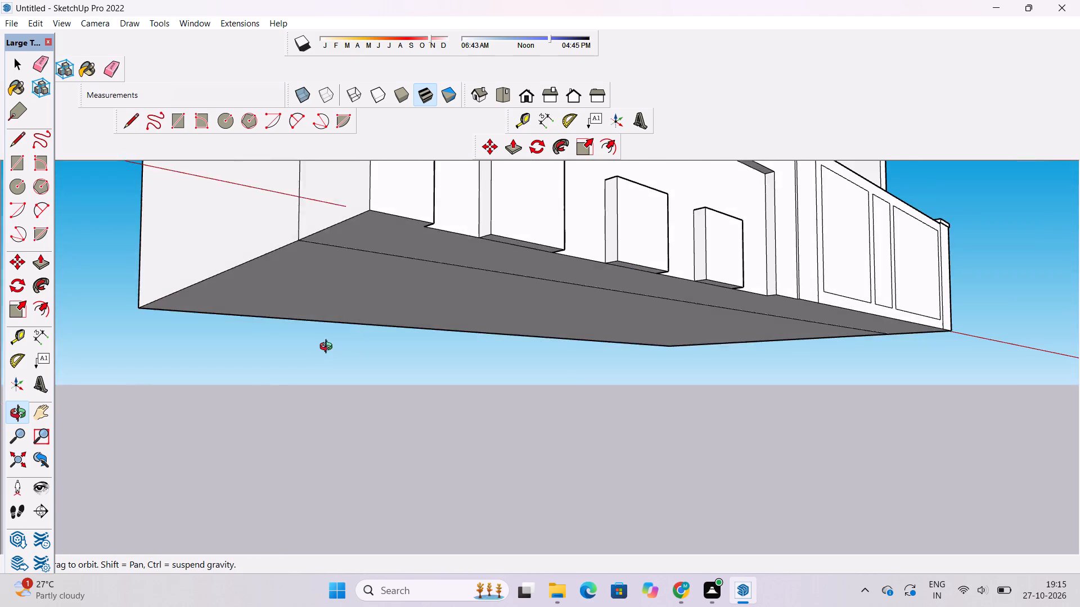
drag(328, 348, 302, 402)
scroll(304, 402, down, 6)
drag(341, 379, 282, 428)
scroll(299, 415, down, 12)
shift+drag(453, 375, 386, 418)
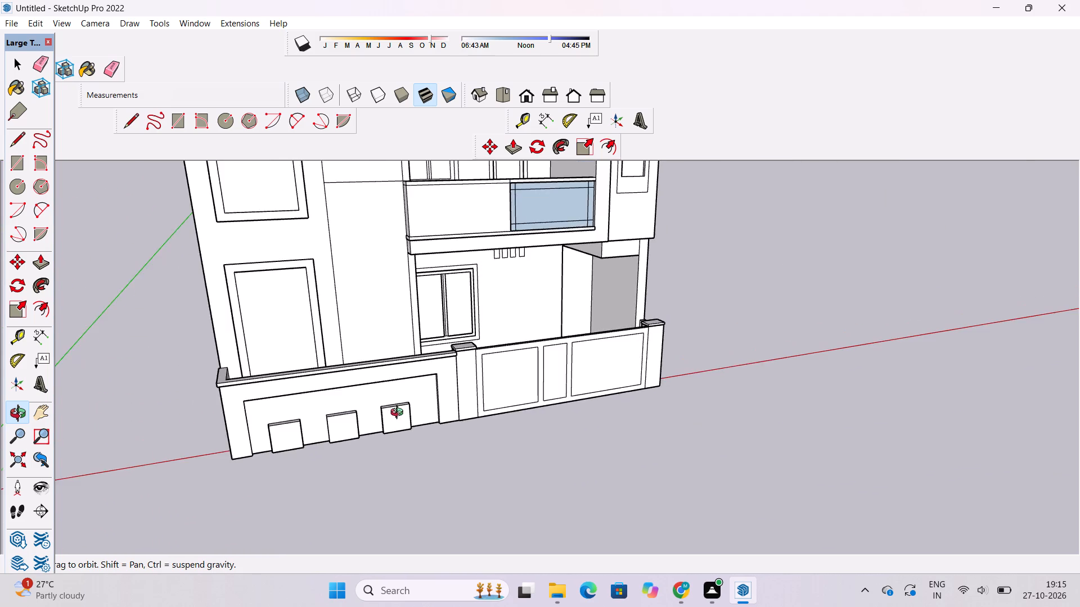
scroll(399, 414, down, 6)
shift+drag(439, 410, 458, 449)
drag(454, 449, 406, 437)
Bring up the paint materials and switch the material library to the Colors-Named collection.
key(b)
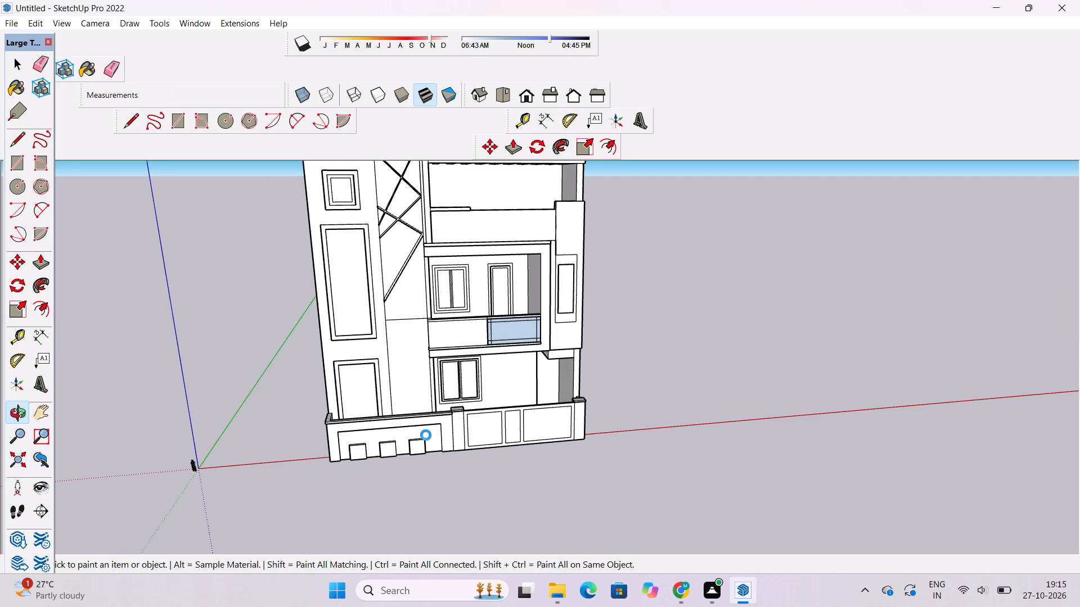
key(space)
scroll(540, 409, down, 5)
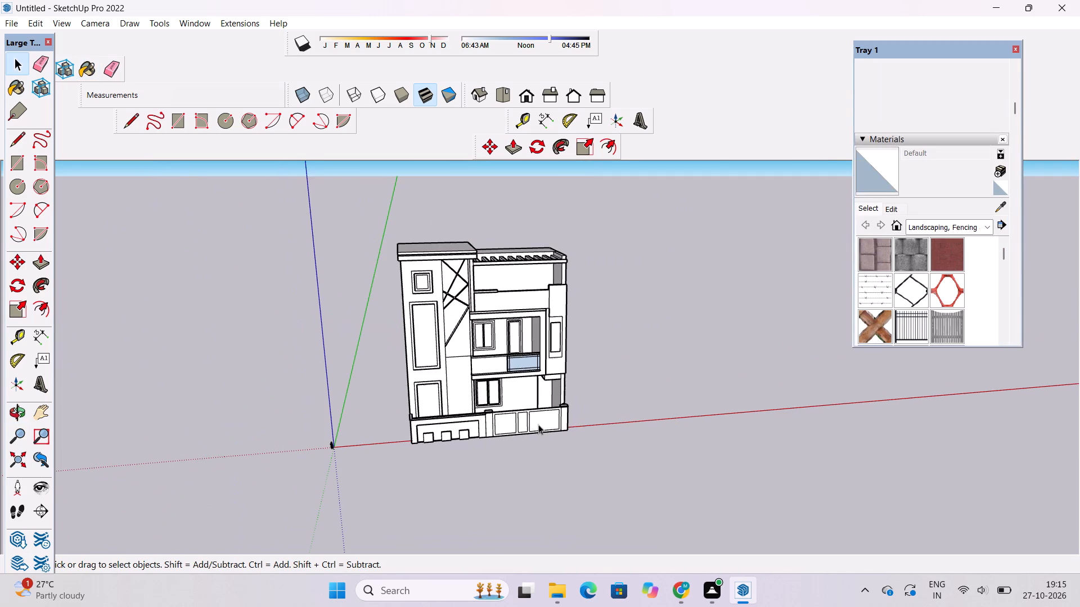
key(o)
drag(538, 442, 517, 395)
scroll(515, 390, up, 3)
shift+drag(515, 390, 492, 406)
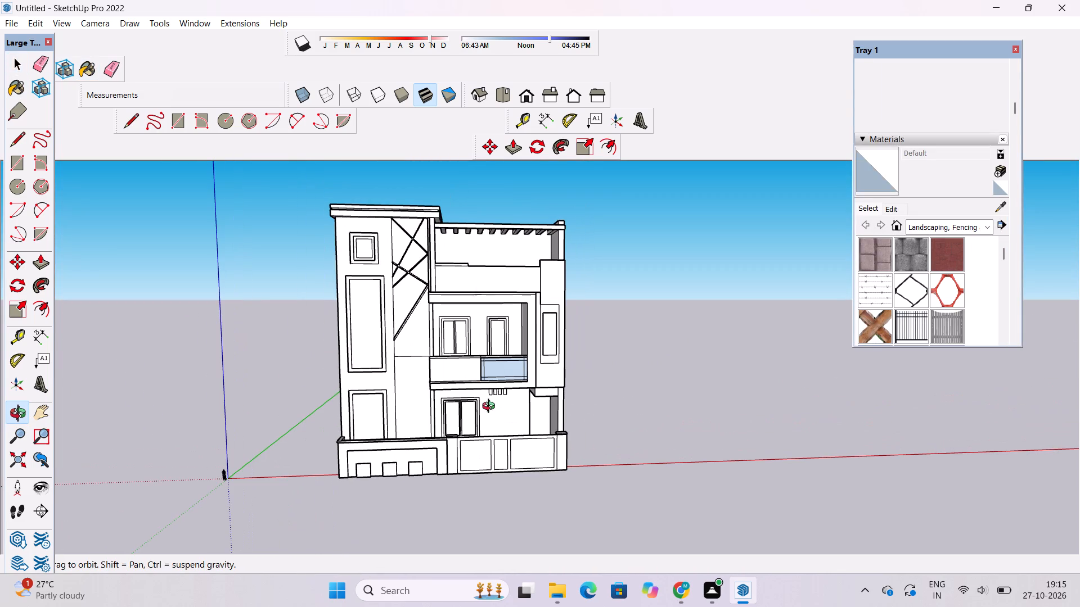
key(space)
scroll(877, 209, down, 5)
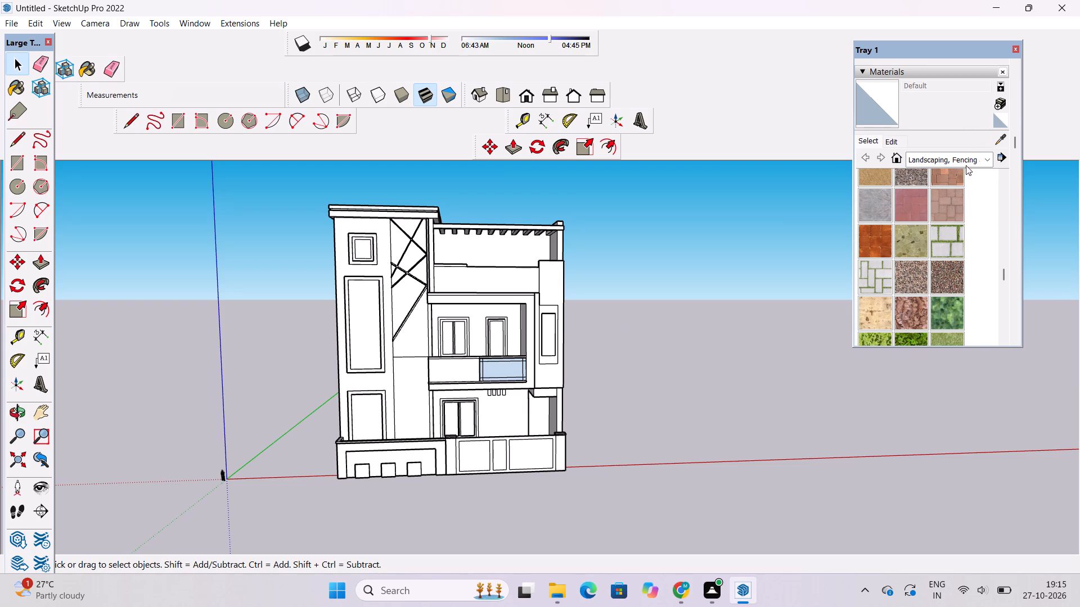
scroll(916, 220, up, 2)
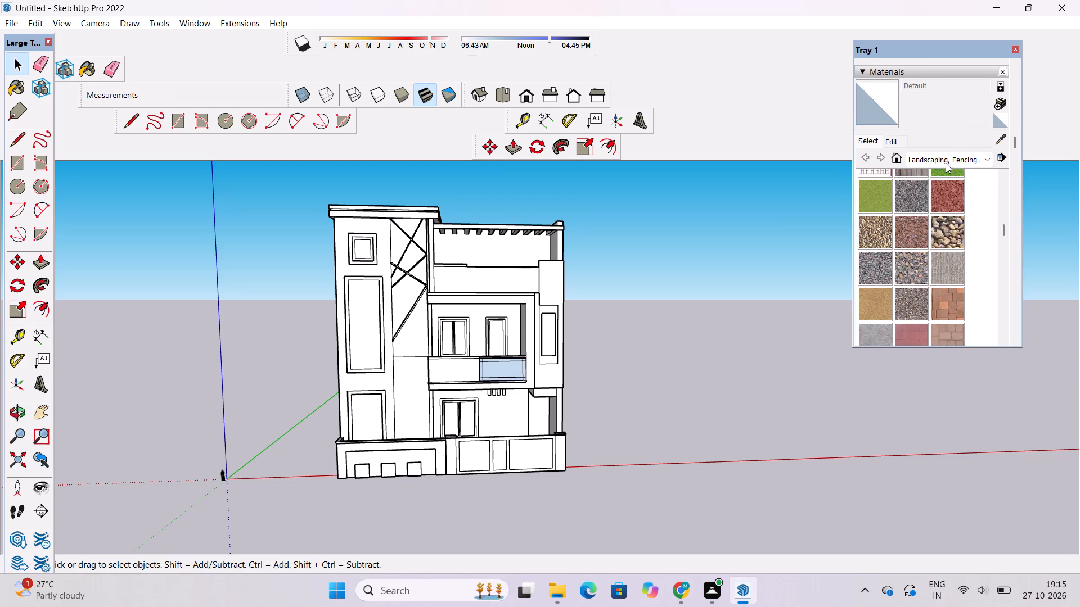
click(946, 163)
click(947, 217)
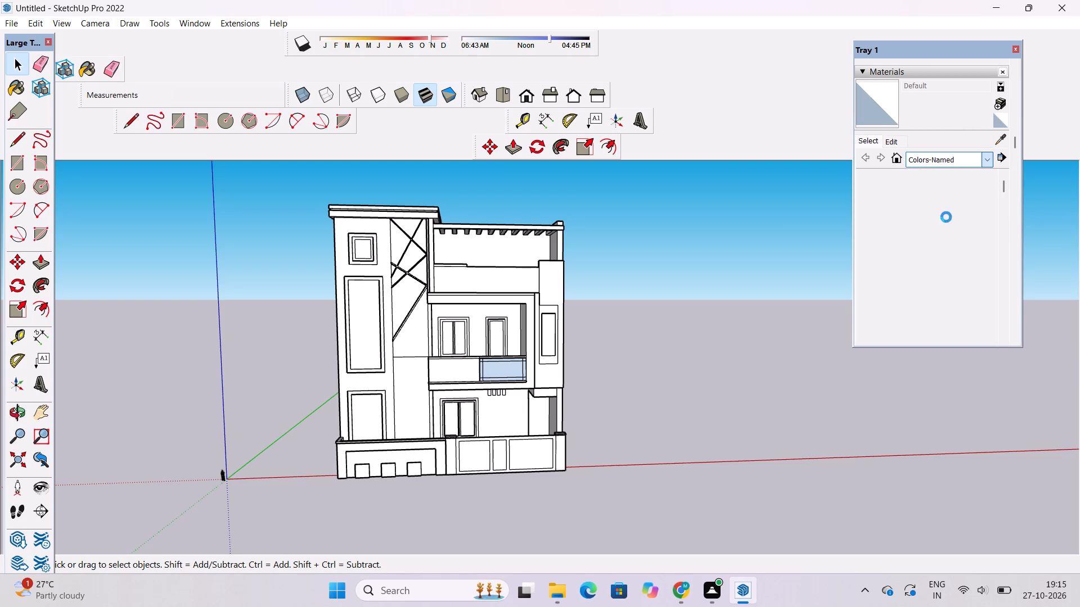
Paint the ground-floor recess walls and the adjoining narrow wall end with 0013_LightCoral from Colors-Named.
scroll(931, 236, up, 1)
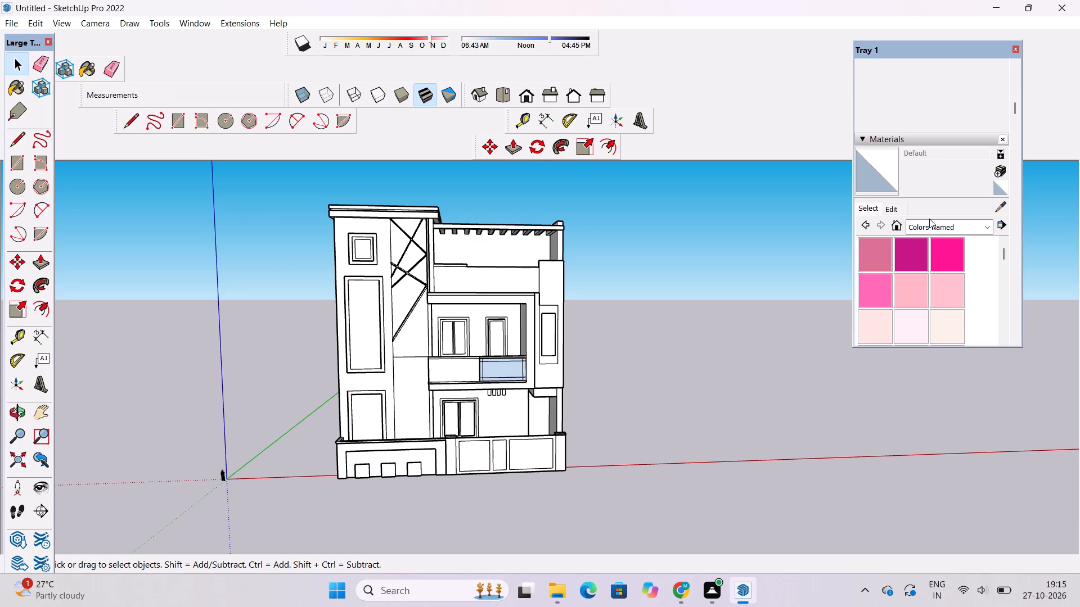
scroll(922, 189, down, 2)
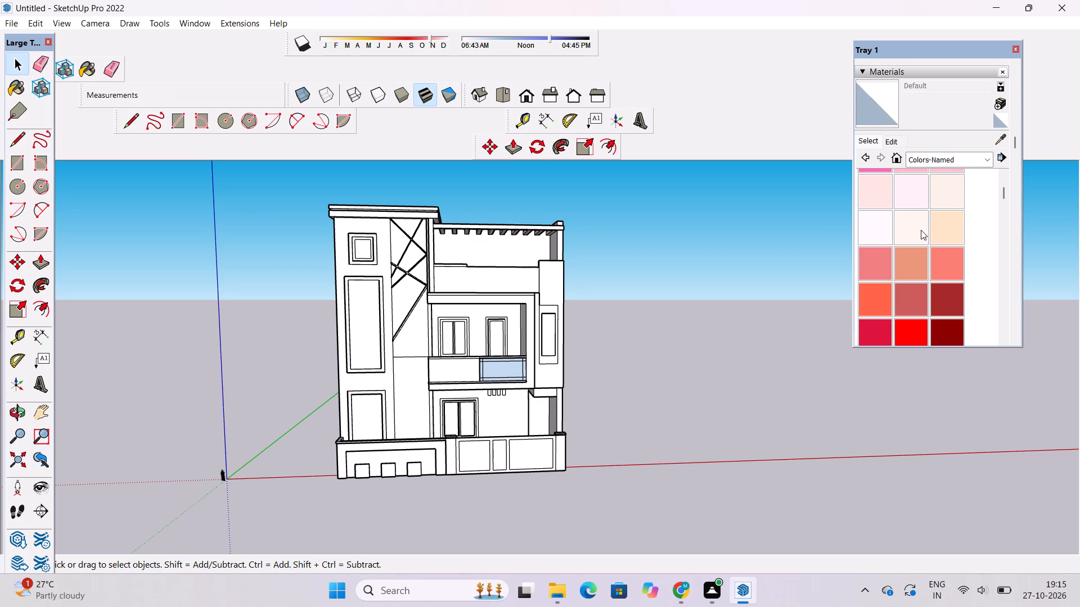
scroll(921, 230, up, 1)
scroll(921, 230, down, 1)
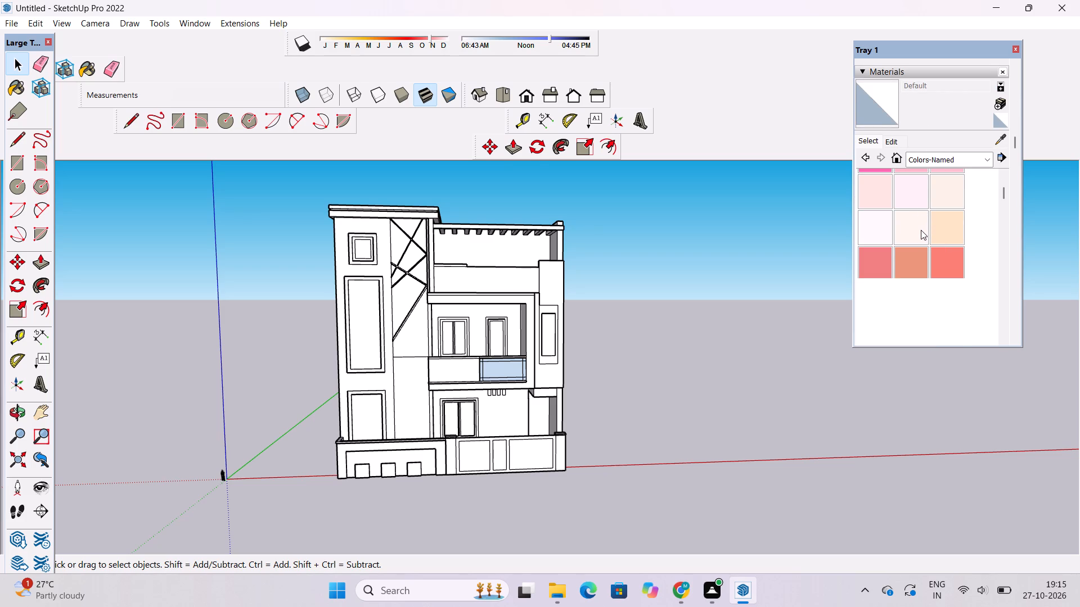
scroll(929, 250, down, 1)
scroll(929, 250, up, 1)
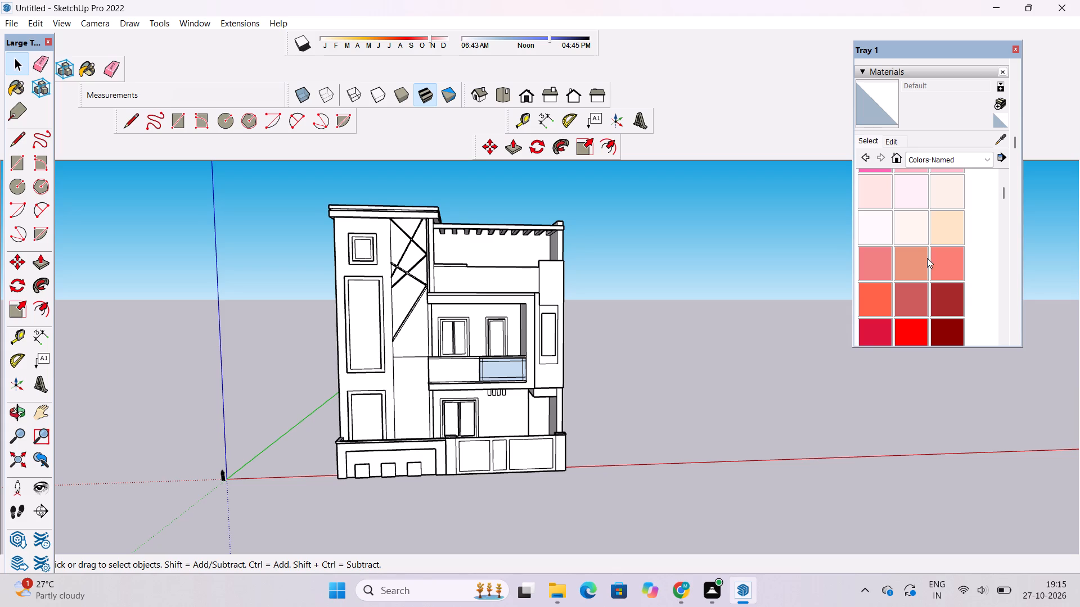
click(884, 267)
scroll(534, 363, up, 5)
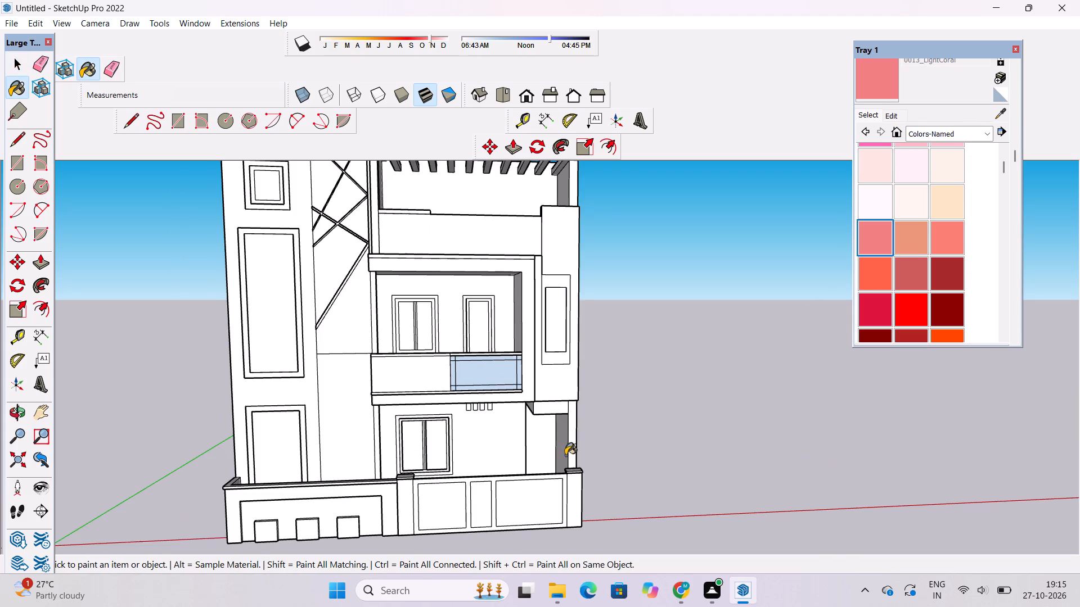
click(559, 459)
scroll(559, 455, up, 4)
click(565, 442)
click(528, 438)
scroll(598, 442, up, 4)
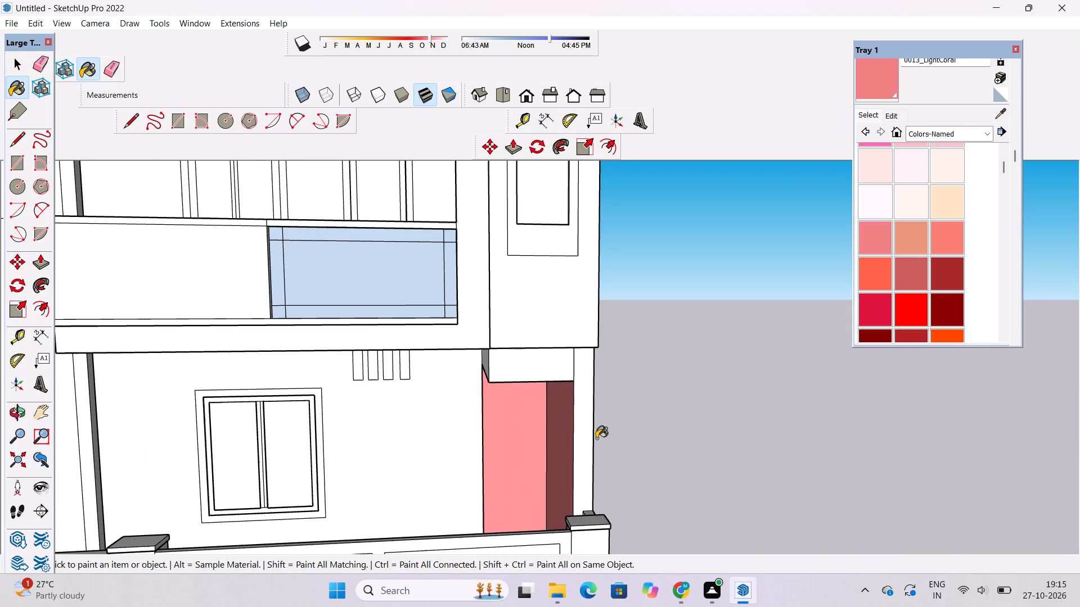
click(580, 407)
scroll(577, 407, down, 4)
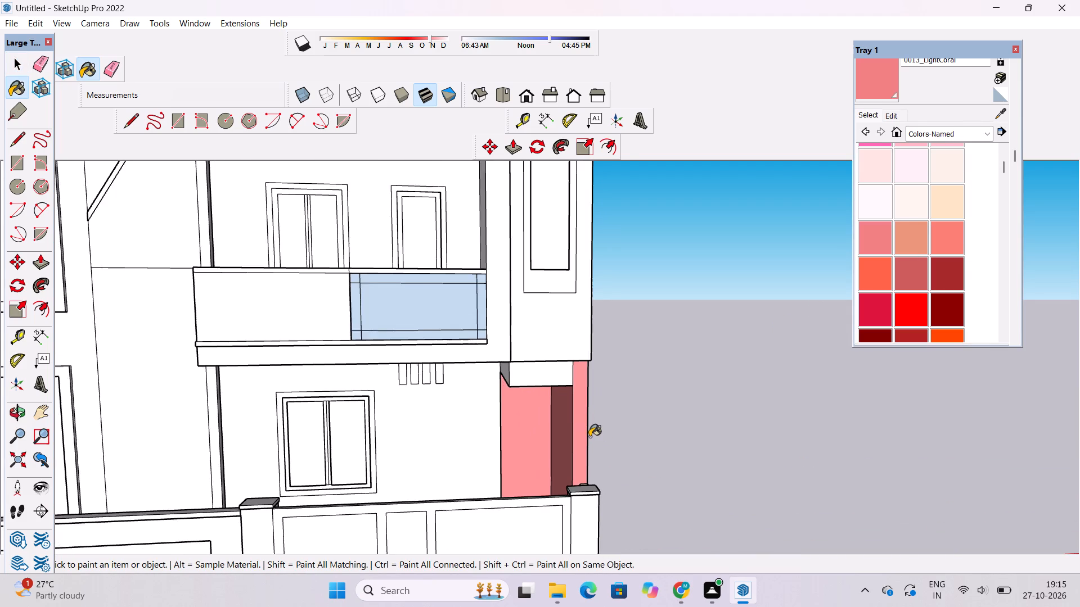
Paint the thin vertical edge where the front wall meets the ground-floor recess with 0013_LightCoral.
scroll(589, 437, up, 1)
key(o)
drag(626, 437, 553, 446)
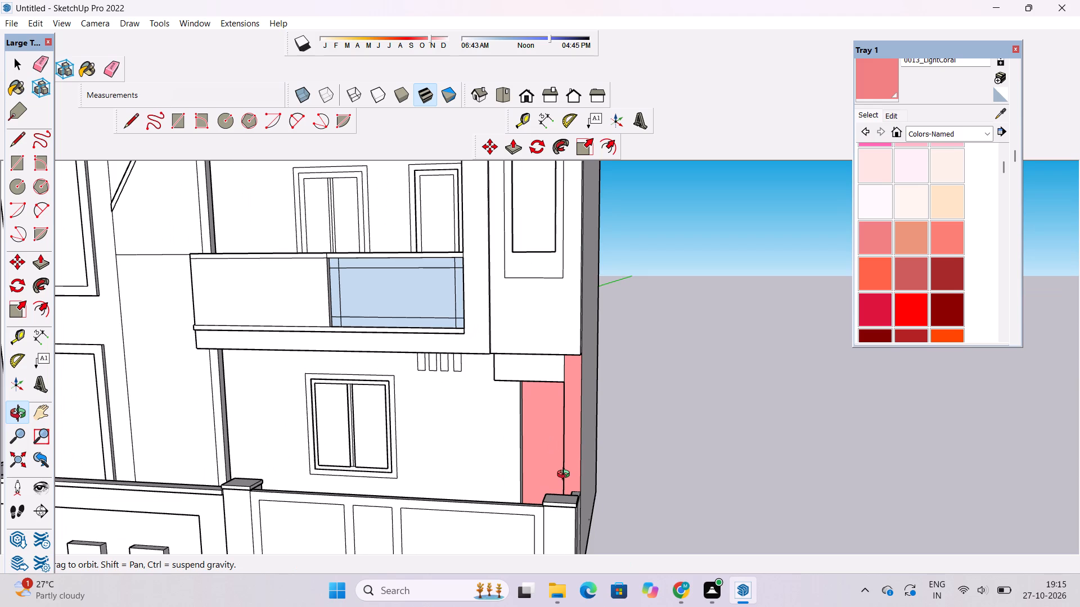
scroll(521, 442, up, 10)
shift+drag(537, 374, 543, 399)
drag(544, 398, 544, 376)
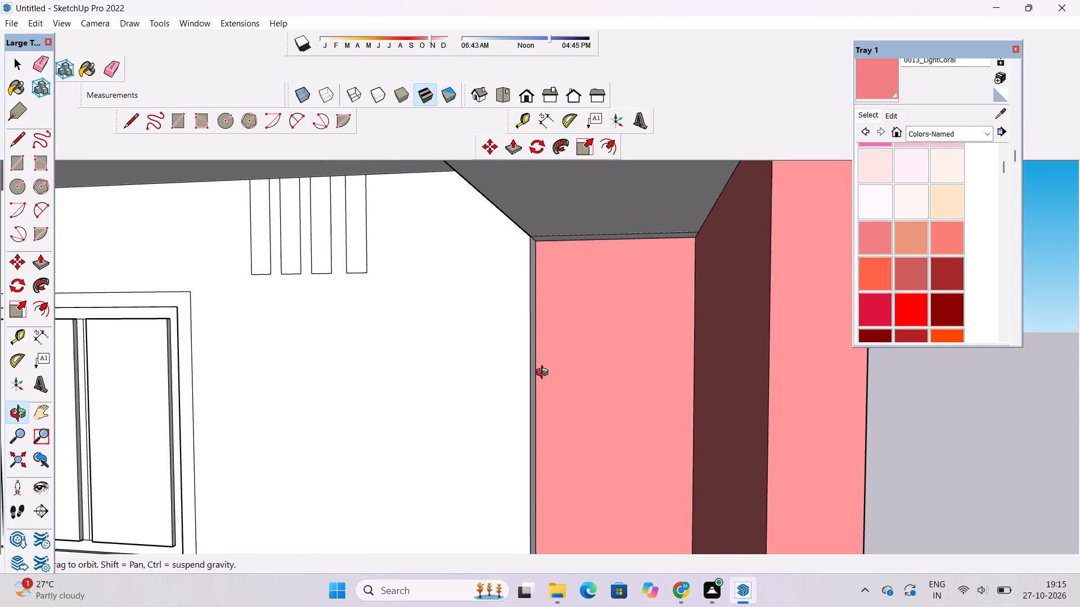
click(874, 83)
scroll(490, 356, up, 5)
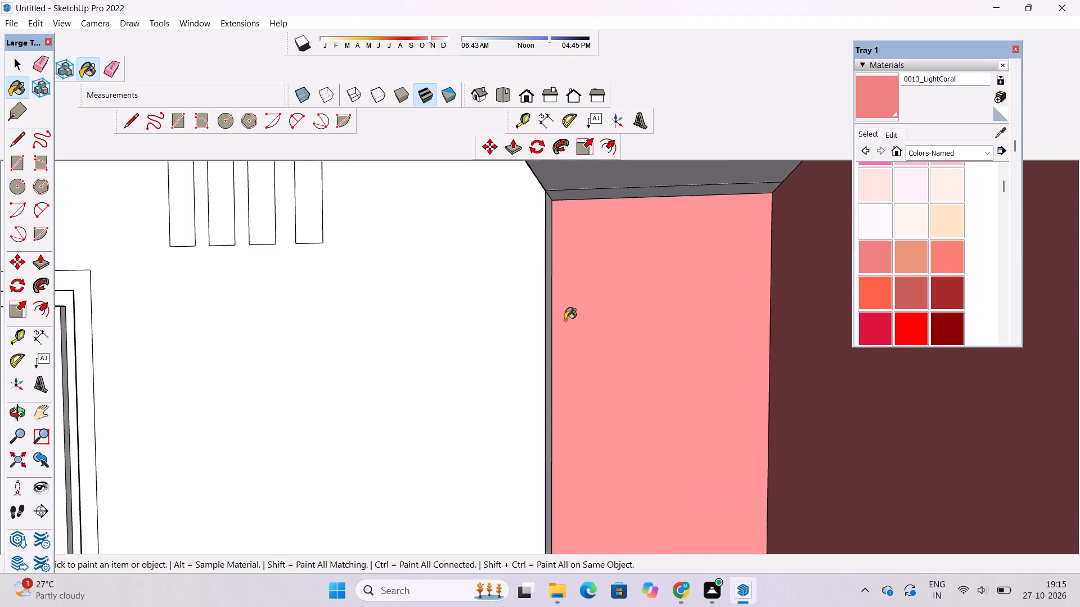
scroll(565, 320, up, 4)
click(546, 321)
scroll(550, 407, down, 6)
Erase the stray line on the underside of the block above the recess.
key(e)
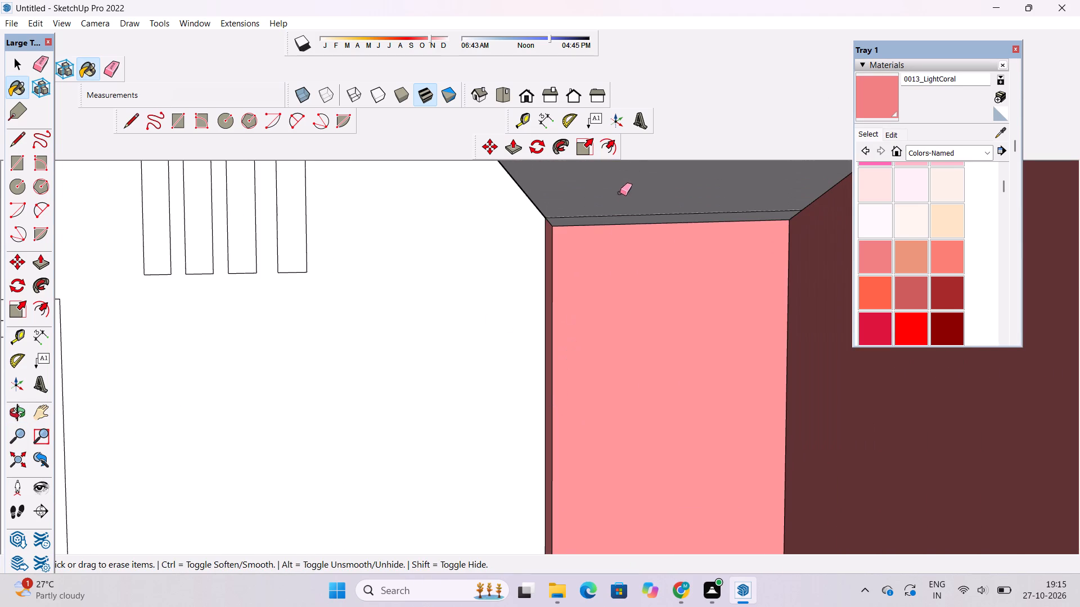
drag(622, 194, 632, 215)
Inspect the coral-painted corner and the facade from the front and from above.
scroll(570, 235, down, 16)
key(o)
drag(565, 260, 600, 323)
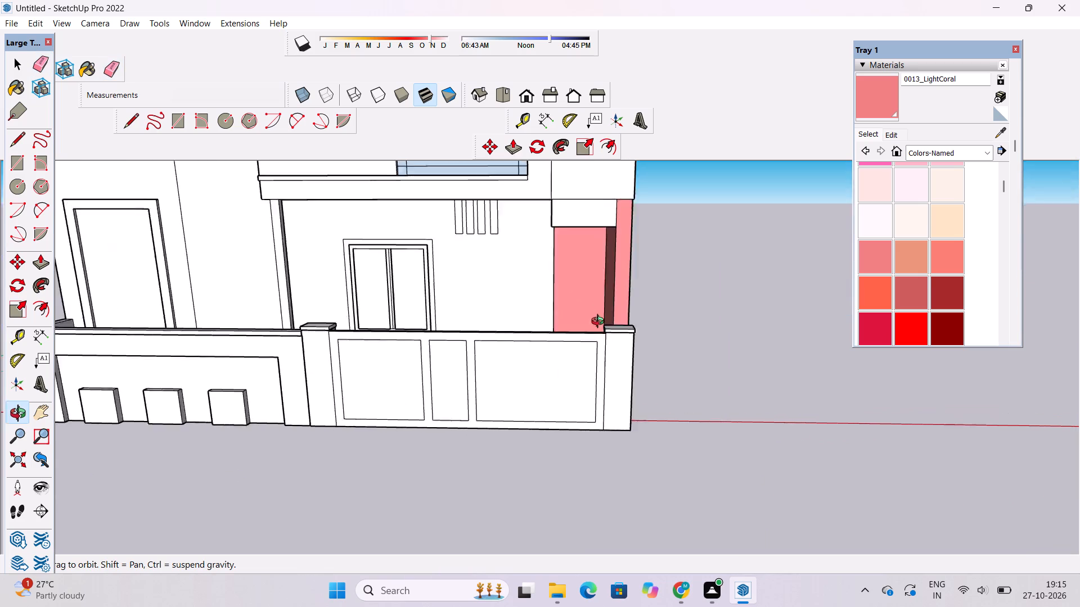
drag(600, 323, 650, 489)
drag(642, 382, 404, 328)
scroll(426, 307, down, 4)
drag(488, 362, 534, 365)
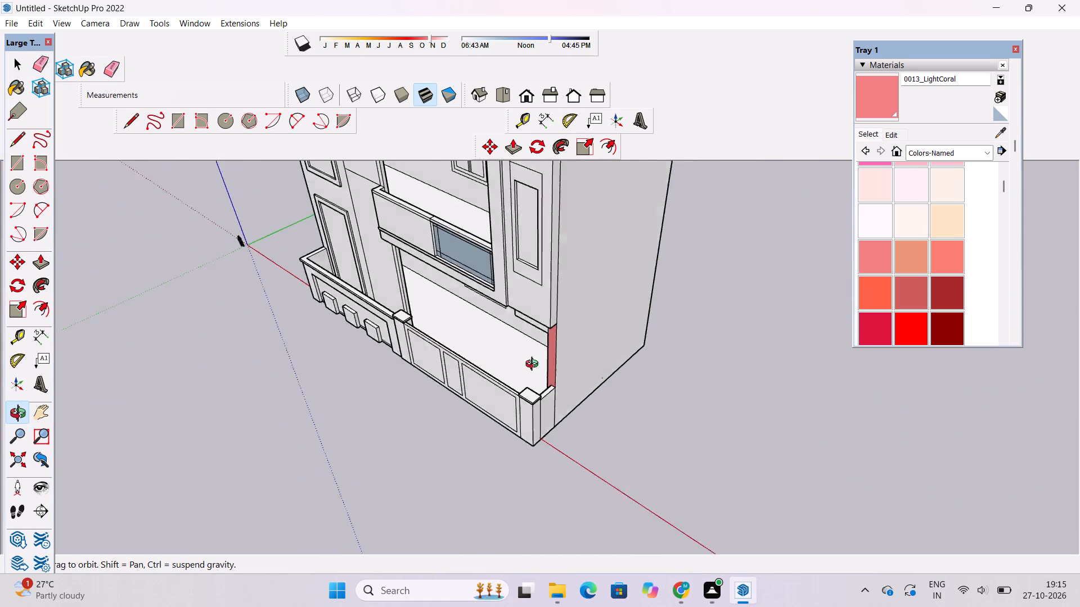
drag(534, 365, 628, 259)
scroll(574, 322, down, 2)
shift+drag(555, 327, 564, 388)
drag(562, 389, 645, 364)
scroll(588, 378, up, 1)
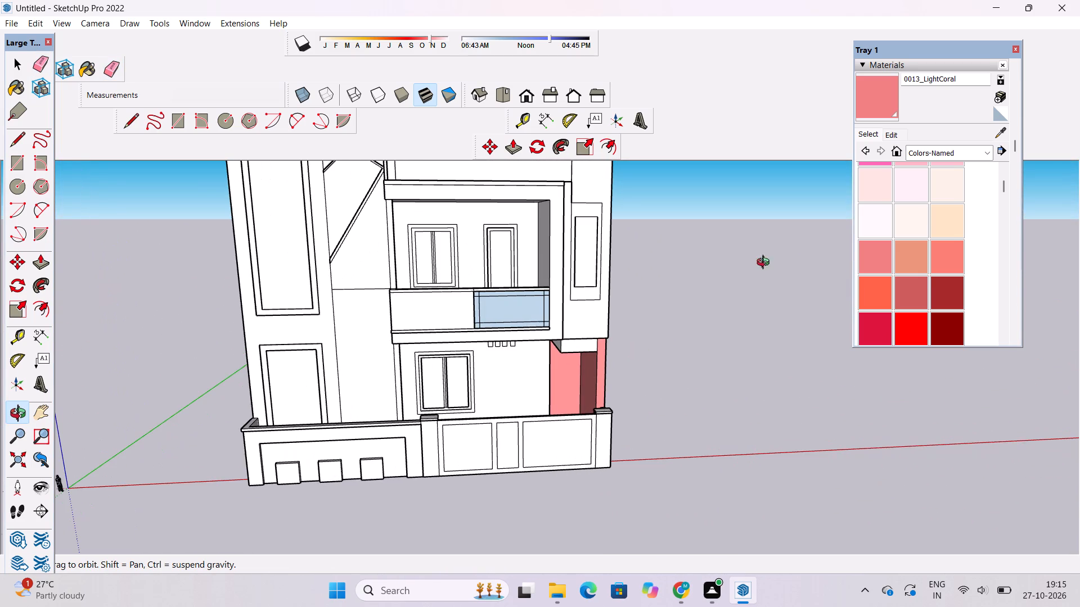
Edit the 0013_LightCoral material to a brighter shade at the top of its brightness range.
click(885, 136)
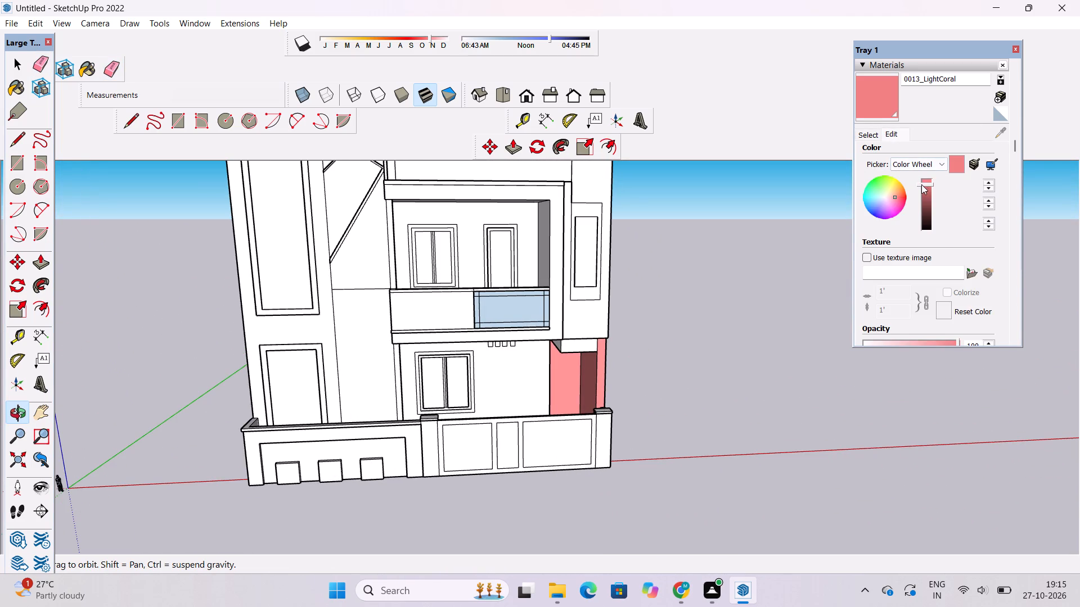
click(923, 180)
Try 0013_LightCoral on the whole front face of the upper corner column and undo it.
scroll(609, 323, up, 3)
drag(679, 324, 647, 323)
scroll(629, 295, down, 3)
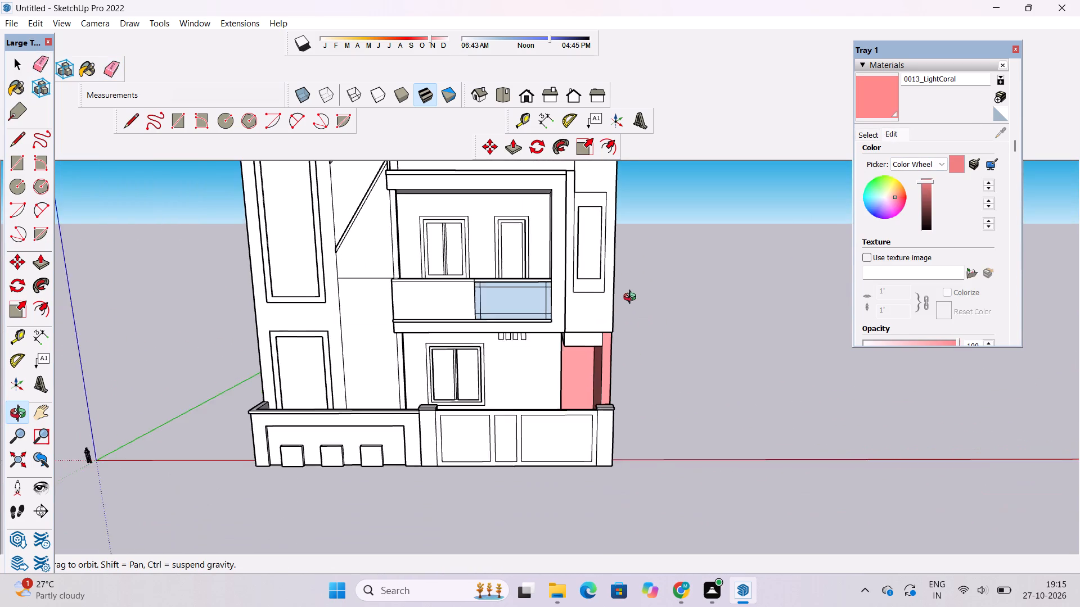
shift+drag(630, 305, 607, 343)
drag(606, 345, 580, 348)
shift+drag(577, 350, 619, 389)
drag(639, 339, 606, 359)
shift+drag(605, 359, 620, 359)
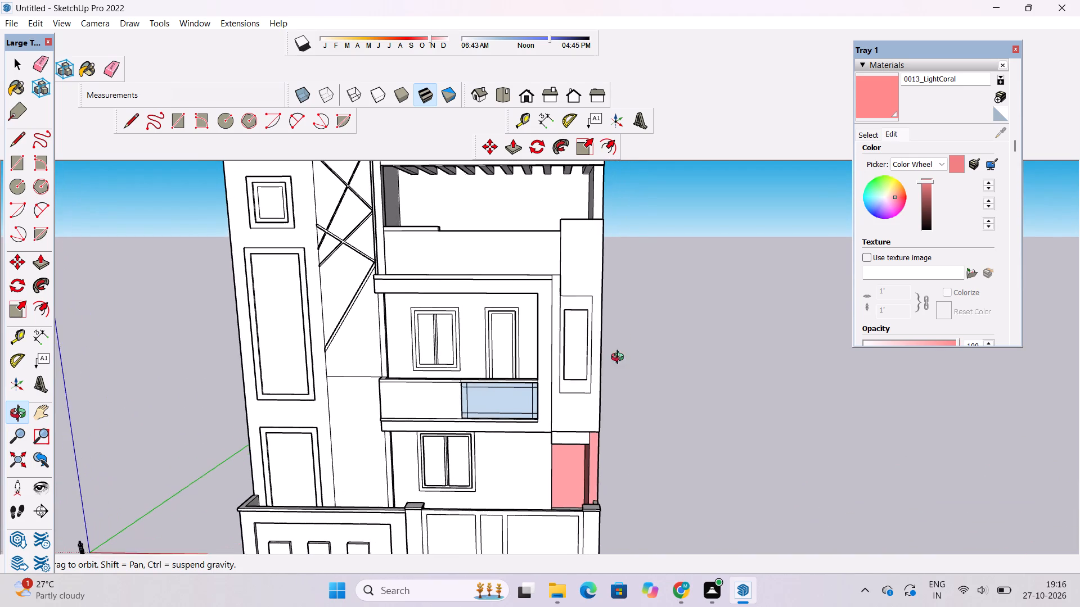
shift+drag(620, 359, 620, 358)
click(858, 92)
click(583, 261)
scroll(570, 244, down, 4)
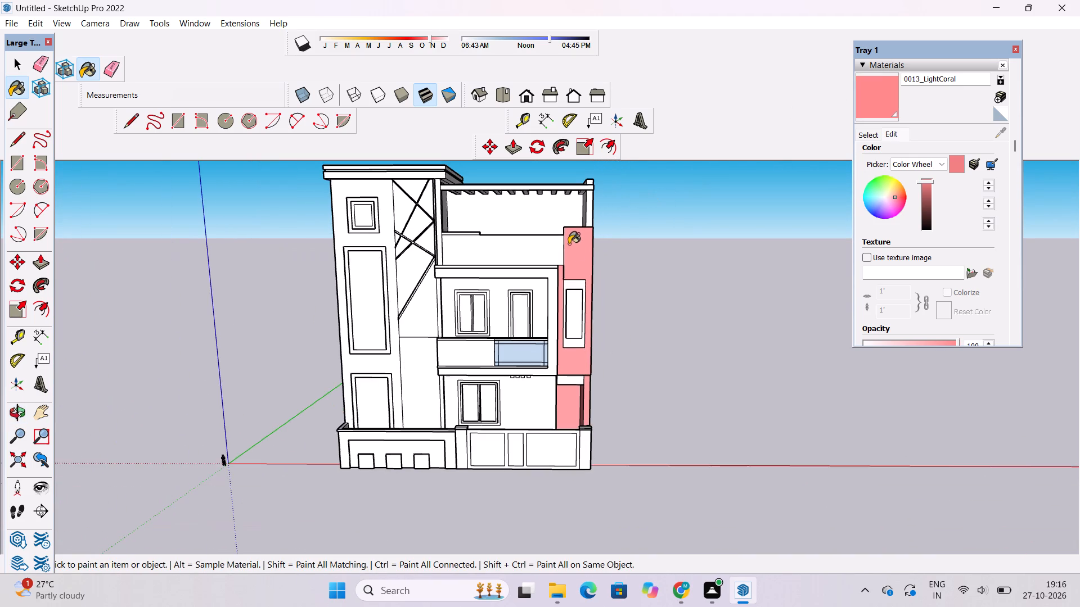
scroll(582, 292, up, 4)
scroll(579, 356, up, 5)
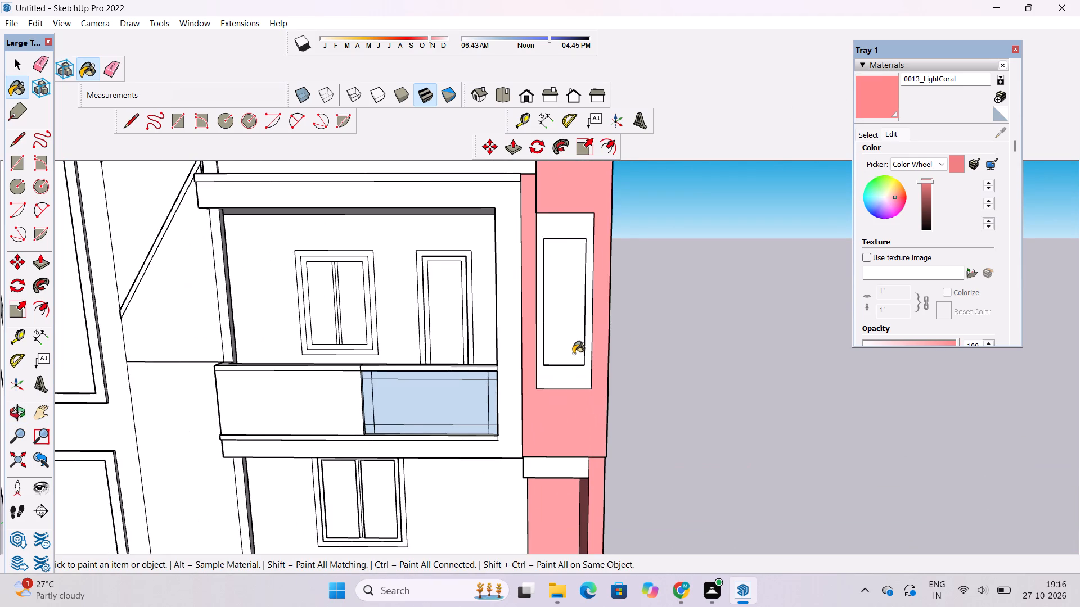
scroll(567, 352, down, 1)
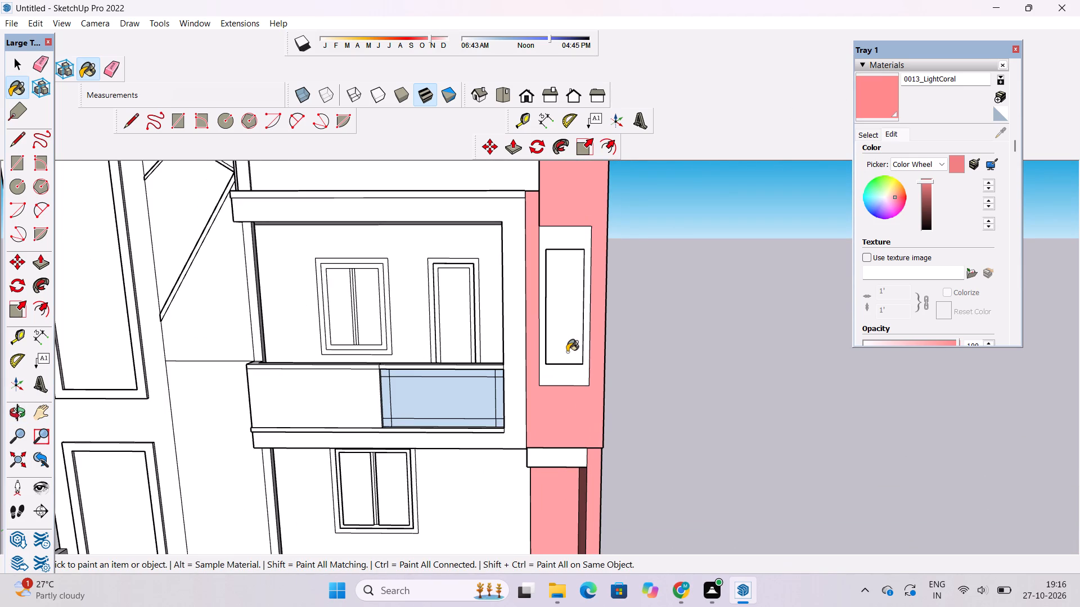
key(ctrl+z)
Draw a vertical line from the framed panel's lower outer corner down to the corner column's bottom edge.
scroll(567, 351, up, 3)
key(l)
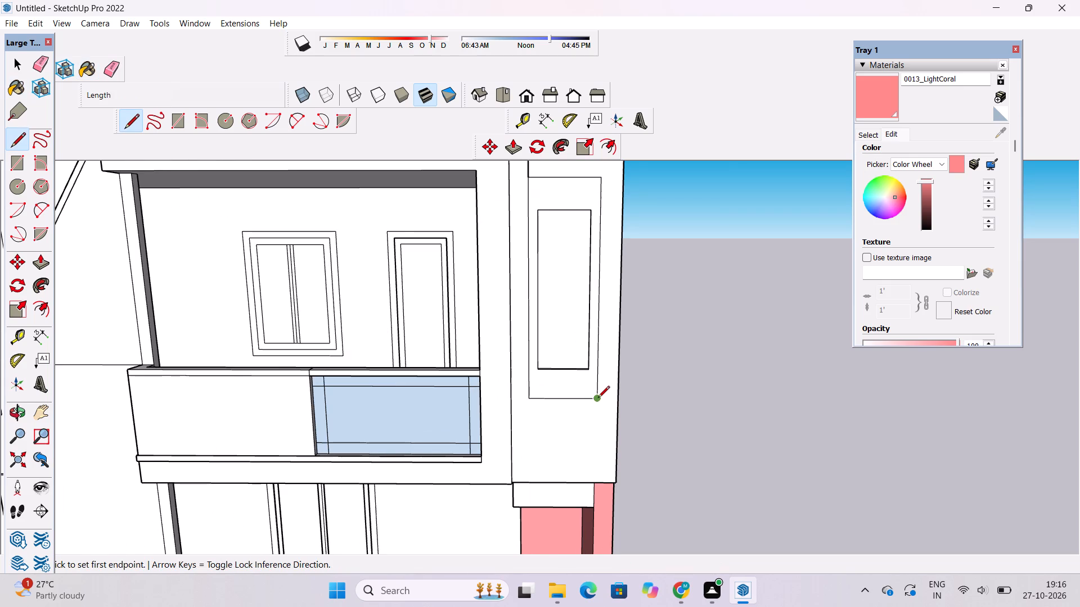
click(598, 398)
click(601, 481)
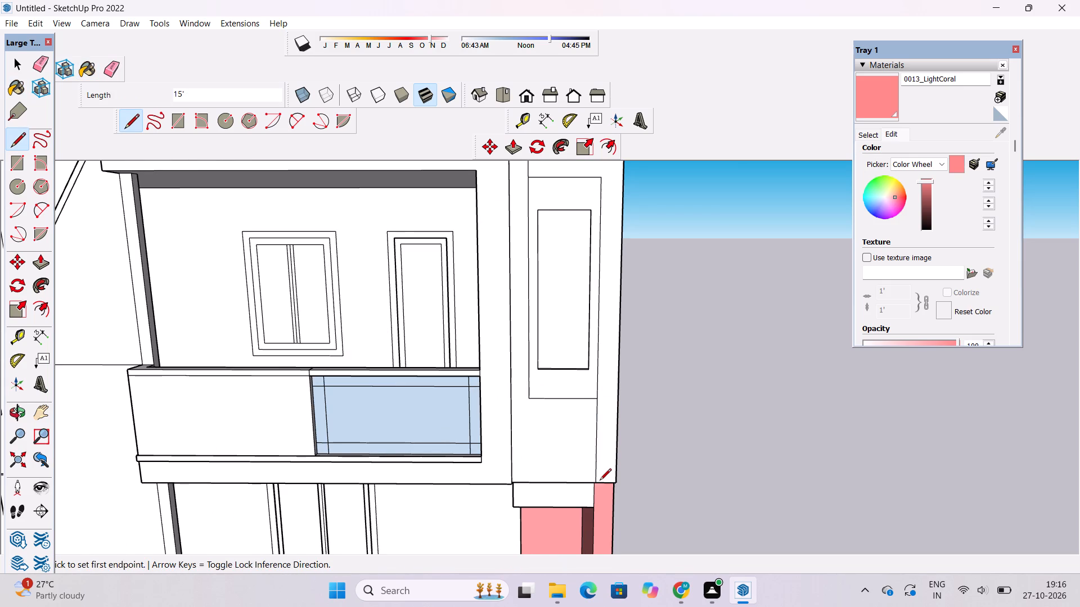
Paint the corner column's upper front and the strip beside its framed panel with 0013_LightCoral.
key(o)
drag(650, 498, 574, 477)
click(580, 483)
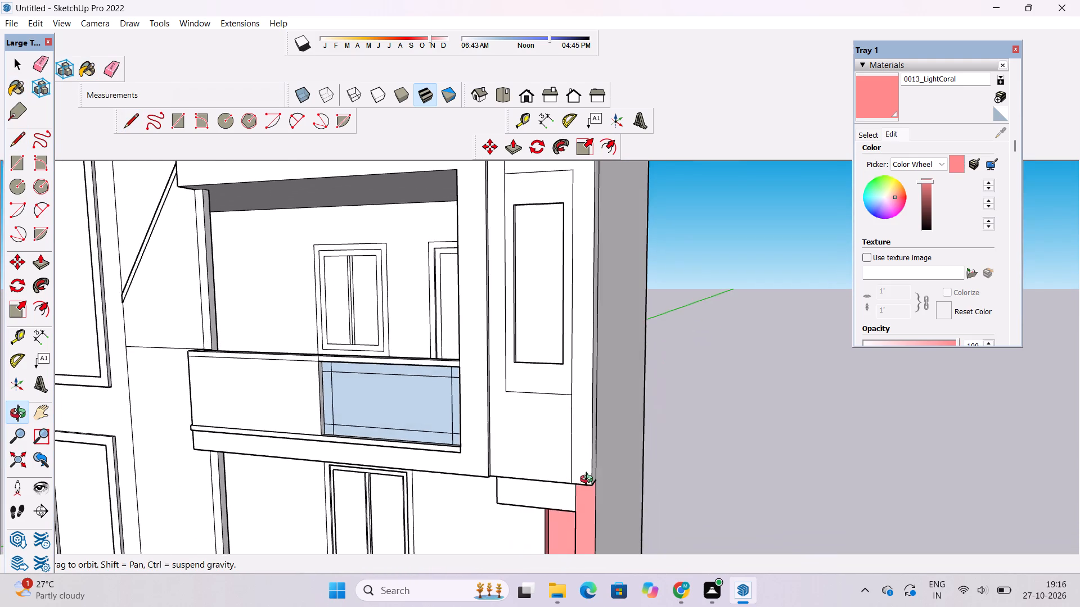
scroll(590, 476, down, 3)
shift+drag(567, 470, 548, 484)
drag(548, 487, 595, 493)
scroll(588, 457, down, 3)
shift+drag(587, 445, 575, 446)
scroll(574, 446, down, 1)
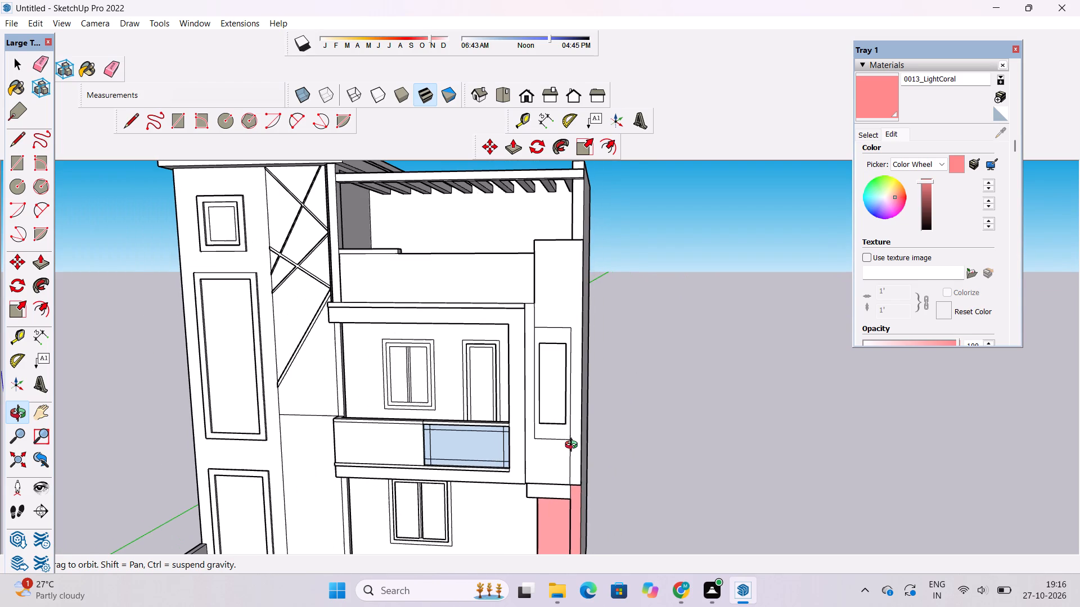
click(574, 446)
click(870, 110)
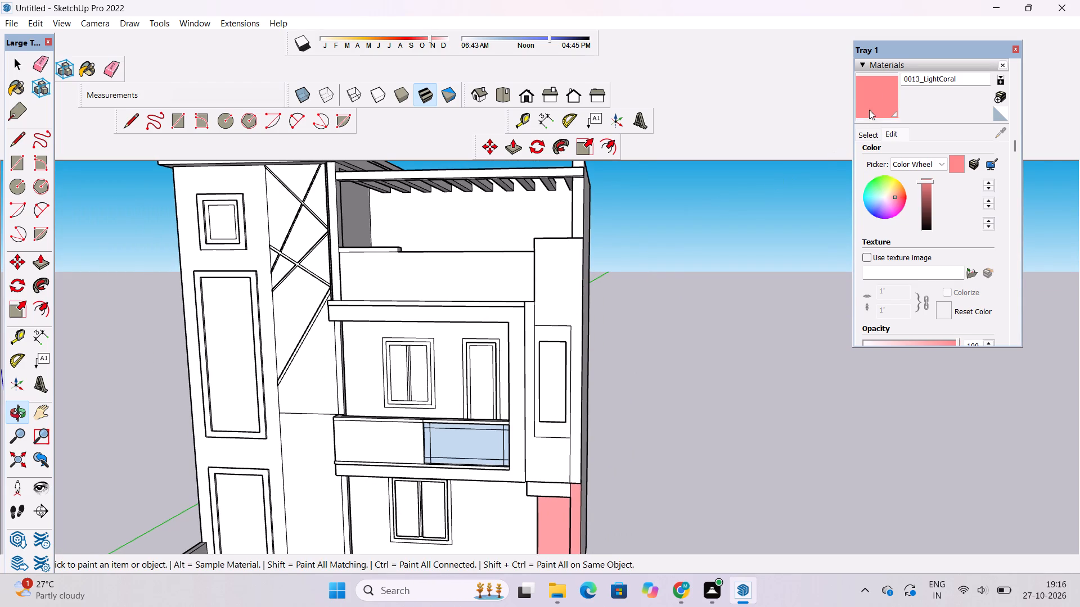
scroll(561, 337, up, 2)
click(557, 294)
scroll(610, 357, down, 4)
scroll(618, 362, up, 4)
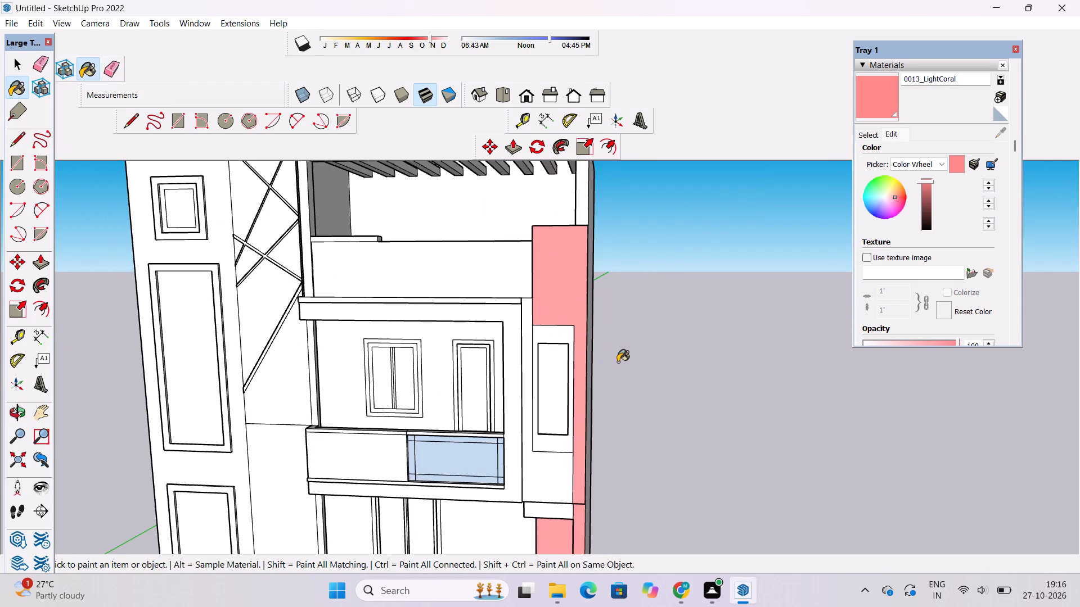
Paint the top and the narrow outer side face of the upper corner column with 0013_LightCoral.
key(o)
drag(623, 359, 511, 487)
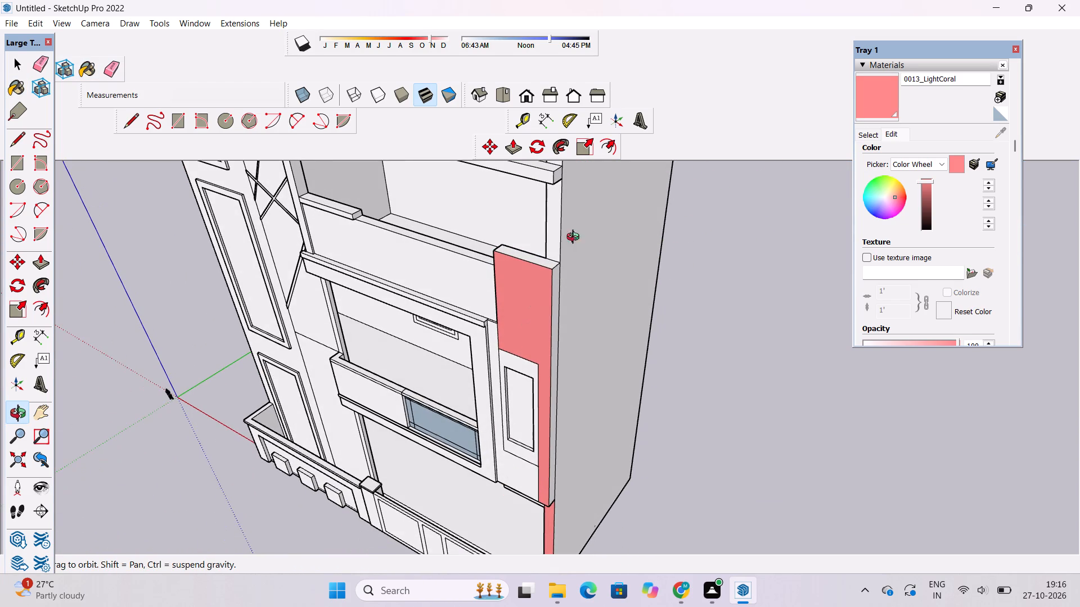
click(868, 100)
scroll(583, 238, up, 8)
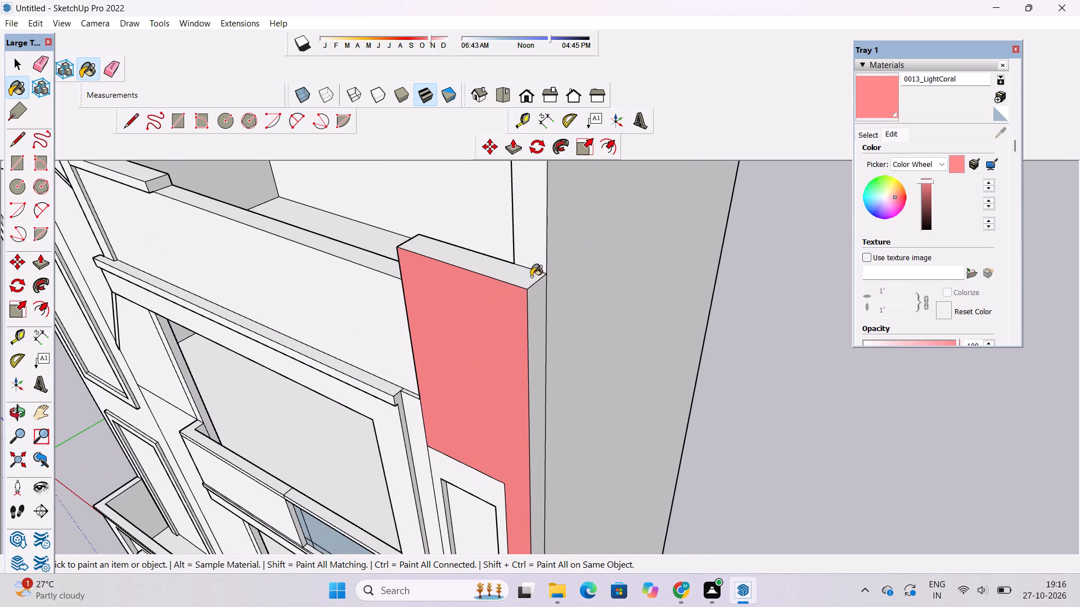
click(530, 277)
click(535, 298)
scroll(533, 290, down, 11)
Examine the painted corner column from the side, from below and from the front.
key(o)
drag(526, 382, 561, 193)
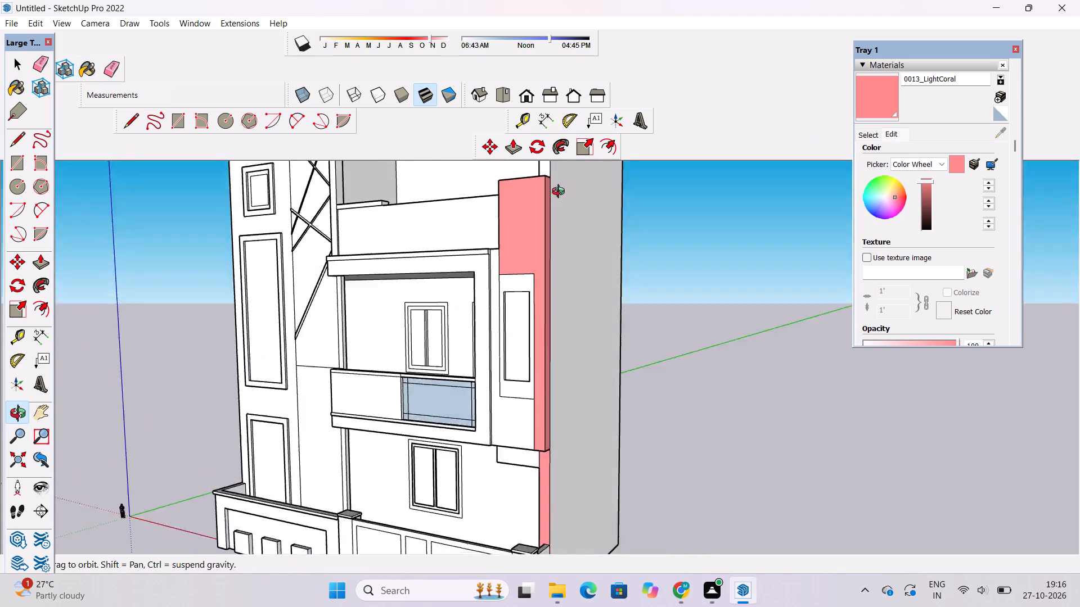
drag(561, 193, 600, 61)
drag(523, 422, 584, 434)
drag(568, 402, 567, 400)
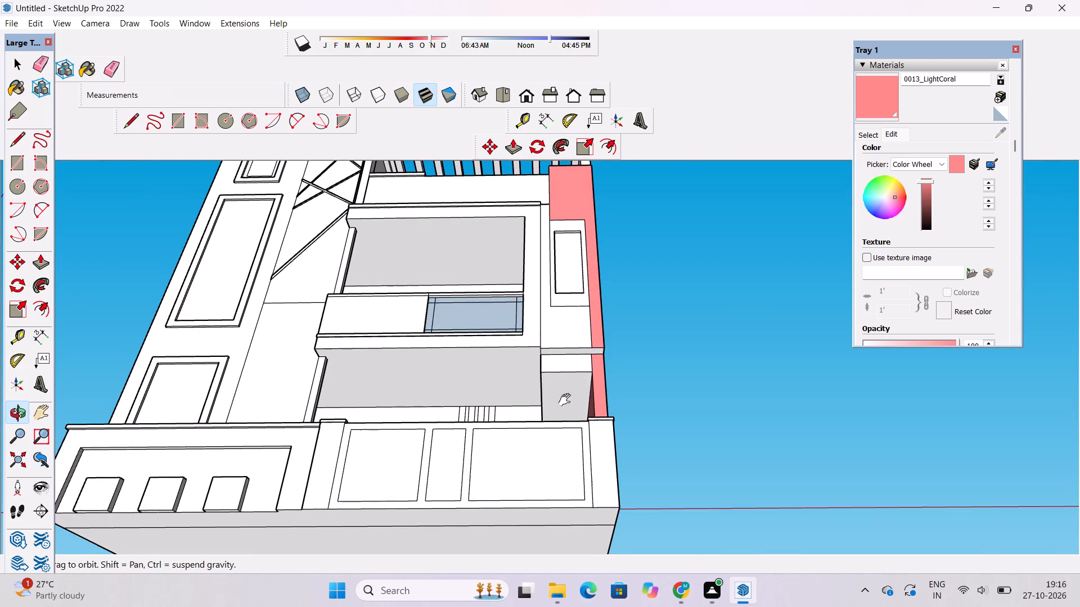
drag(567, 400, 552, 418)
scroll(559, 355, down, 3)
shift+drag(570, 378, 521, 378)
drag(519, 378, 538, 428)
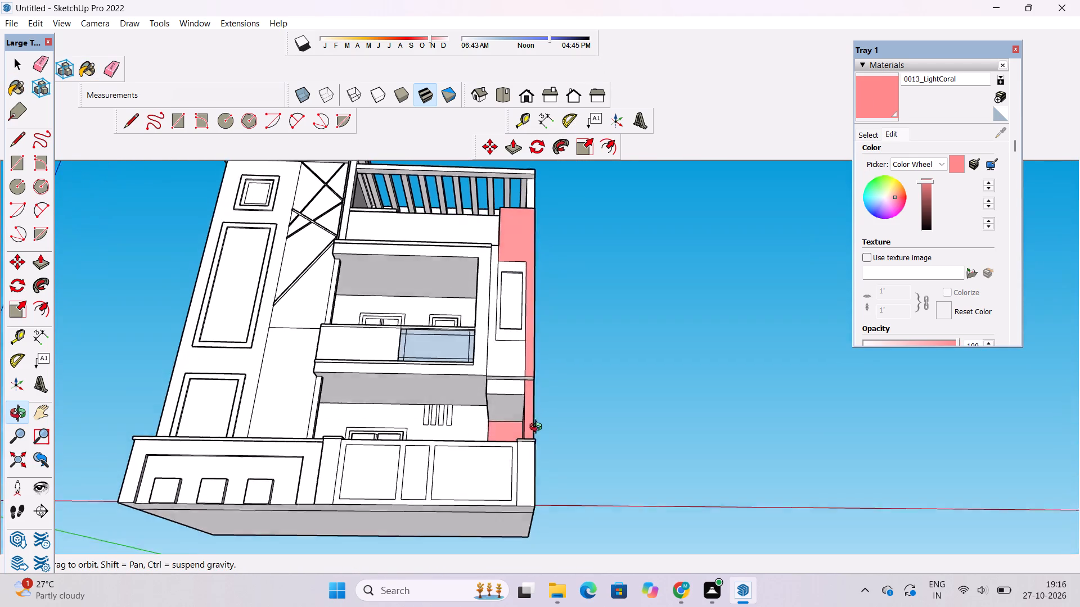
drag(538, 428, 553, 466)
scroll(503, 321, down, 4)
drag(507, 340, 536, 460)
scroll(508, 358, up, 3)
shift+drag(508, 352, 476, 363)
drag(476, 364, 466, 364)
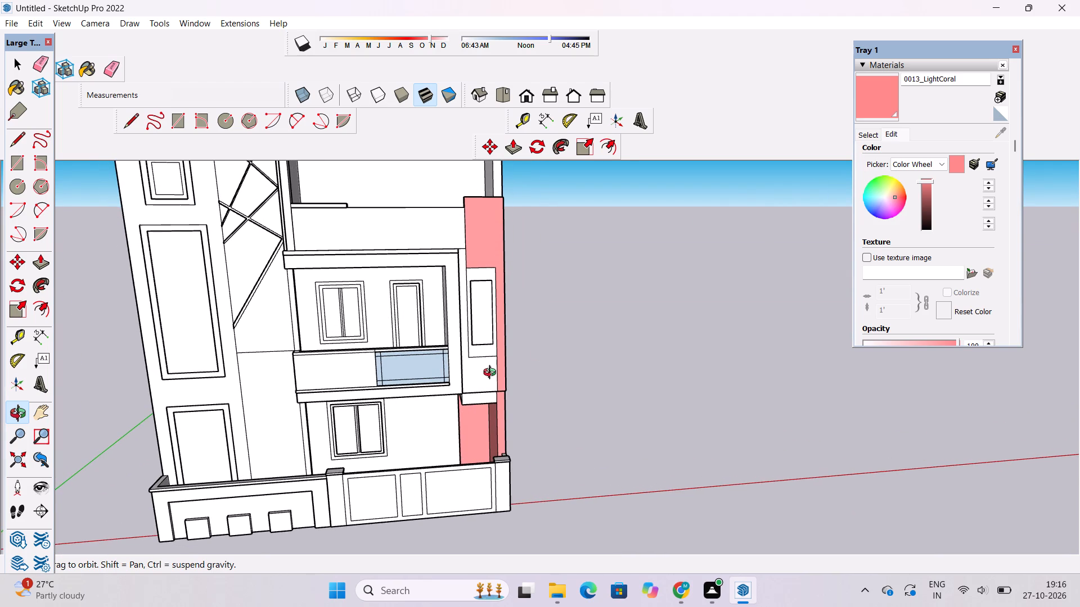
drag(492, 374, 464, 384)
Paint the front face around the framed panel on the corner column with 0137_Black from Colors-Named.
click(869, 134)
scroll(919, 219, down, 2)
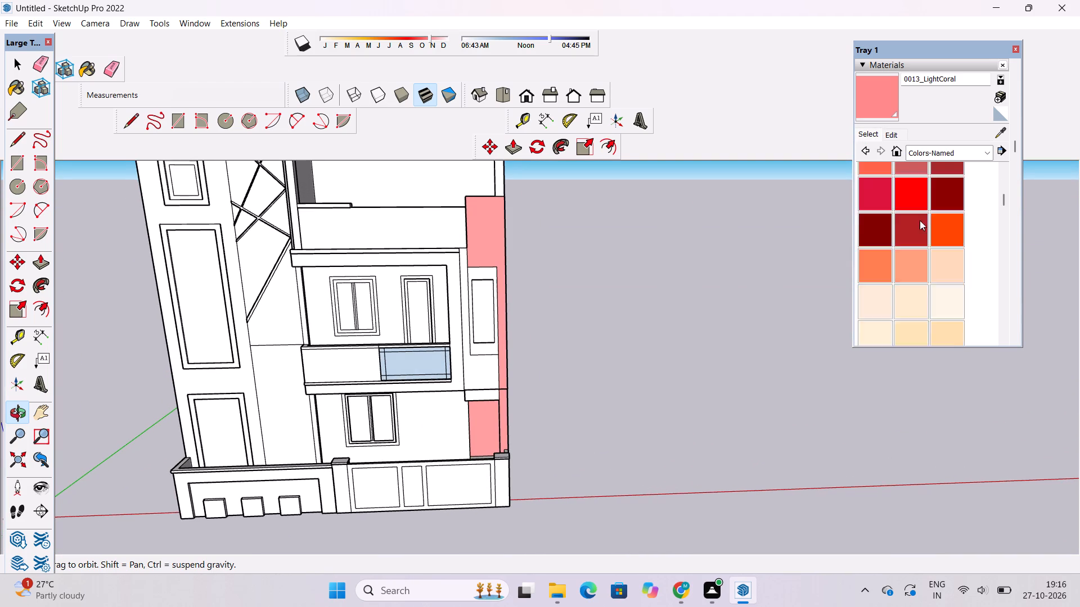
scroll(920, 220, down, 19)
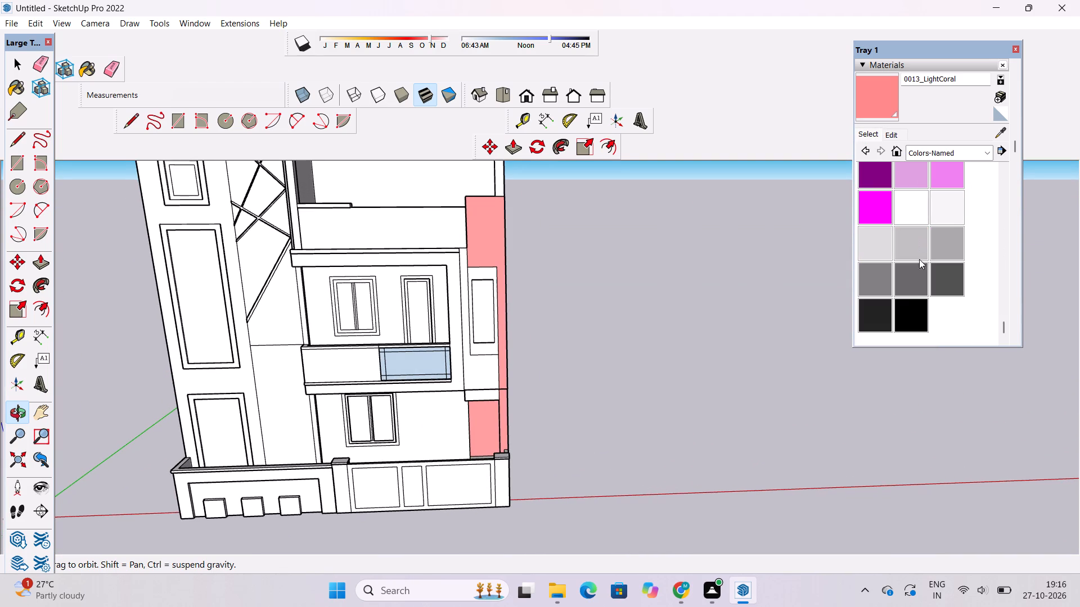
click(910, 313)
scroll(448, 297, up, 8)
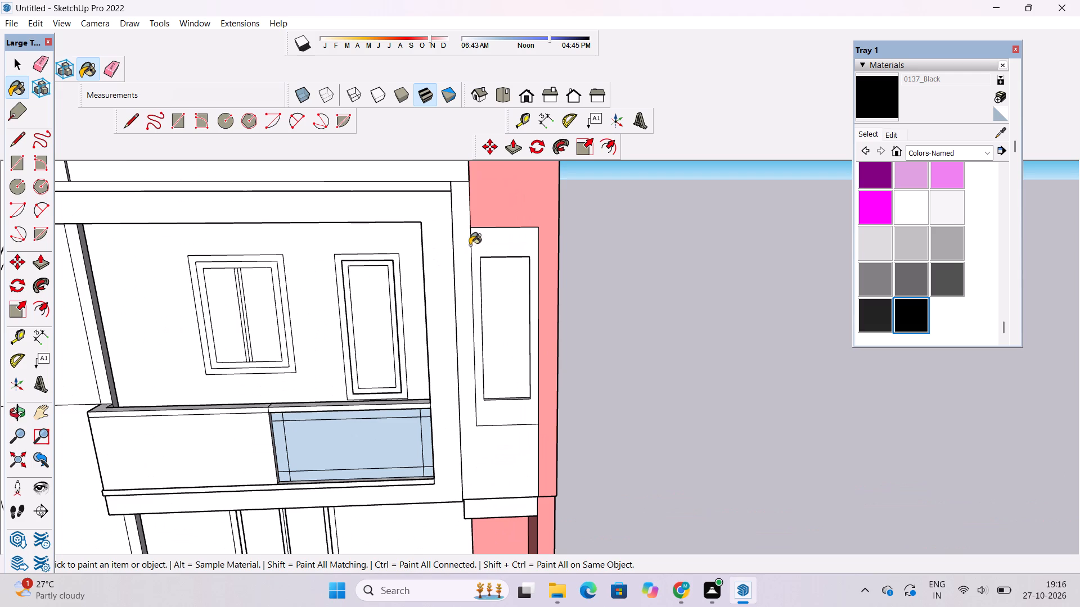
click(464, 238)
Paint the underside edge of the upper corner column and the recess ceiling with its adjoining upper faces 0137_Black.
scroll(466, 277, down, 4)
scroll(483, 454, up, 5)
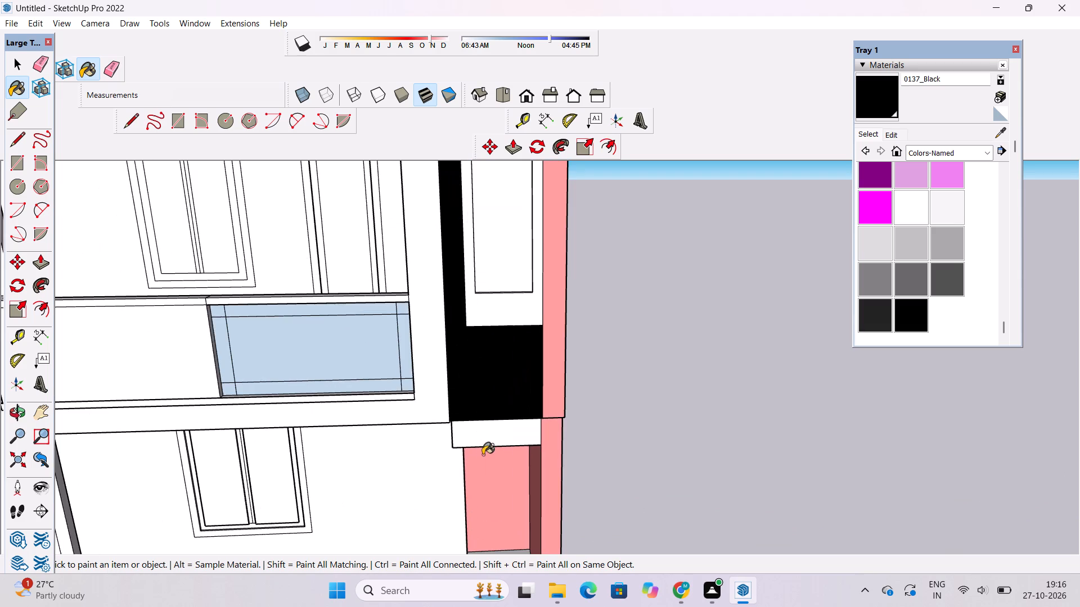
key(o)
drag(516, 474, 574, 270)
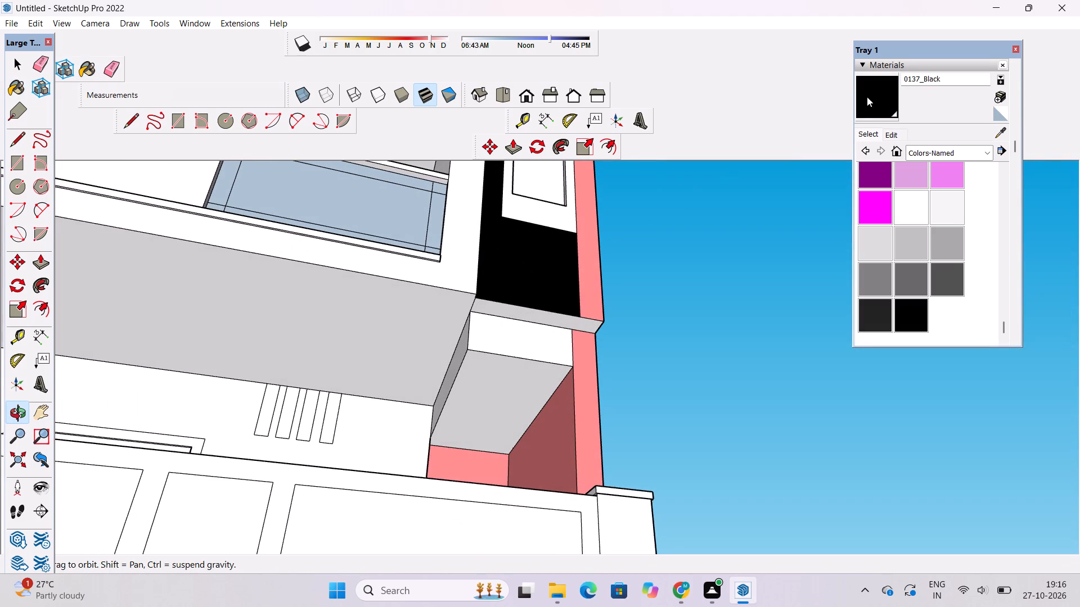
click(868, 97)
scroll(495, 365, up, 4)
click(485, 335)
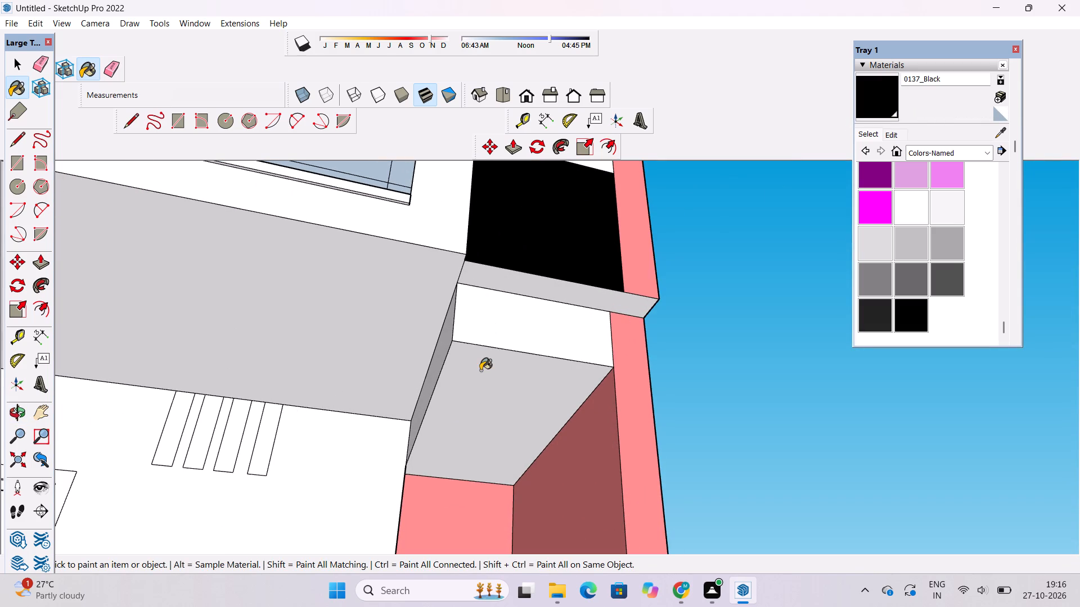
click(480, 372)
click(442, 345)
click(497, 287)
scroll(449, 303, down, 3)
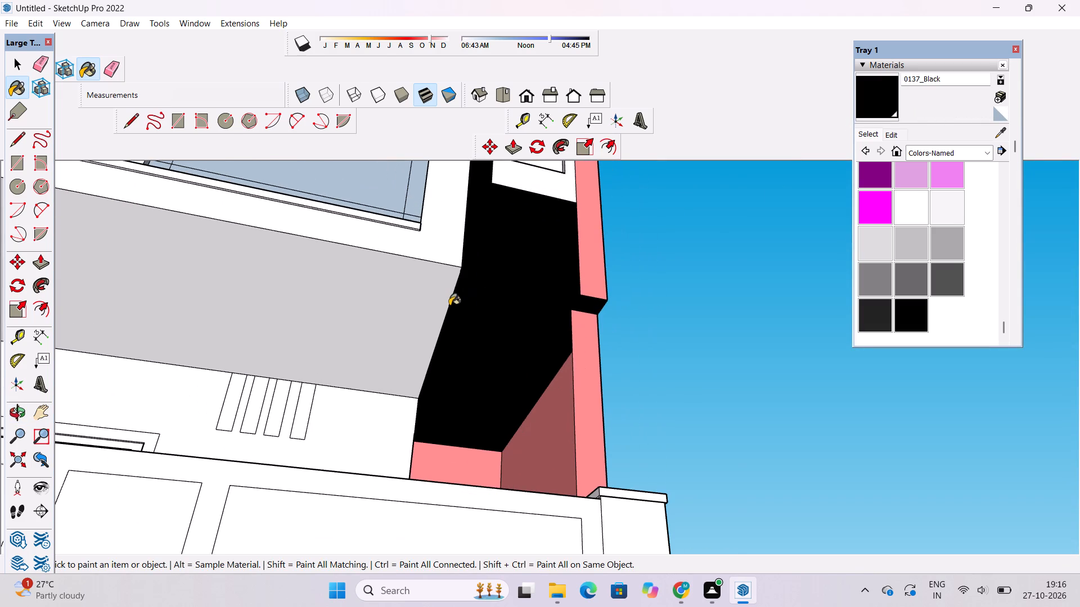
Paint the front of the terrace parapet wall above the balcony canopy with 0137_Black.
key(o)
drag(581, 353, 520, 484)
scroll(494, 416, down, 9)
drag(522, 377, 519, 419)
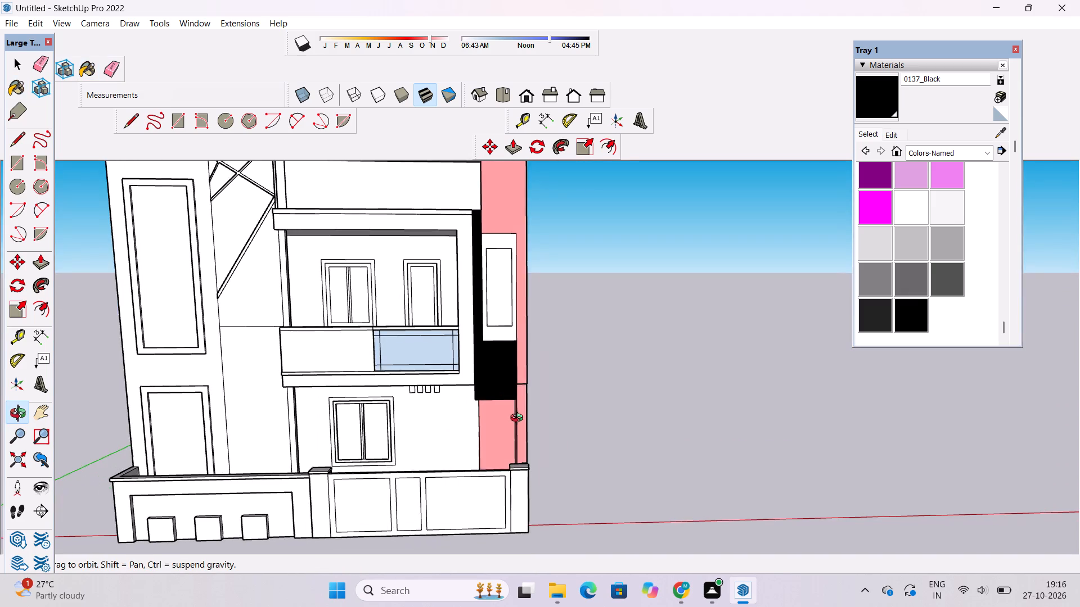
drag(519, 419, 519, 422)
shift+drag(476, 397, 530, 420)
drag(530, 420, 540, 447)
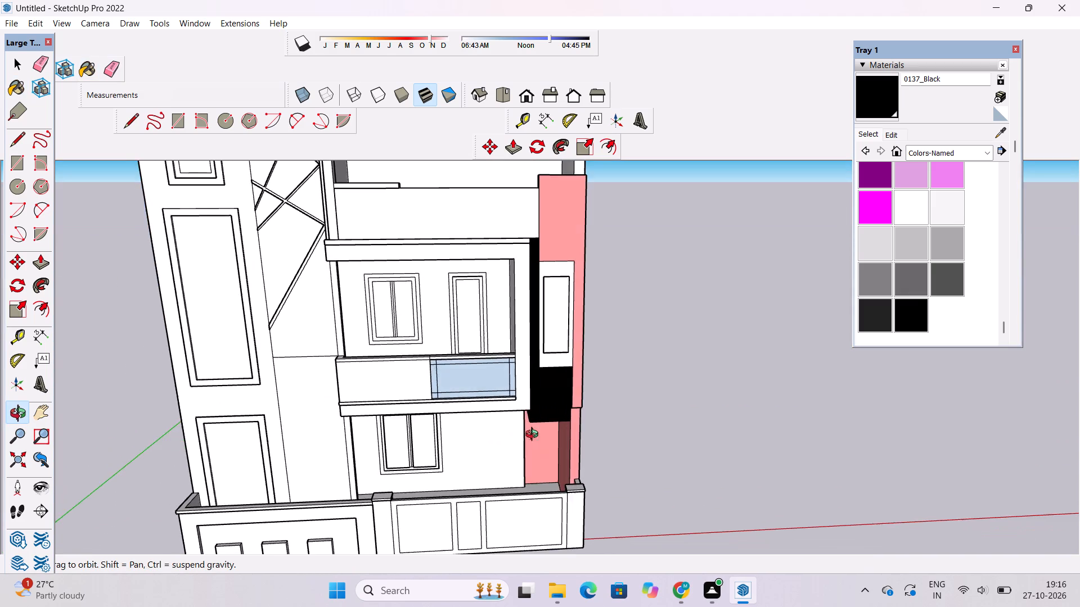
scroll(496, 308, up, 2)
shift+drag(497, 312, 524, 402)
drag(524, 404, 498, 384)
shift+drag(495, 364, 514, 407)
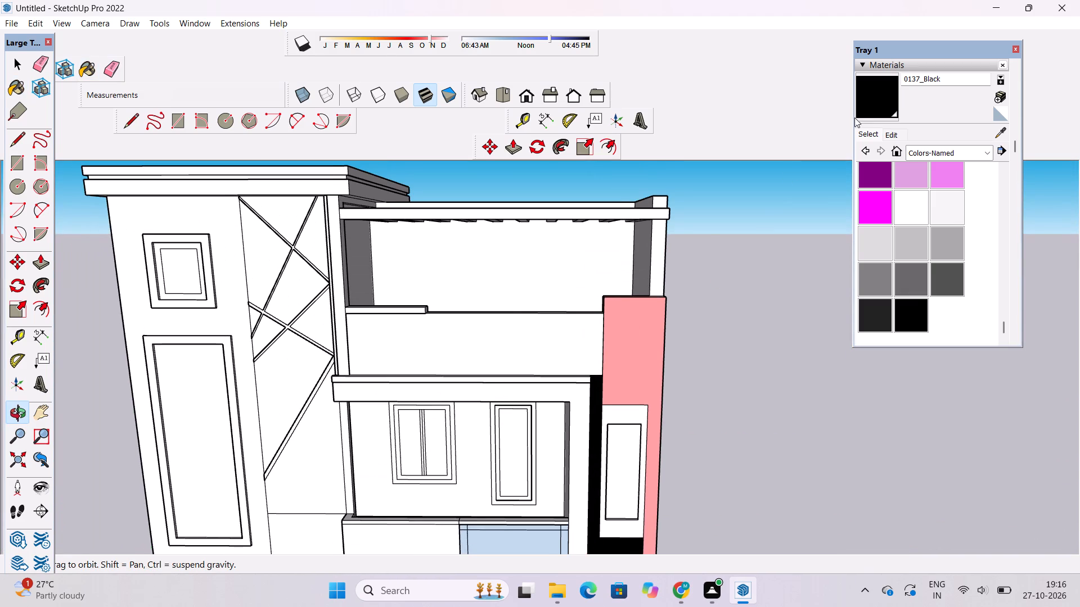
click(872, 92)
click(516, 349)
Paint the terrace parapet's inner side and top face with 0137_Black.
scroll(506, 352, up, 3)
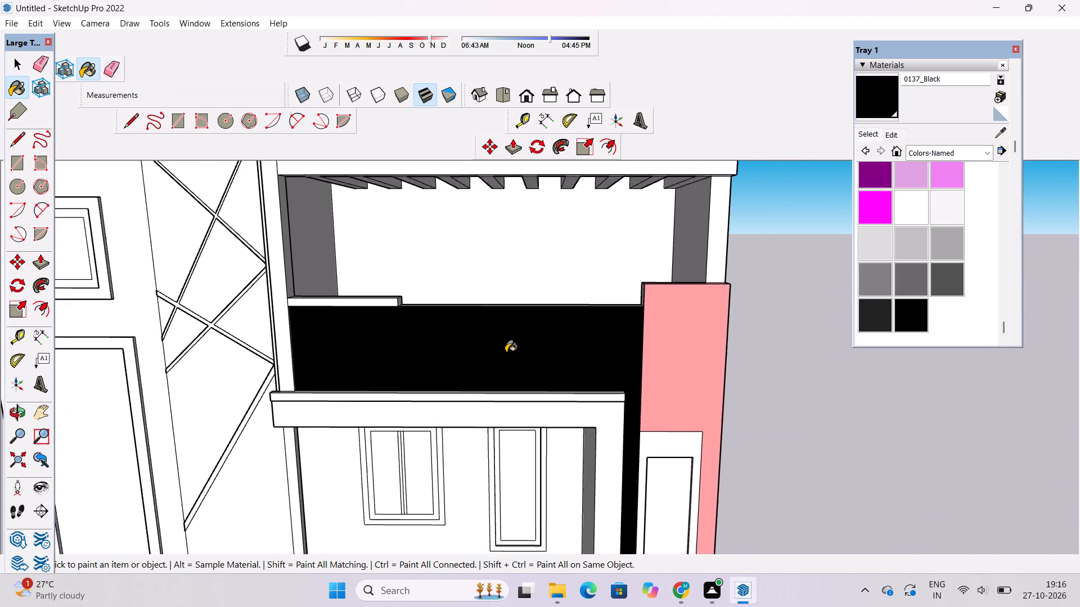
scroll(506, 352, up, 1)
key(o)
drag(544, 310, 269, 465)
scroll(433, 394, up, 3)
drag(461, 387, 479, 444)
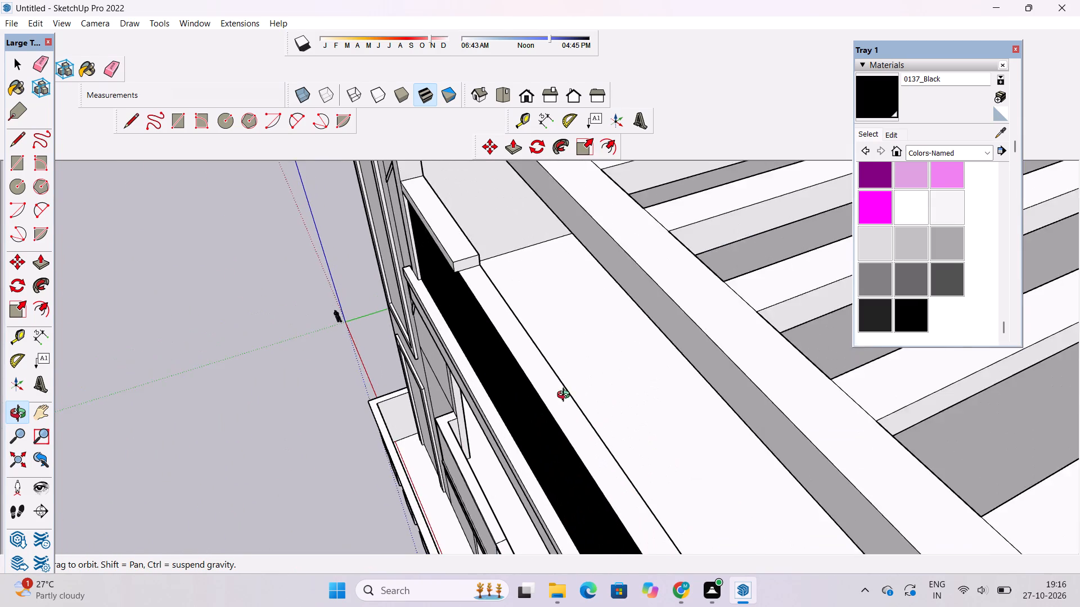
scroll(566, 396, up, 8)
drag(651, 391, 570, 376)
click(879, 98)
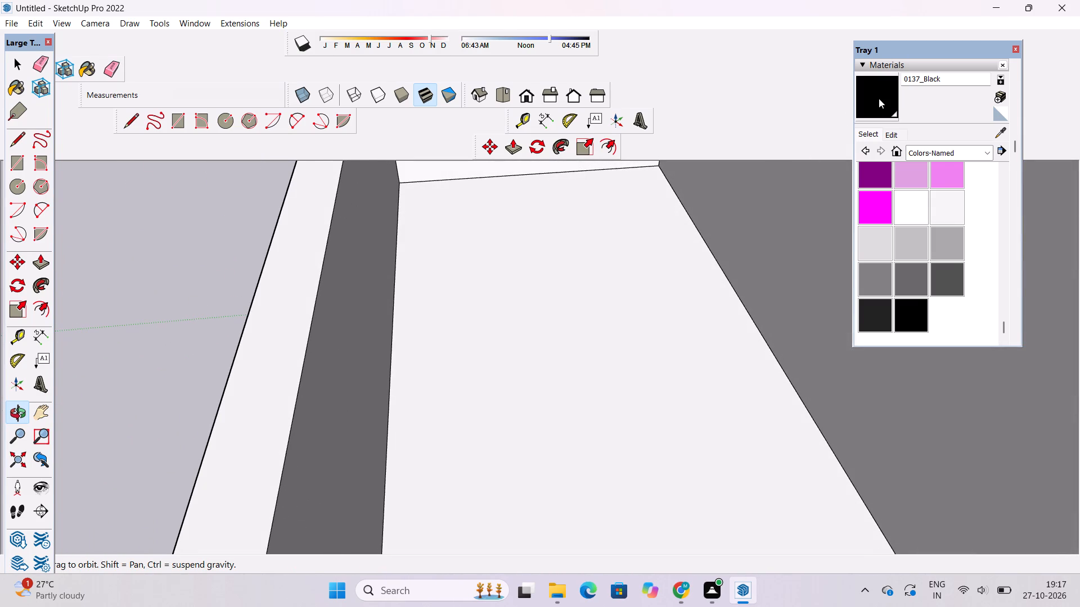
click(346, 357)
click(295, 345)
Examine the black and coral surfaces on the house's front facade from several angles.
key(o)
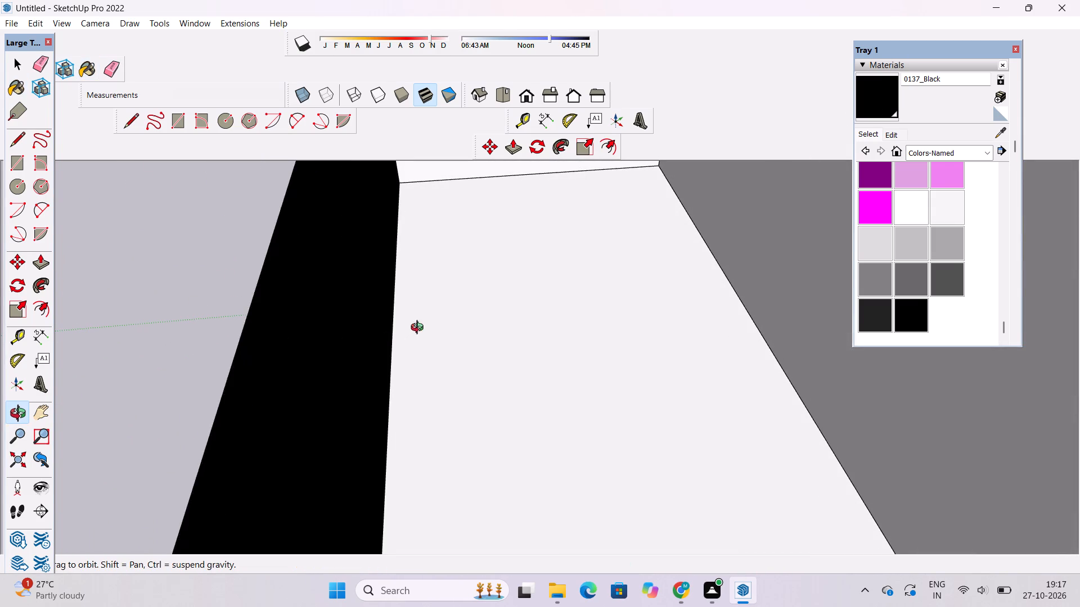
scroll(420, 329, down, 6)
click(525, 97)
scroll(507, 243, down, 2)
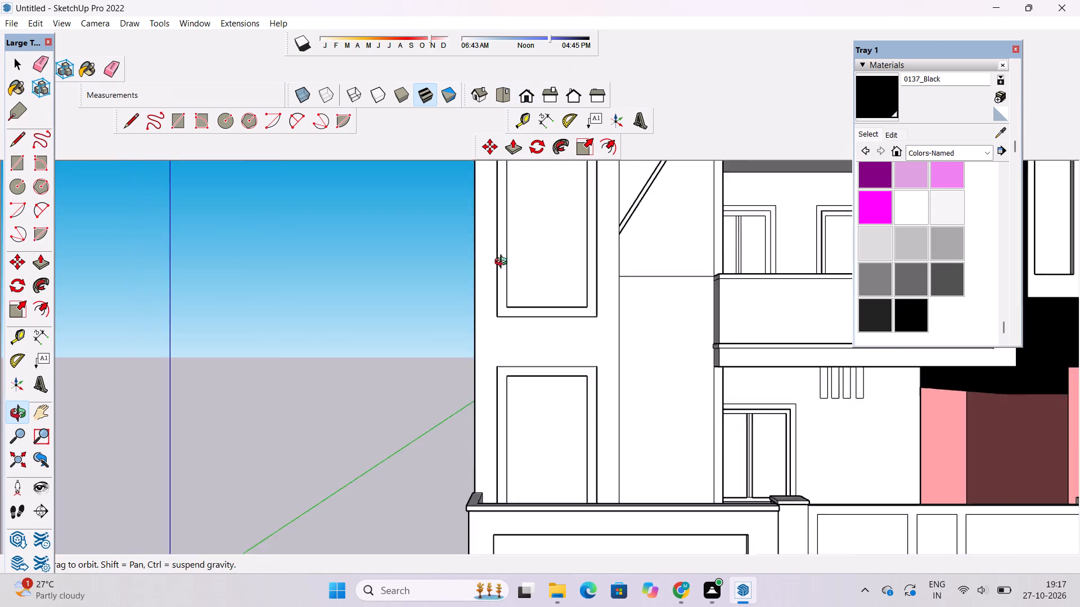
scroll(503, 263, down, 9)
drag(544, 318, 466, 314)
drag(460, 312, 481, 333)
scroll(482, 333, up, 2)
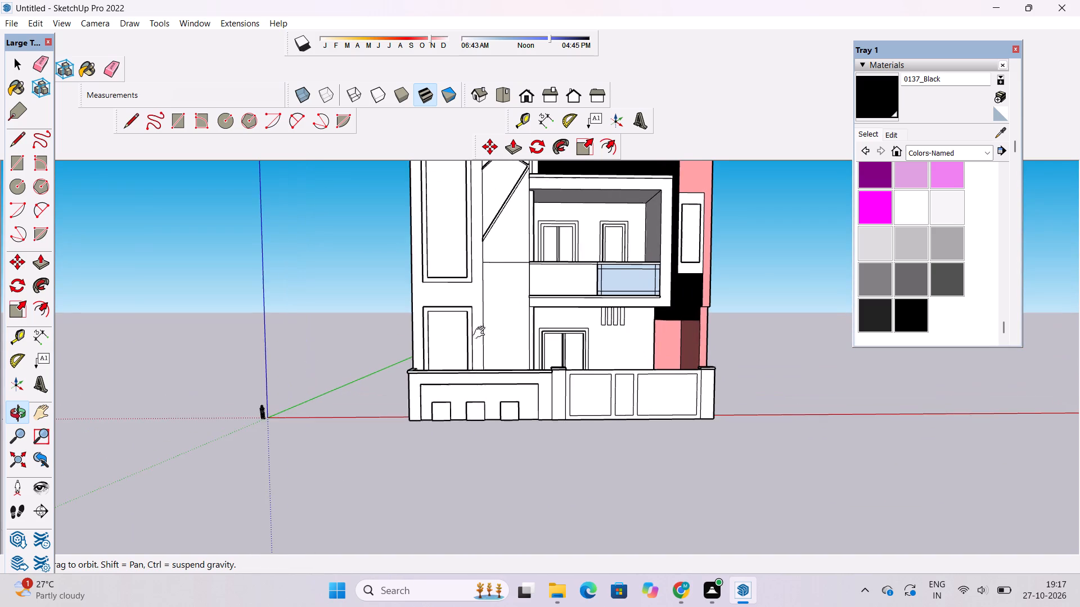
shift+drag(480, 334, 465, 341)
scroll(464, 336, down, 3)
drag(492, 363, 520, 418)
scroll(540, 367, up, 2)
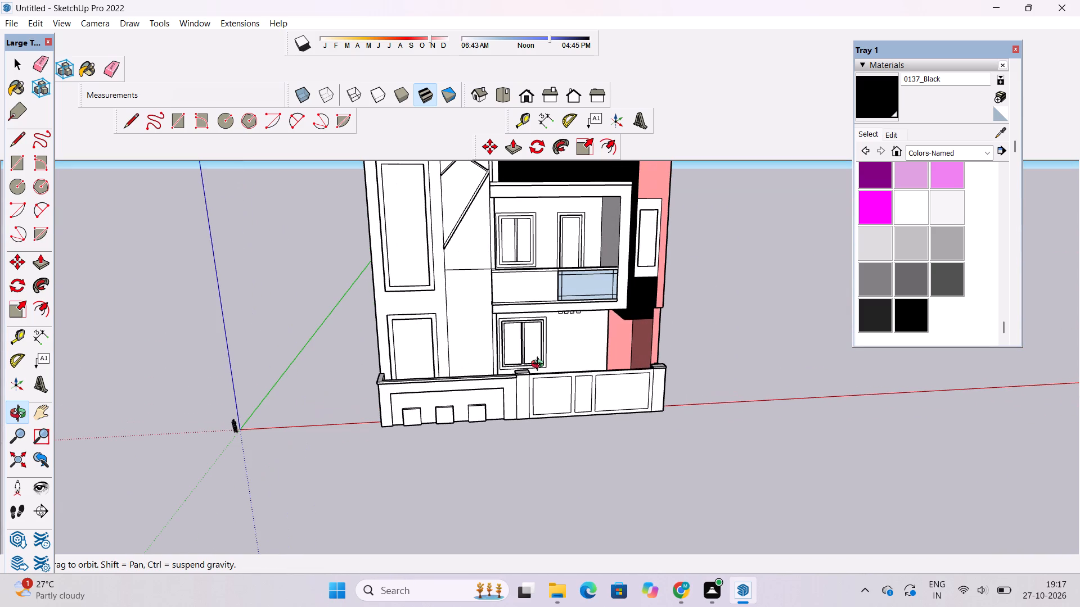
drag(549, 356, 536, 359)
drag(533, 364, 484, 334)
shift+drag(488, 322, 486, 343)
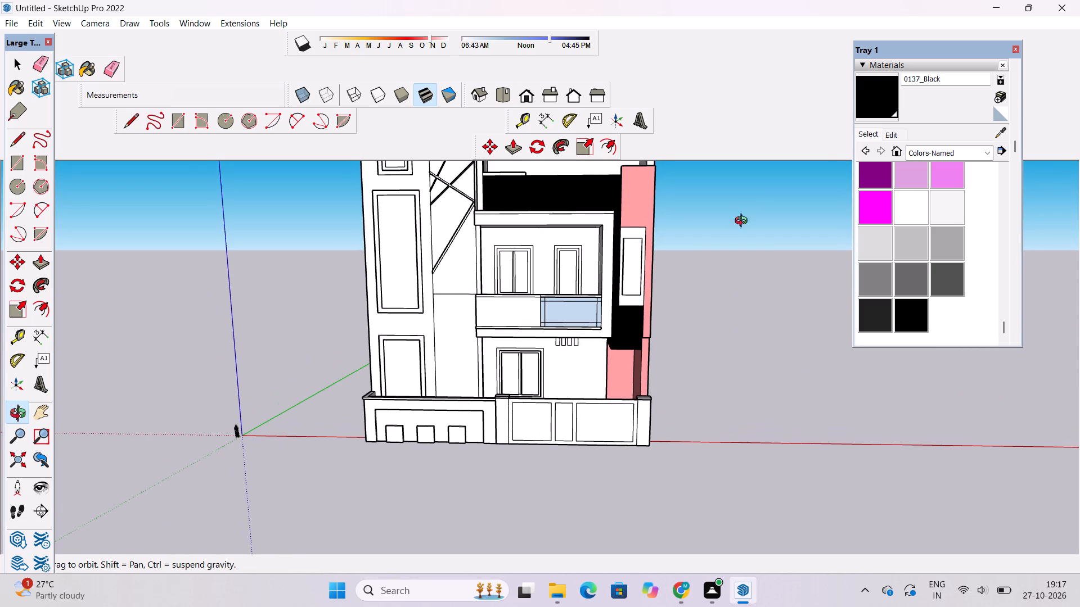
Raise the brightness of the 0137_Black material slightly to a dark charcoal.
click(886, 136)
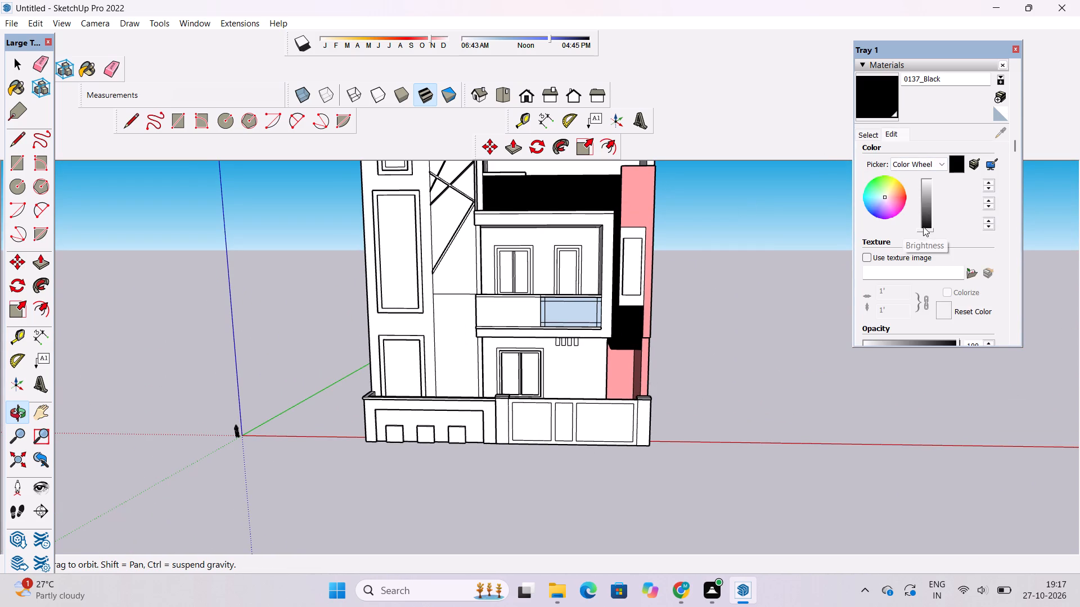
click(924, 223)
click(924, 221)
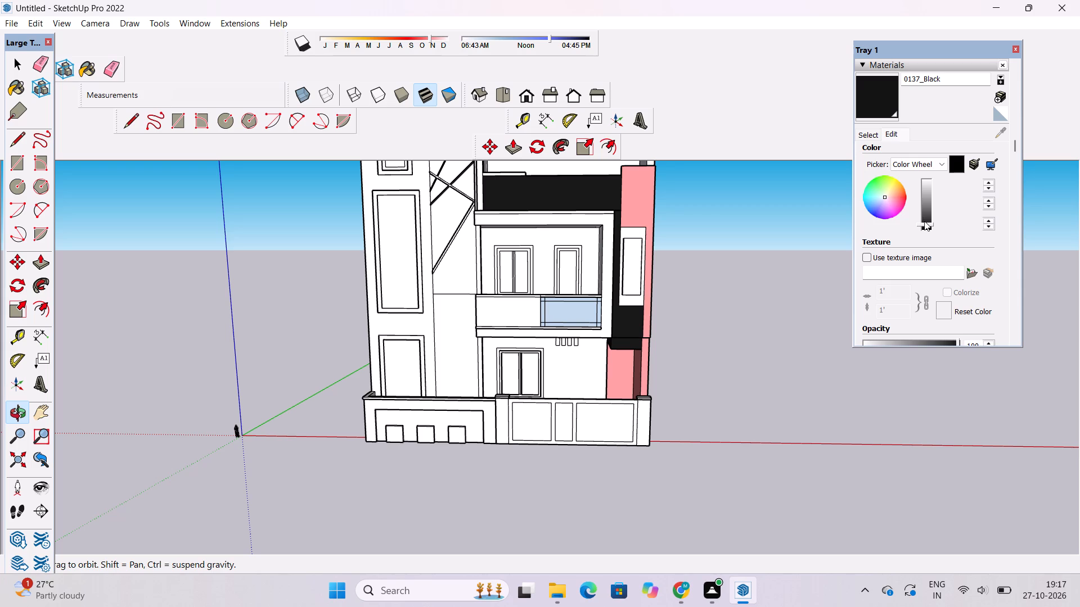
Examine the whole facade with the adjusted charcoal colour from the front and slightly above.
shift+drag(616, 241, 512, 287)
shift+drag(509, 301, 523, 333)
scroll(466, 302, up, 4)
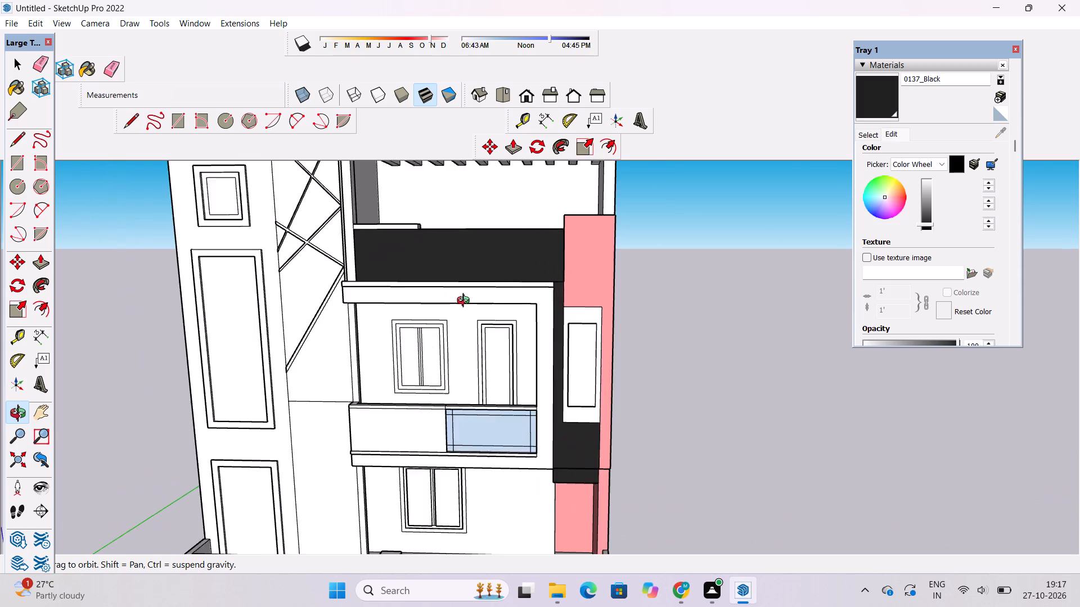
drag(471, 311, 524, 334)
shift+drag(505, 337, 512, 346)
drag(513, 349, 479, 324)
scroll(474, 317, down, 1)
shift+drag(499, 339, 466, 340)
shift+drag(498, 355, 457, 324)
shift+scroll(457, 312, down, 3)
shift+drag(457, 312, 472, 330)
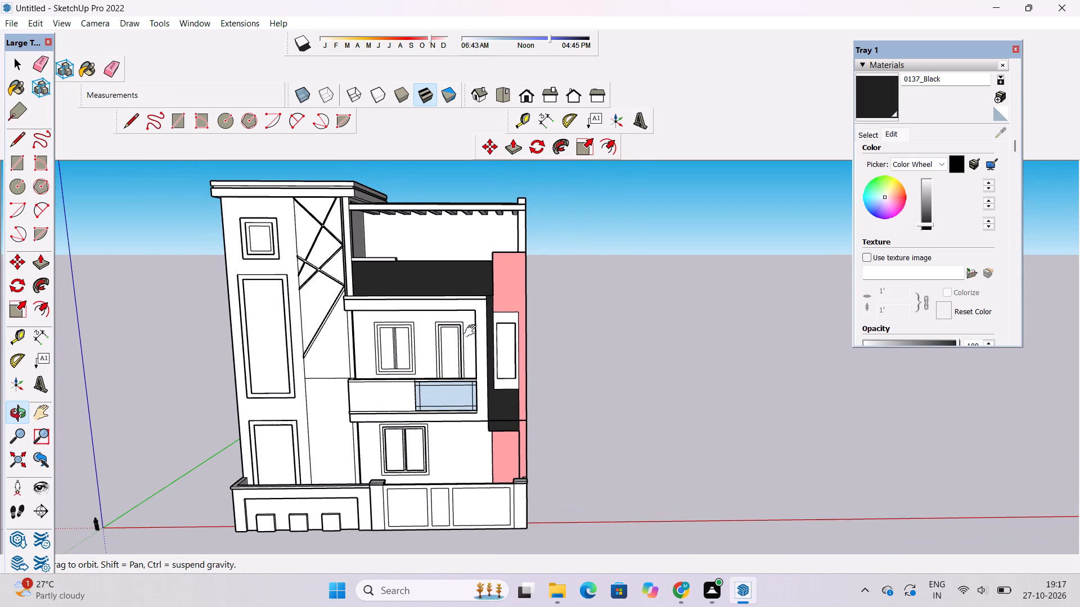
shift+click(463, 328)
key(space)
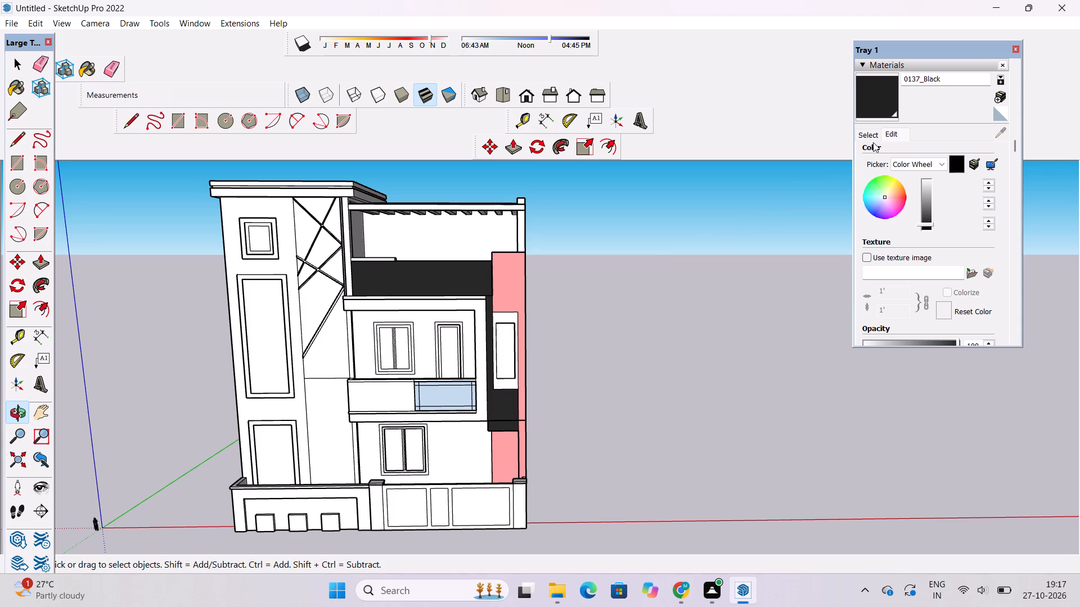
Paint the frame around the corner column's tall panel with Wood Veneer 01 from the Wood collection.
click(865, 138)
scroll(915, 257, up, 2)
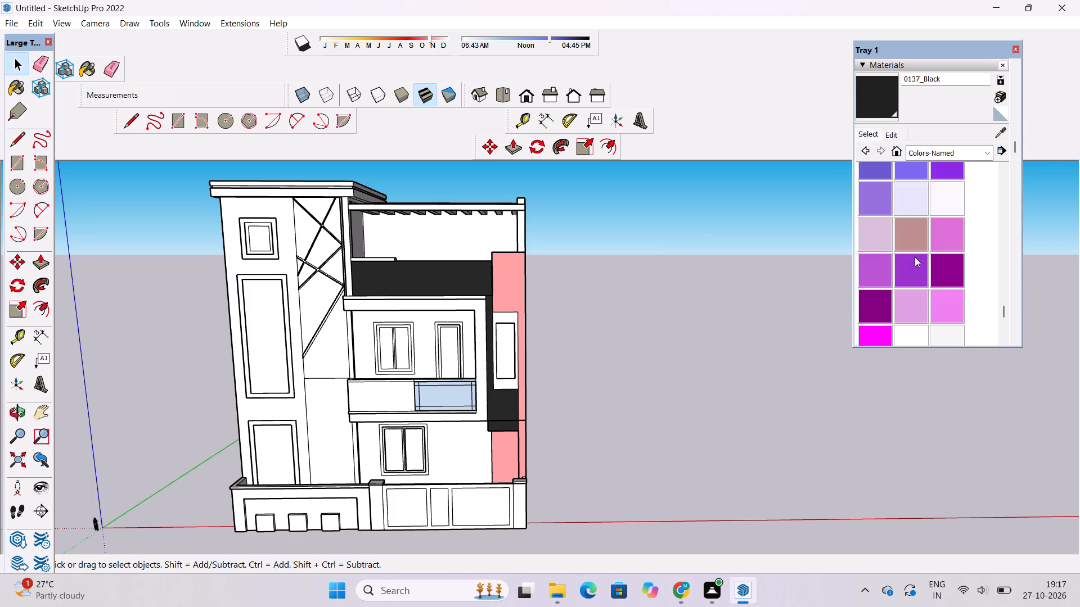
scroll(915, 257, up, 2)
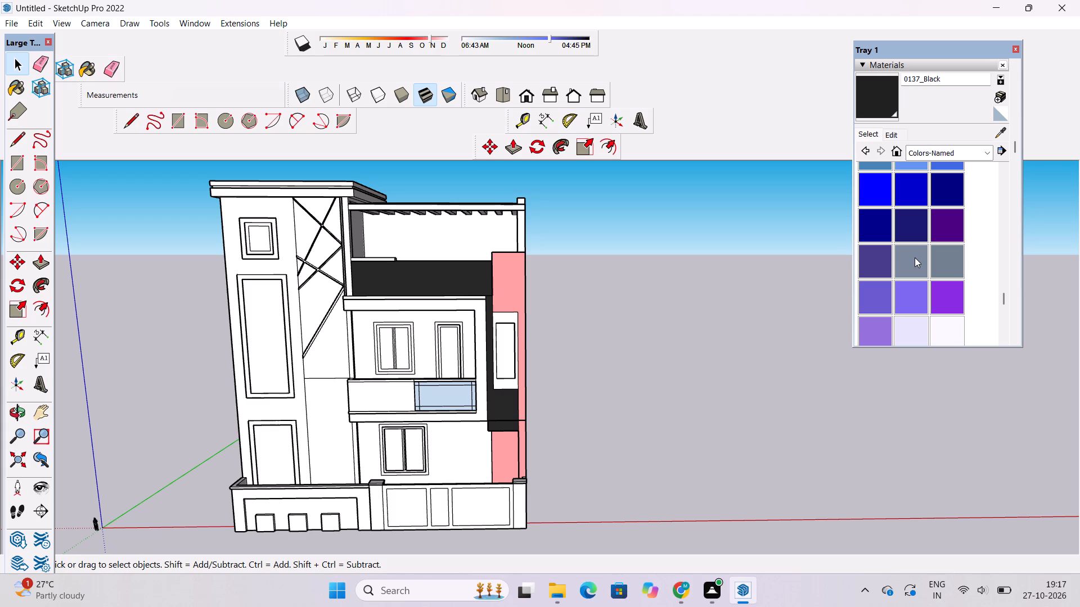
click(913, 153)
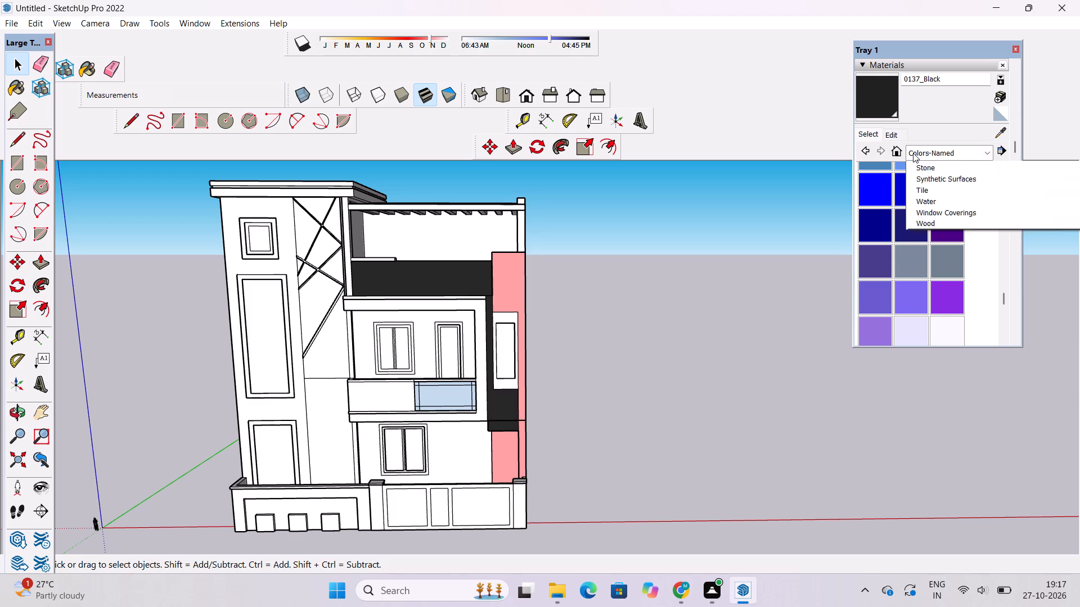
click(944, 332)
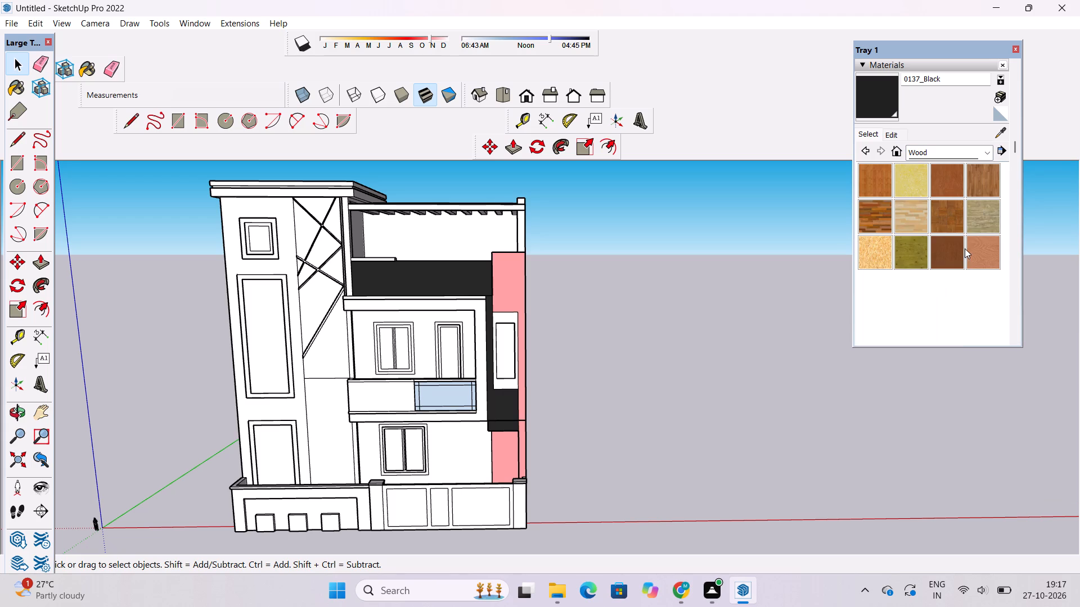
click(951, 250)
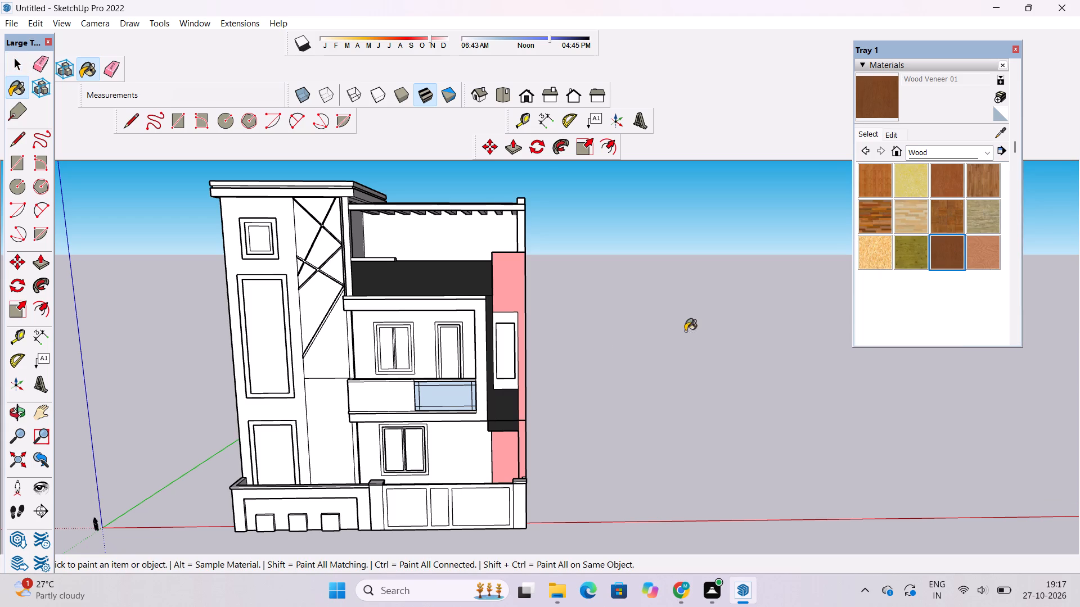
scroll(505, 375, up, 14)
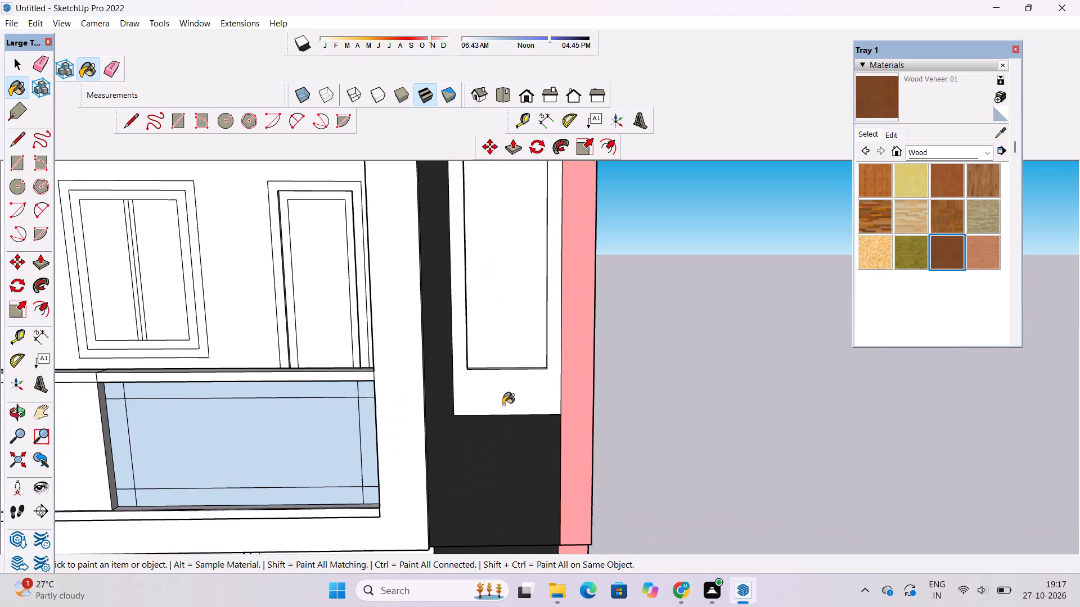
click(492, 398)
Paint the two side reveals and the bottom reveal inside the panel frame with Wood Veneer 01.
scroll(484, 336, up, 20)
scroll(484, 336, up, 3)
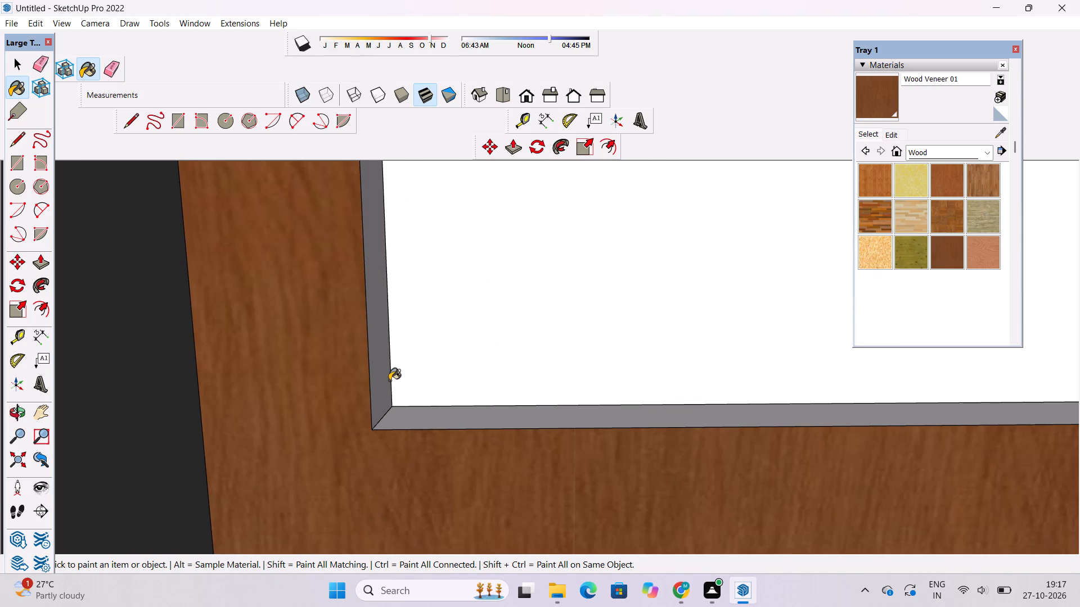
click(380, 380)
click(411, 419)
scroll(442, 455, down, 6)
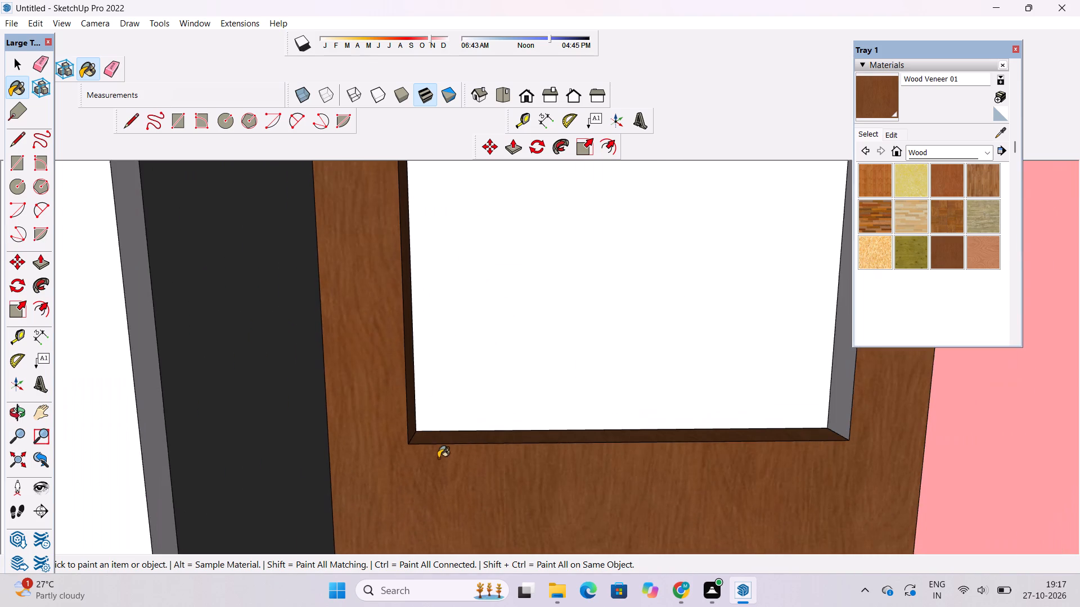
scroll(438, 458, down, 4)
click(777, 319)
scroll(601, 529, down, 5)
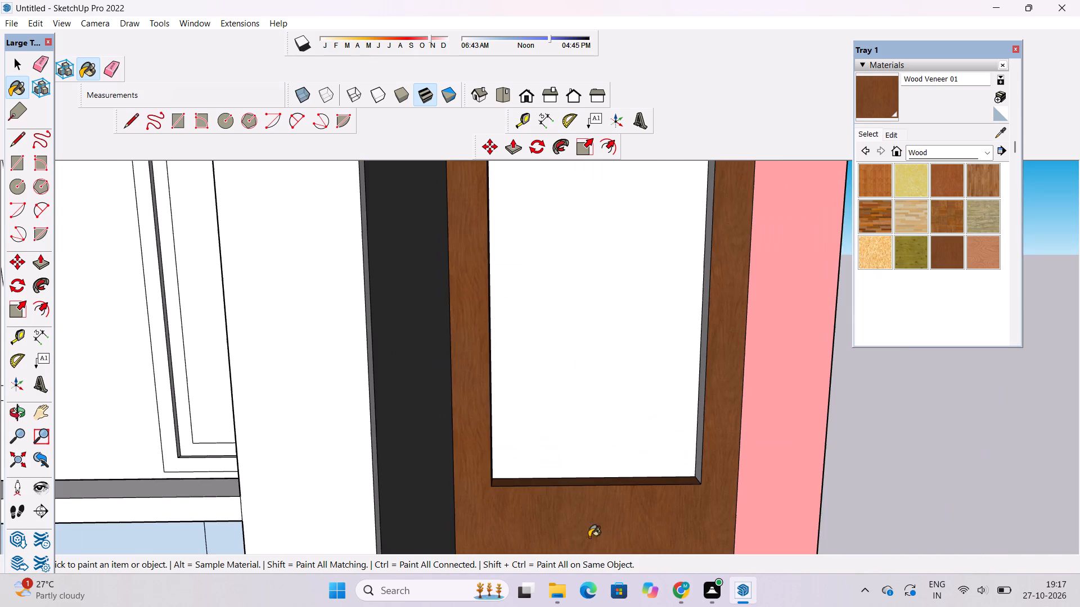
scroll(589, 537, down, 1)
scroll(694, 385, up, 10)
click(715, 349)
scroll(649, 494, down, 17)
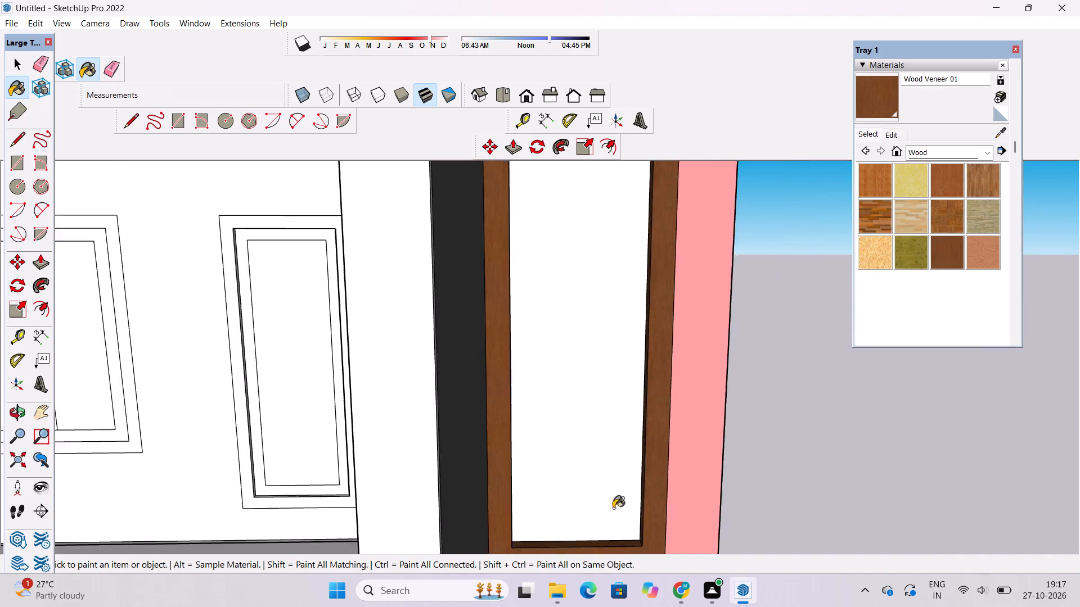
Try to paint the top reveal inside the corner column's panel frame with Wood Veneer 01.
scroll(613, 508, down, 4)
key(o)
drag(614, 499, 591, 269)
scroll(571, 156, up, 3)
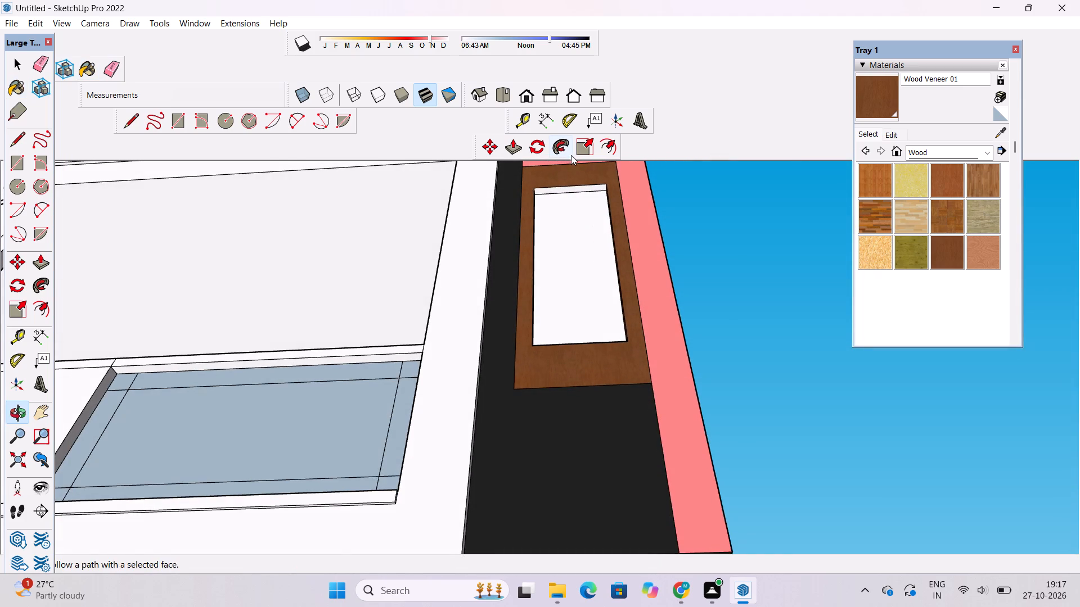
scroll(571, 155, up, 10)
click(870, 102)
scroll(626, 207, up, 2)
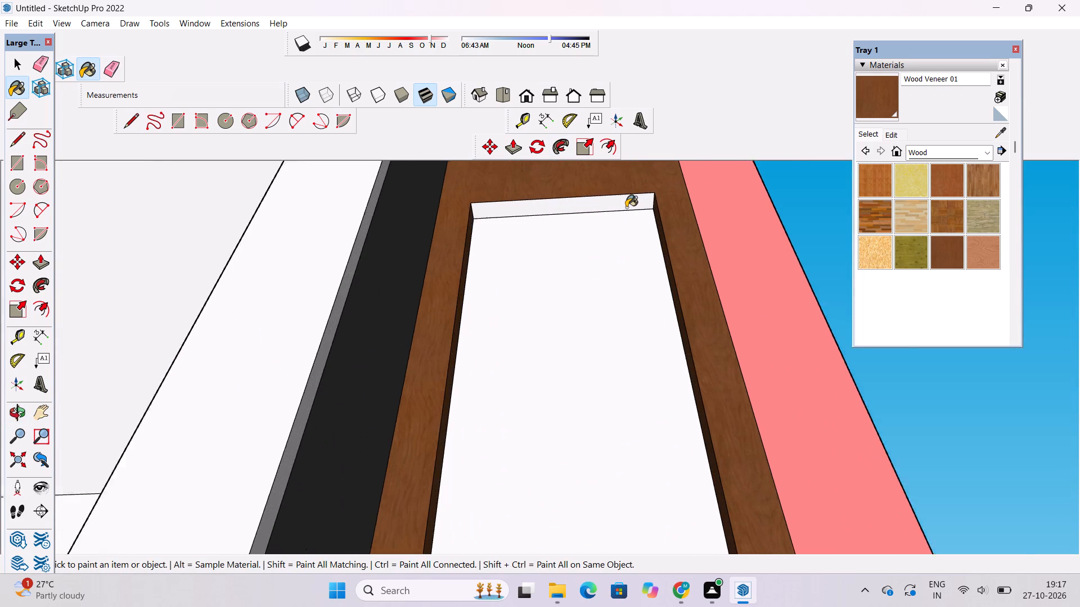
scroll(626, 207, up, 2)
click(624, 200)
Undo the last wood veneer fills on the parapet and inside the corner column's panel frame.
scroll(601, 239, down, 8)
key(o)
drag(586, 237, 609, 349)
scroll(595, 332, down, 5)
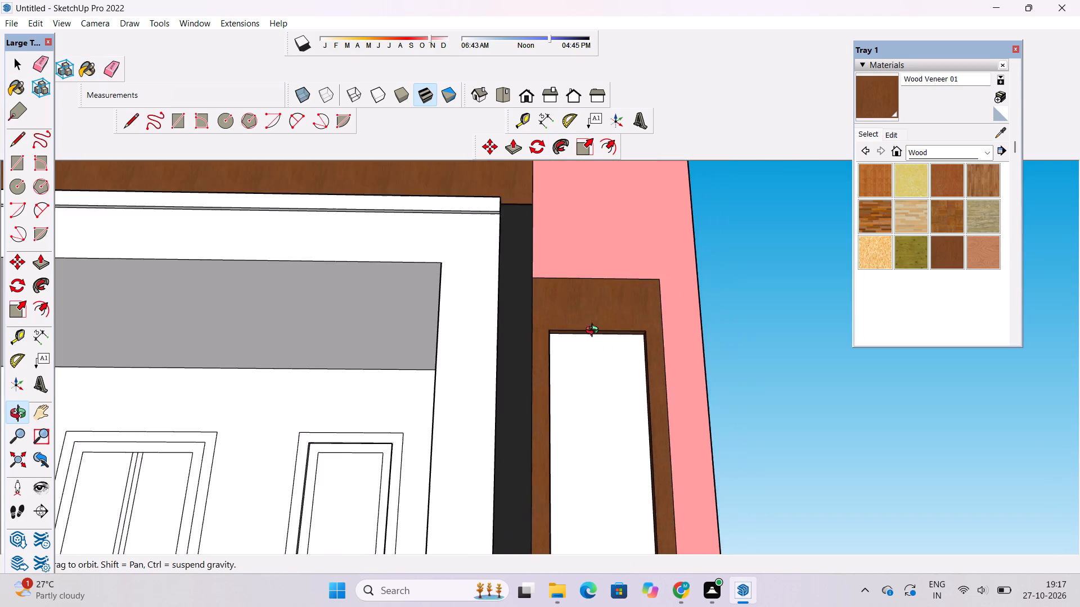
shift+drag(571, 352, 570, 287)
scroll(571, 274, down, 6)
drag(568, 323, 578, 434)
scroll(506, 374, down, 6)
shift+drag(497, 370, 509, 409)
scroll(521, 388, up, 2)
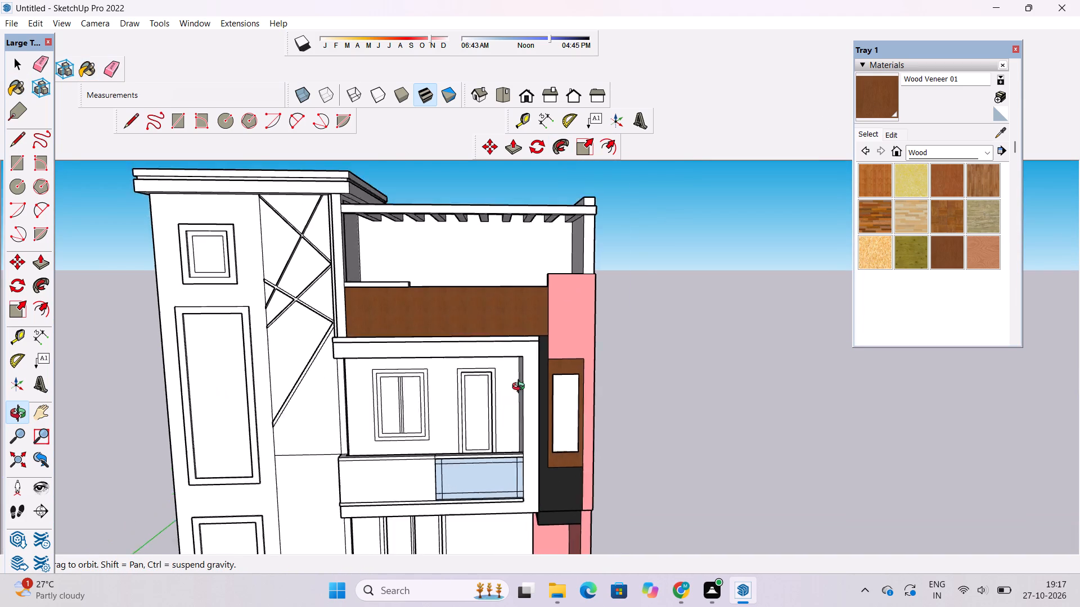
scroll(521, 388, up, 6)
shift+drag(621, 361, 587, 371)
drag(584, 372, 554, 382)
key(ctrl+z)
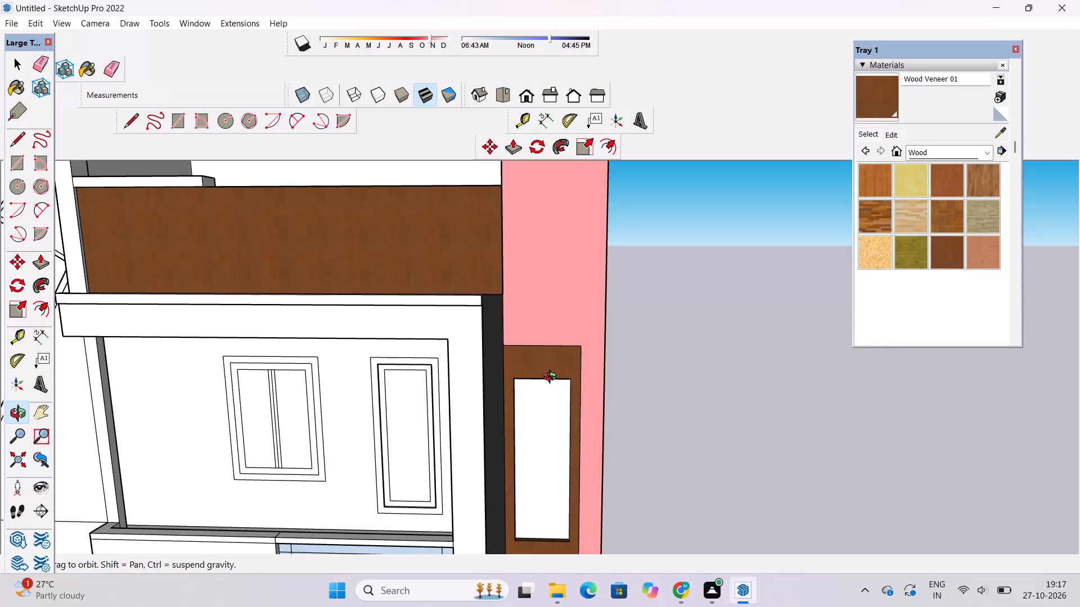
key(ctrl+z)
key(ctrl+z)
Examine the panel frame's reveals and the parapet from several angles to see which faces need painting.
drag(588, 424, 538, 360)
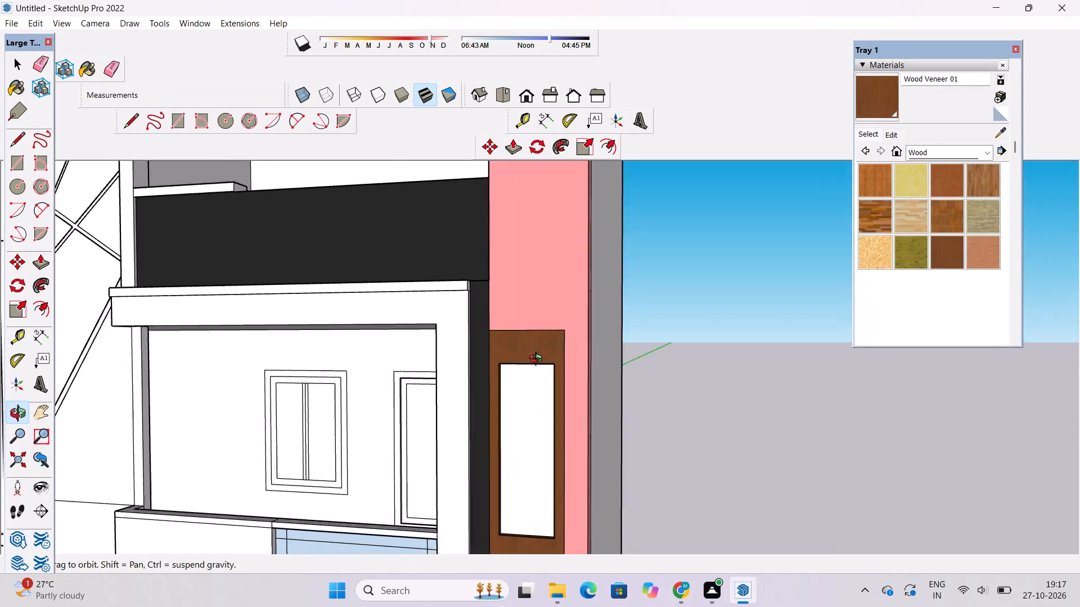
drag(538, 360, 561, 203)
scroll(559, 314, up, 9)
drag(534, 310, 569, 304)
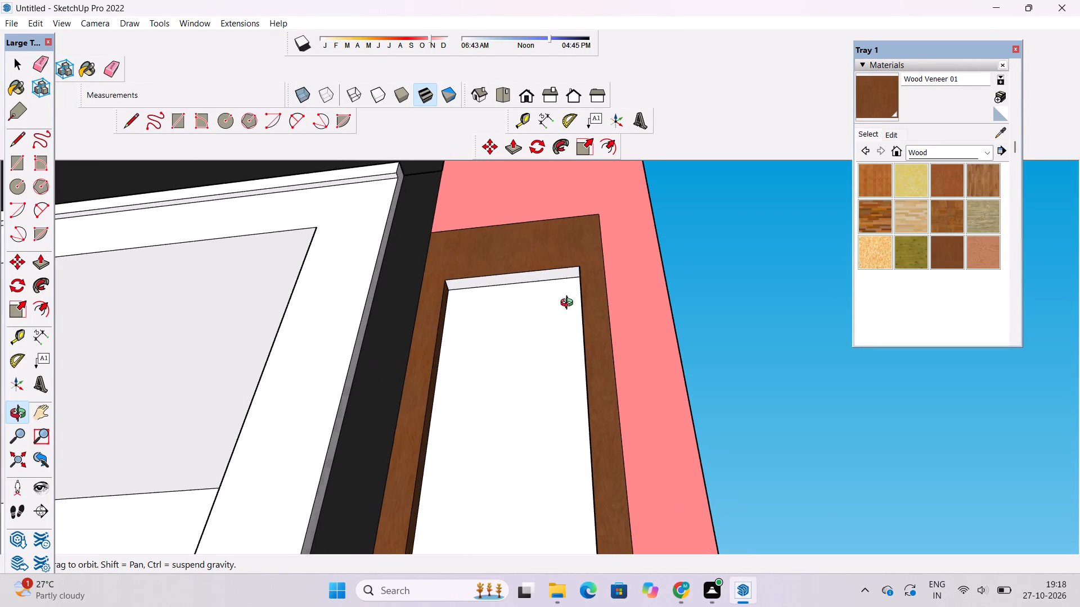
drag(569, 304, 672, 379)
scroll(527, 346, down, 13)
shift+drag(576, 458, 548, 383)
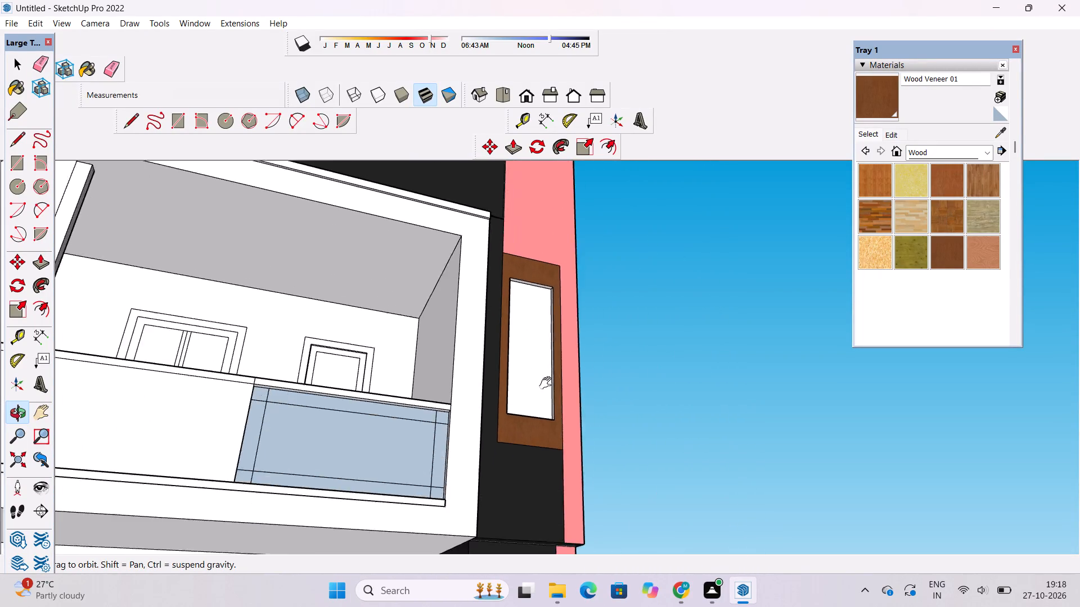
shift+drag(548, 383, 546, 379)
drag(546, 404, 531, 511)
scroll(520, 399, up, 4)
drag(521, 437, 521, 533)
shift+drag(528, 382, 606, 440)
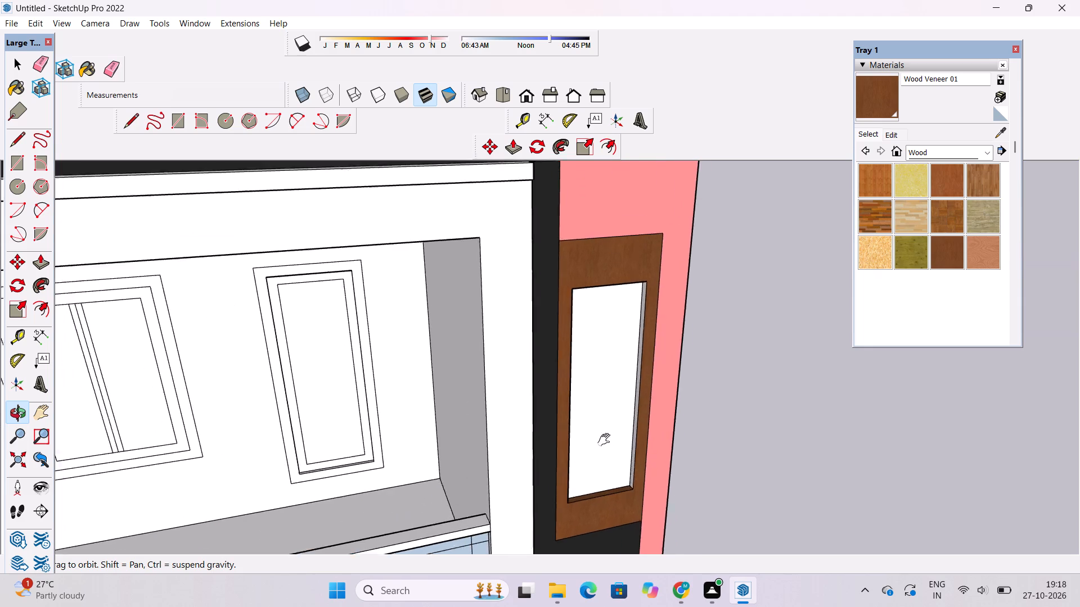
shift+drag(606, 440, 608, 442)
drag(608, 433, 605, 330)
scroll(607, 302, down, 5)
shift+drag(608, 317, 617, 383)
drag(619, 390, 620, 323)
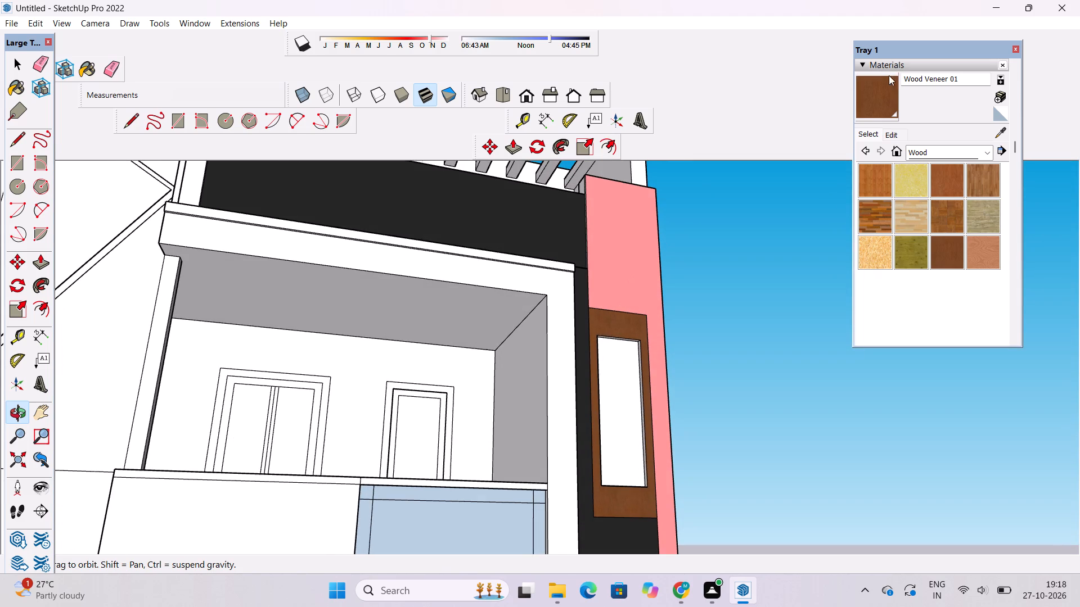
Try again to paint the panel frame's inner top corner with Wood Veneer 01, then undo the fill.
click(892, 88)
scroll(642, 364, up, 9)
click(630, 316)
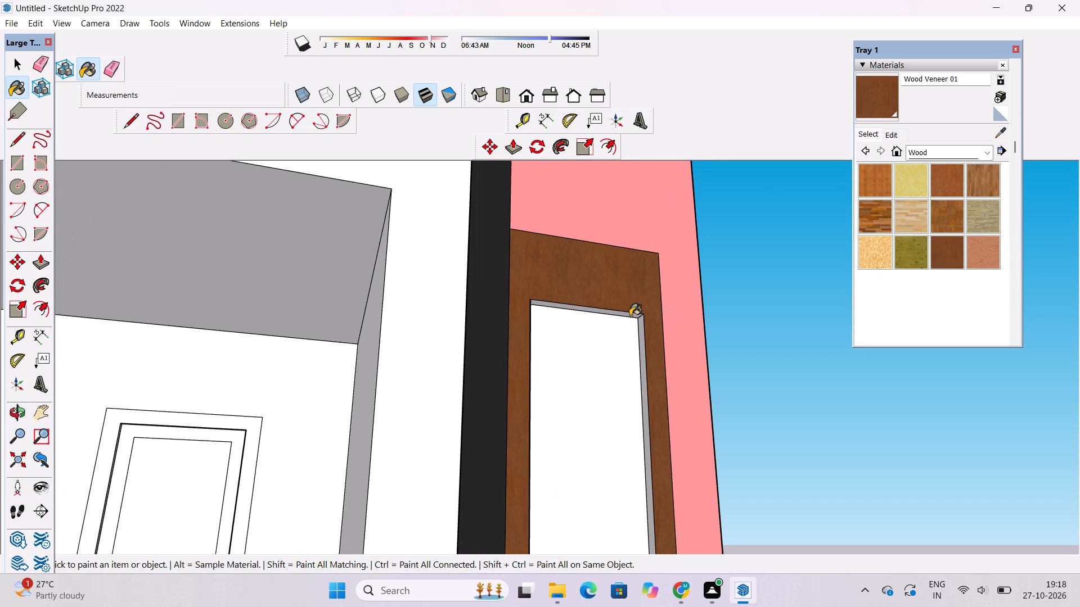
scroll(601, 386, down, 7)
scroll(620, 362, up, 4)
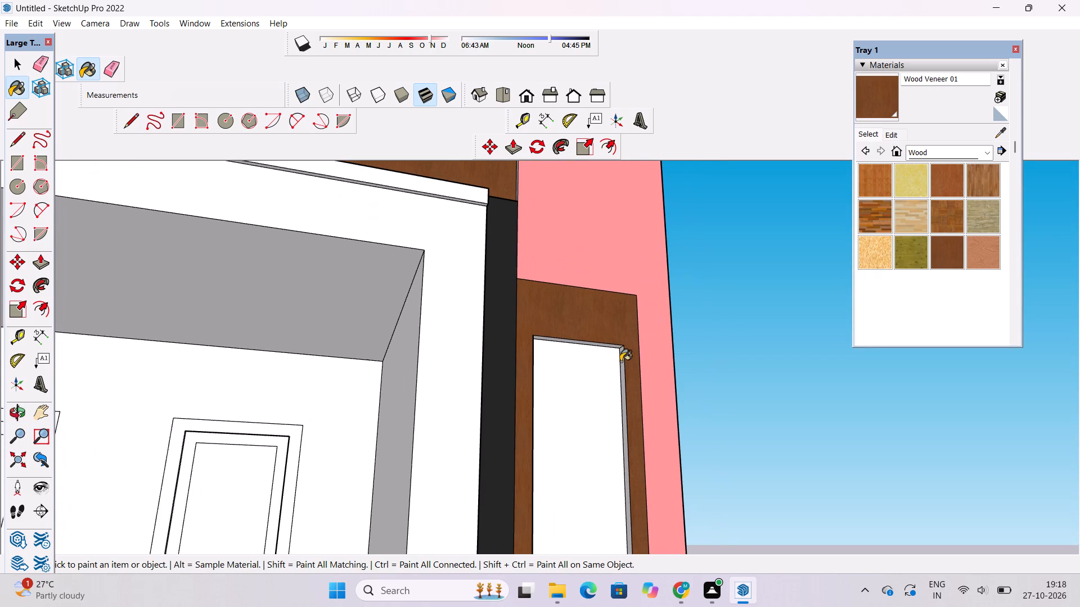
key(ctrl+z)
Paint the top reveal and the outer side reveal inside the panel frame with Wood Veneer 01.
scroll(568, 402, down, 6)
scroll(583, 374, up, 10)
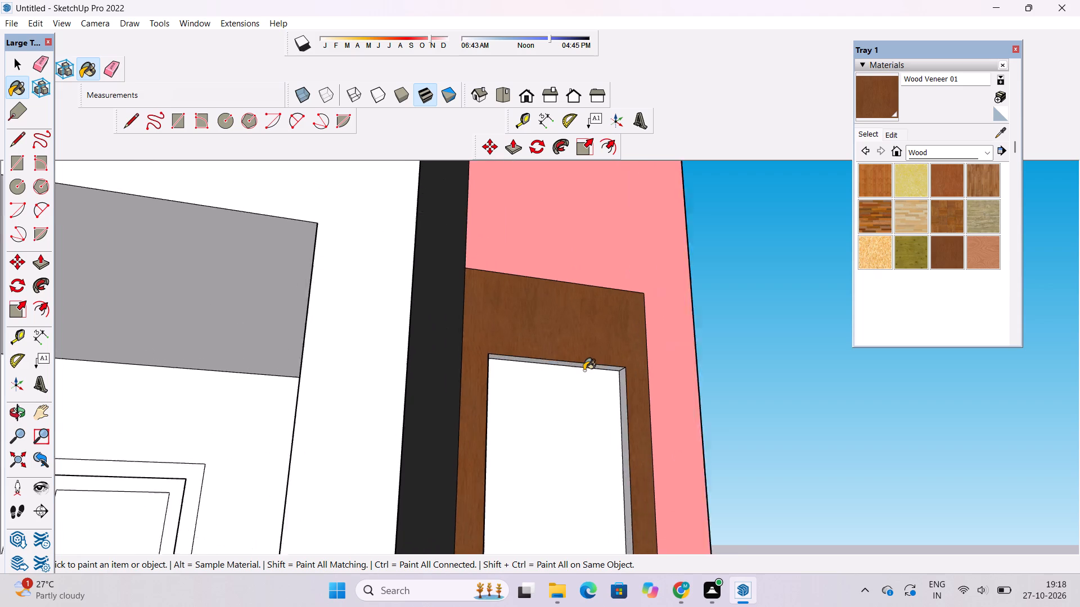
scroll(584, 370, up, 12)
click(595, 351)
scroll(586, 392, down, 18)
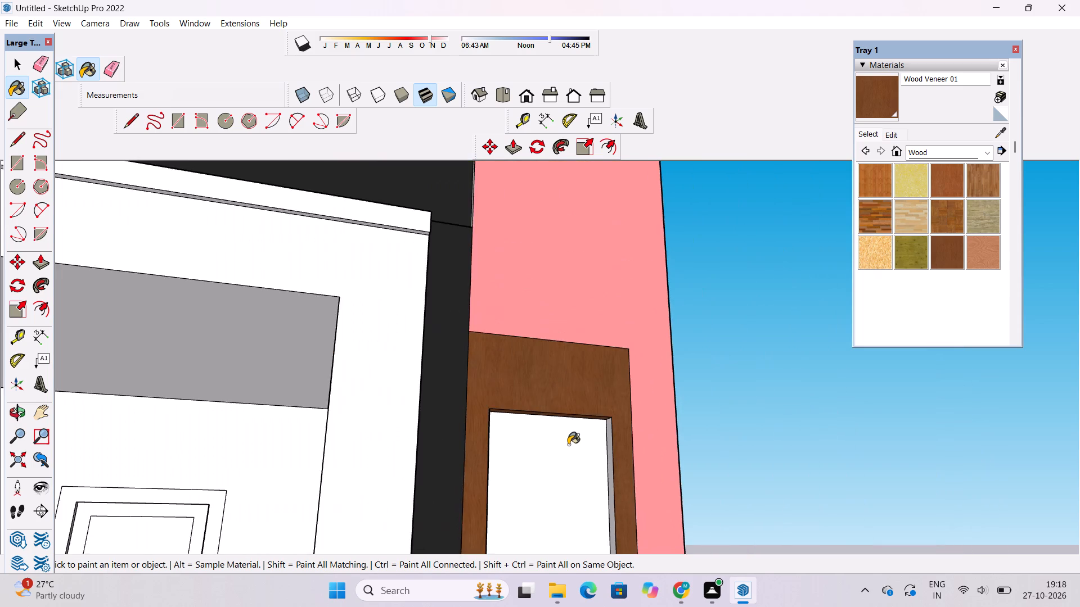
scroll(568, 445, down, 5)
scroll(600, 455, up, 12)
click(592, 406)
scroll(546, 478, down, 7)
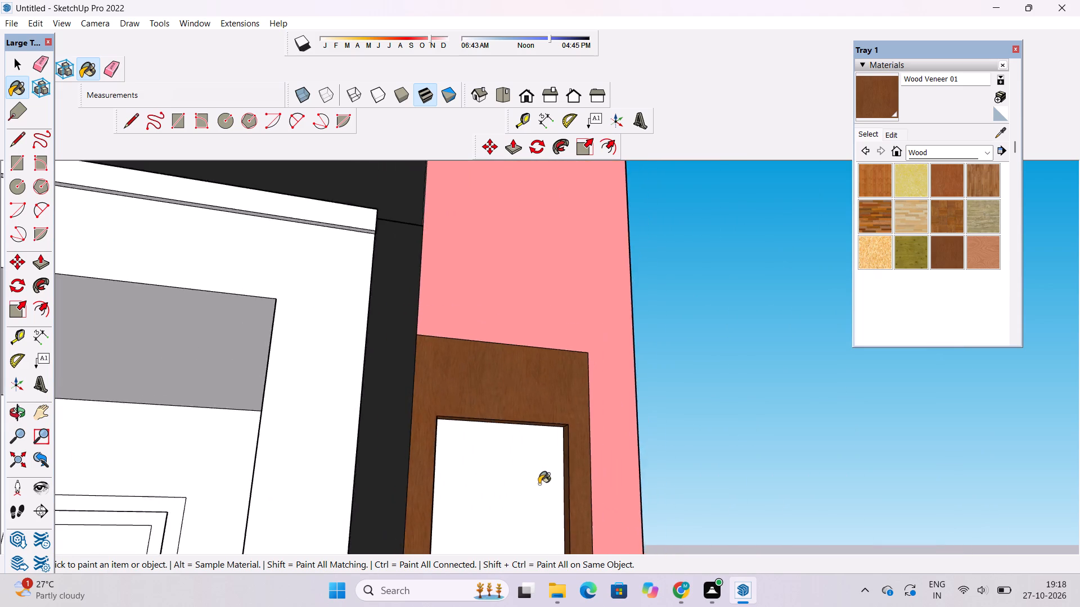
Examine the trim along the top of the upper balcony frame where it meets the charcoal corner column.
scroll(539, 484, down, 17)
key(o)
drag(539, 414, 498, 508)
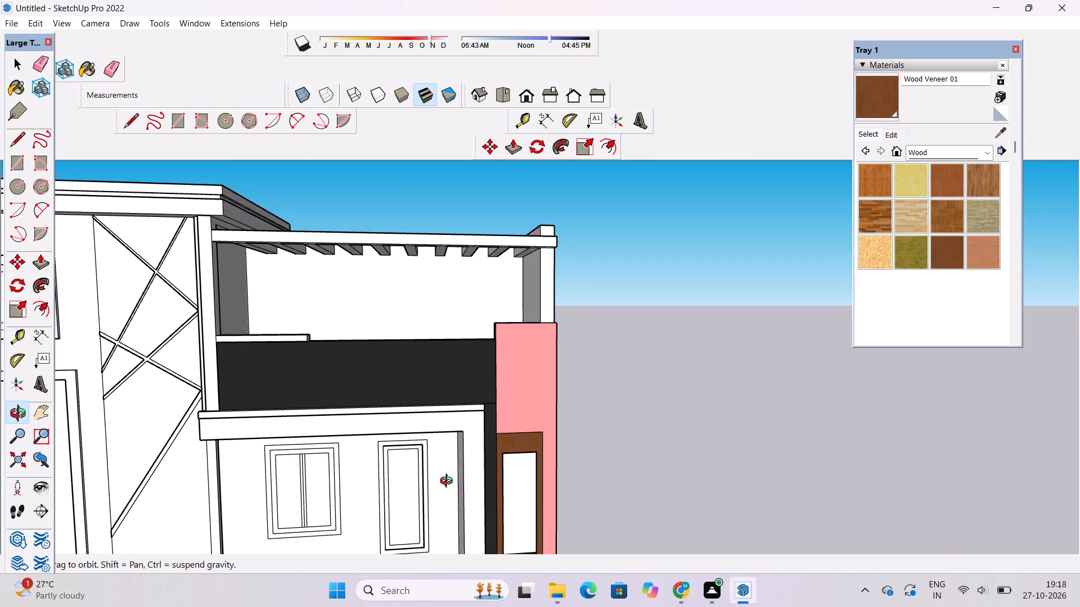
drag(449, 482, 462, 452)
drag(478, 441, 358, 473)
scroll(355, 471, up, 5)
drag(533, 374, 437, 469)
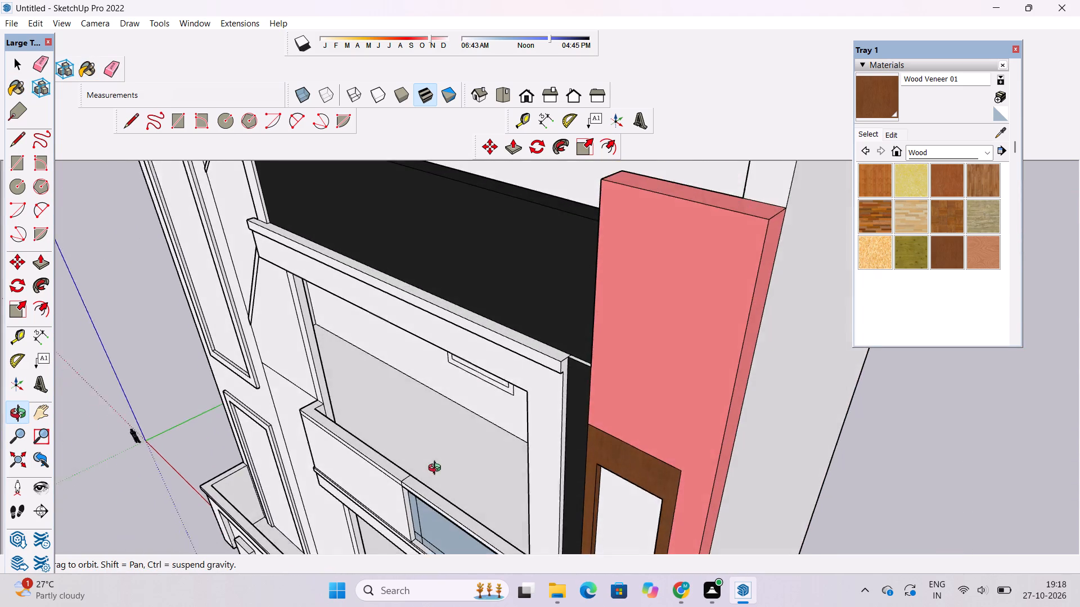
drag(437, 469, 462, 486)
scroll(606, 382, up, 10)
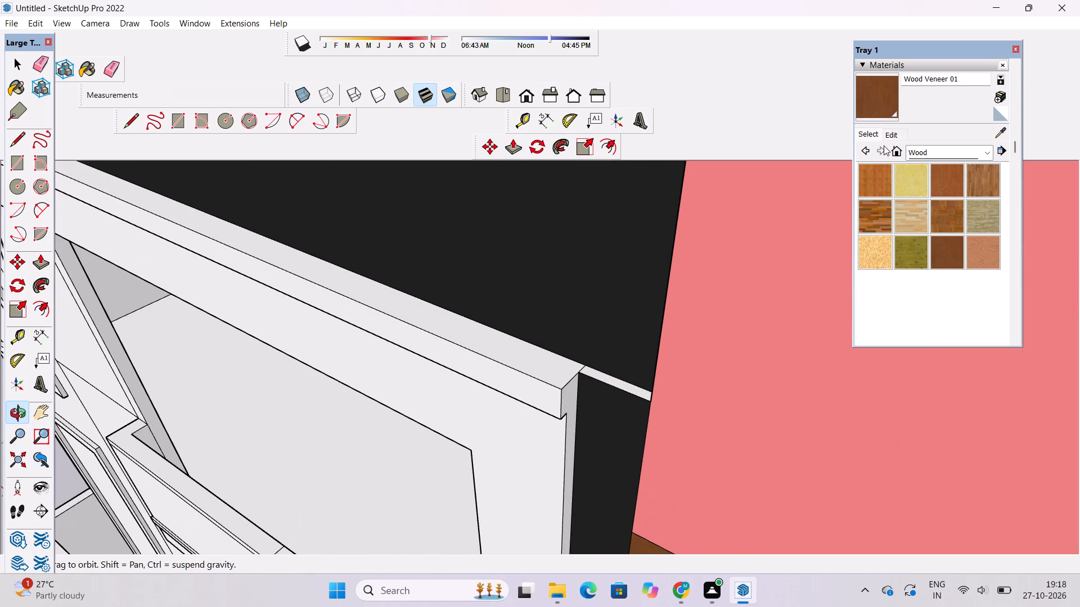
click(876, 107)
scroll(504, 427, up, 5)
scroll(458, 352, down, 6)
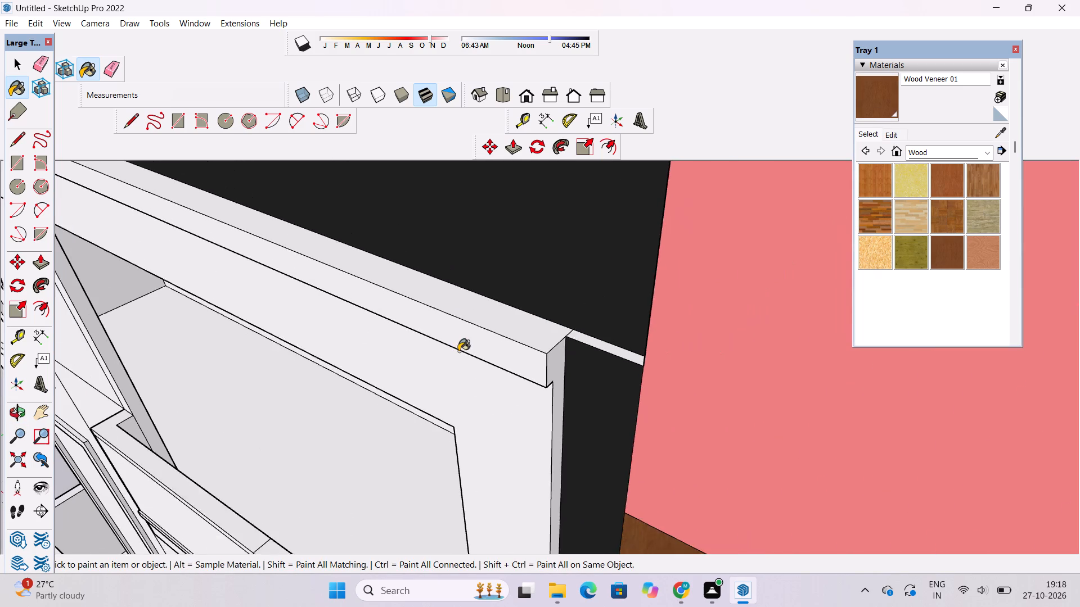
scroll(458, 351, down, 7)
Draw a line about 9 1/2" long across the balcony frame's side face, separating the top trim's end from the wall below.
key(o)
drag(574, 417, 512, 362)
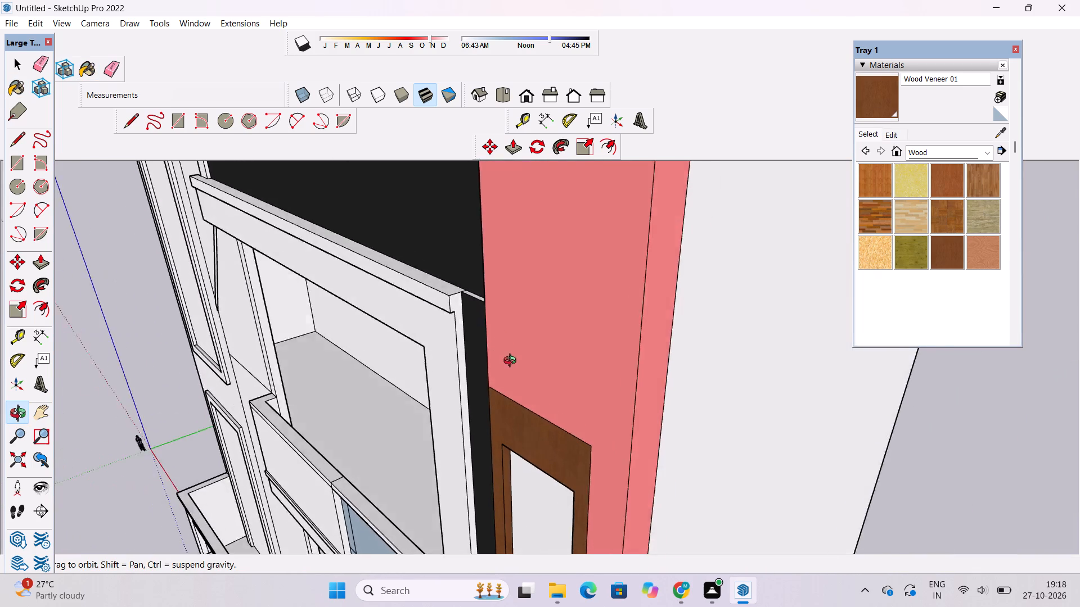
drag(512, 362, 502, 331)
shift+drag(451, 325, 488, 370)
scroll(479, 356, up, 8)
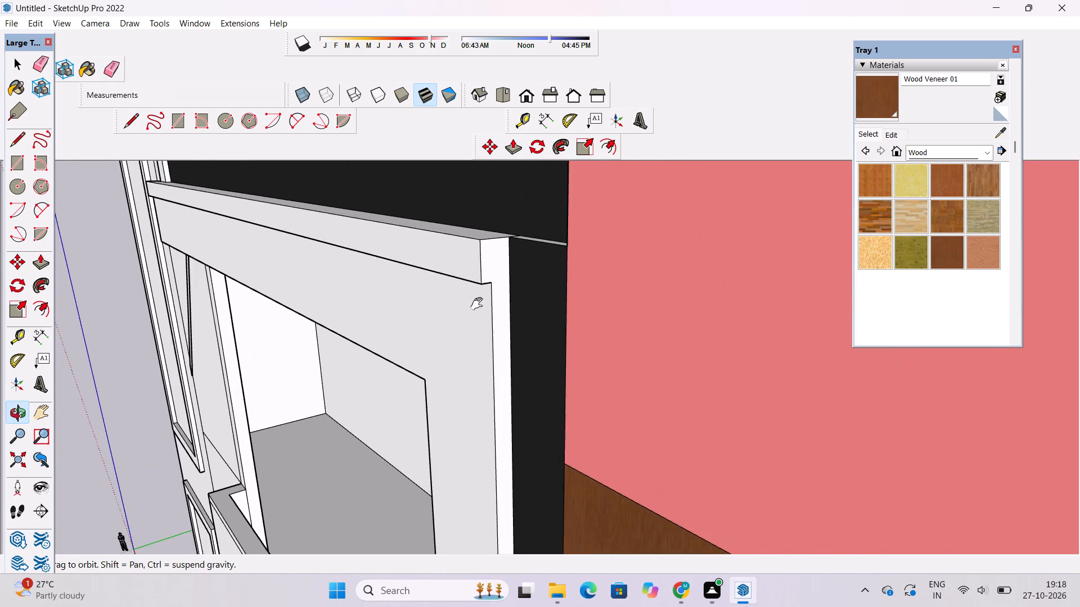
shift+drag(481, 304, 506, 347)
drag(506, 348, 499, 339)
key(l)
scroll(500, 321, up, 4)
click(520, 329)
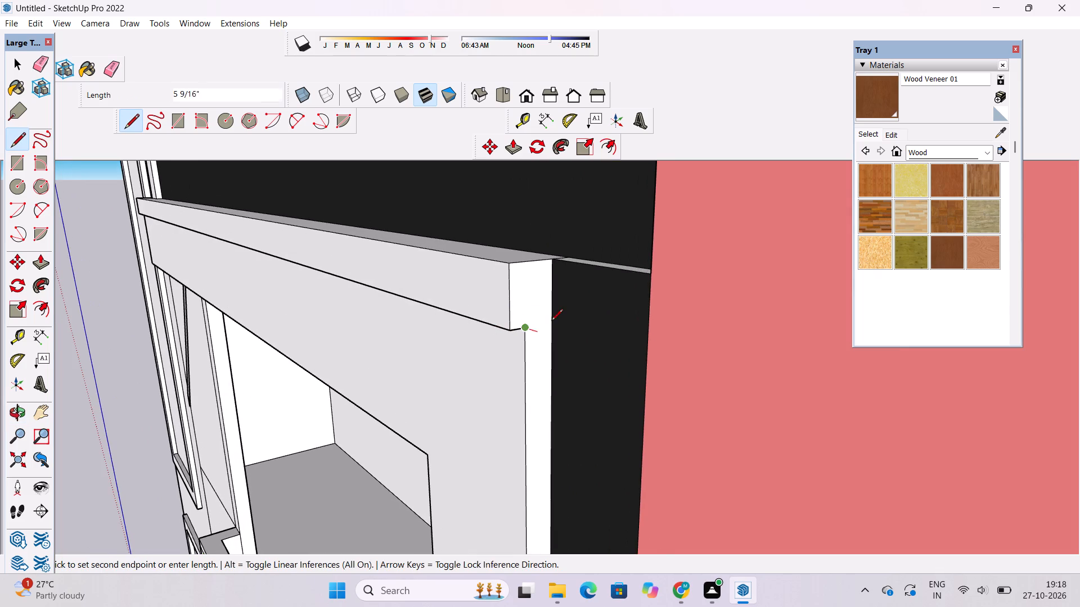
click(552, 321)
key(space)
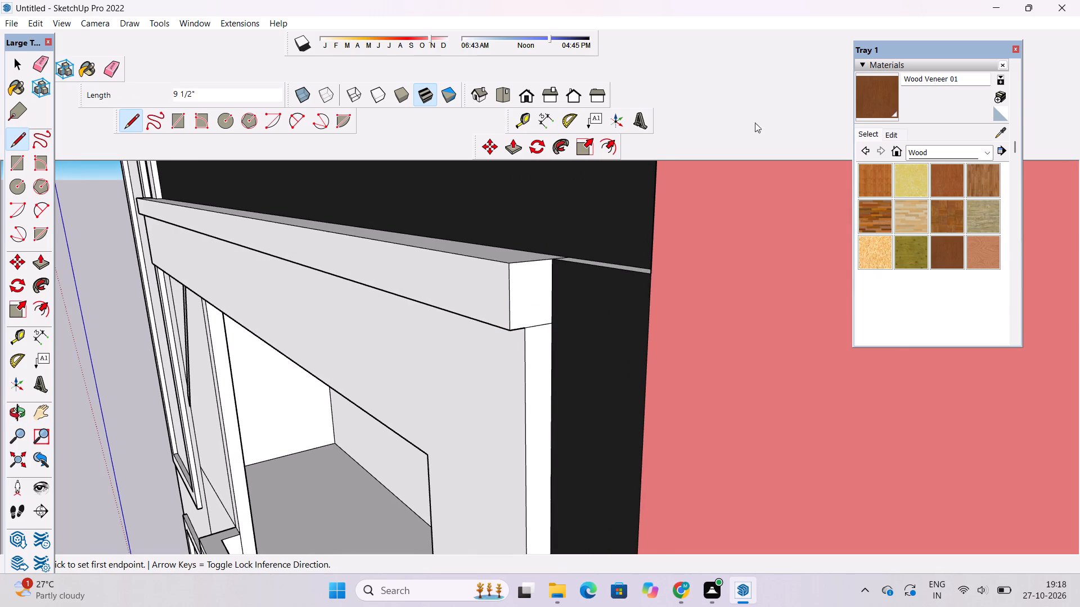
Paint the end, front and top faces of the balcony frame's top trim with Wood Veneer 01.
click(865, 98)
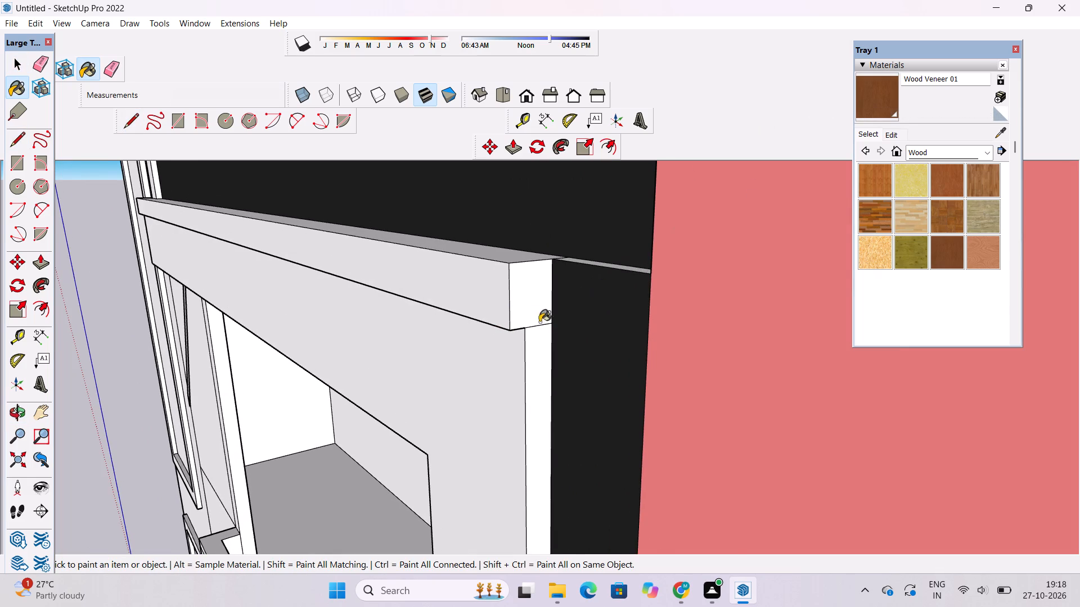
scroll(497, 351, up, 5)
click(544, 269)
click(513, 269)
scroll(524, 414, down, 6)
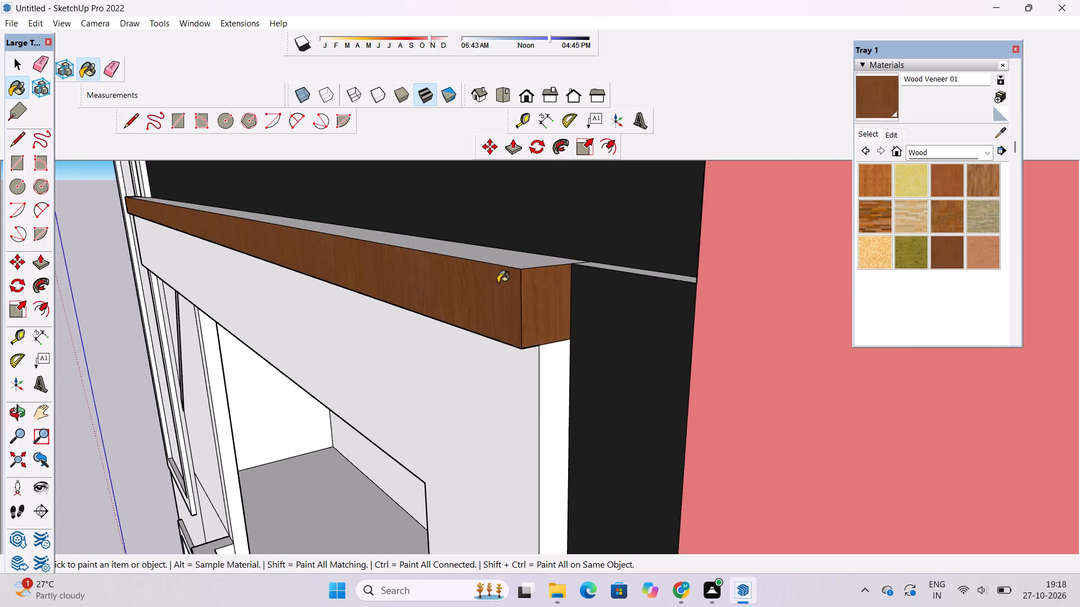
scroll(499, 276, up, 5)
click(507, 296)
Paint the narrow underside of the balcony frame's top trim with Wood Veneer 01.
scroll(509, 309, down, 8)
key(o)
drag(501, 370, 555, 212)
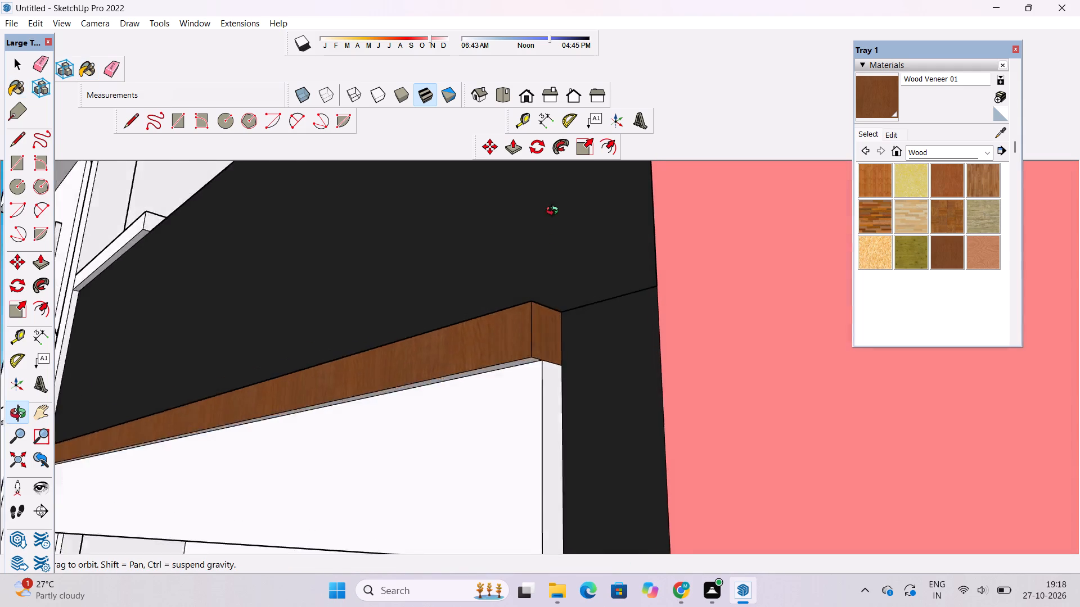
drag(555, 212, 564, 178)
scroll(461, 360, down, 5)
shift+drag(312, 447, 510, 410)
scroll(366, 468, up, 3)
shift+drag(372, 459, 433, 452)
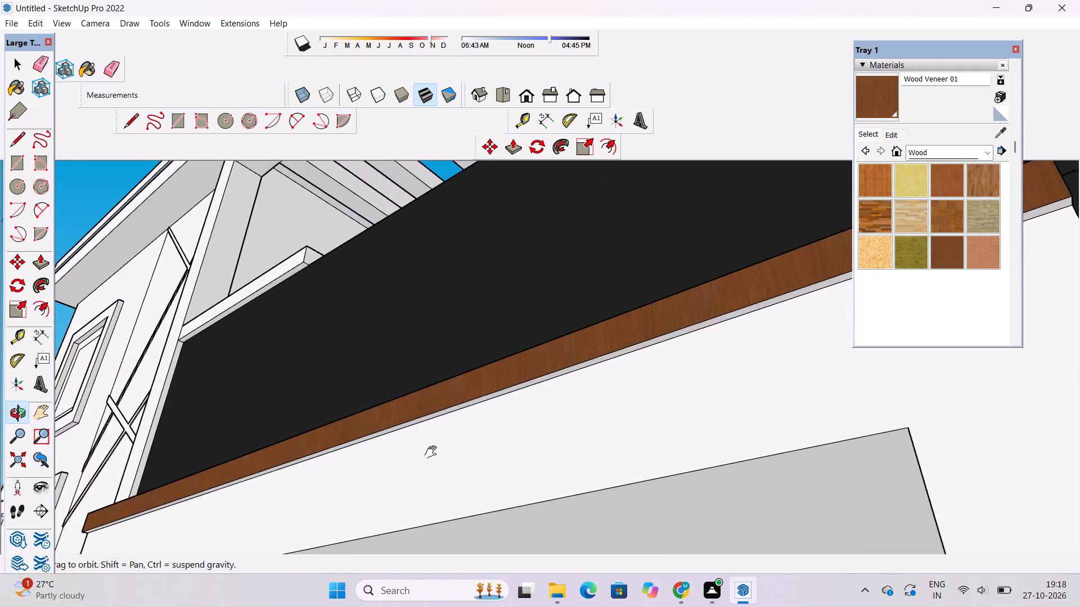
shift+drag(433, 452, 451, 436)
click(863, 97)
scroll(712, 302, up, 9)
click(707, 327)
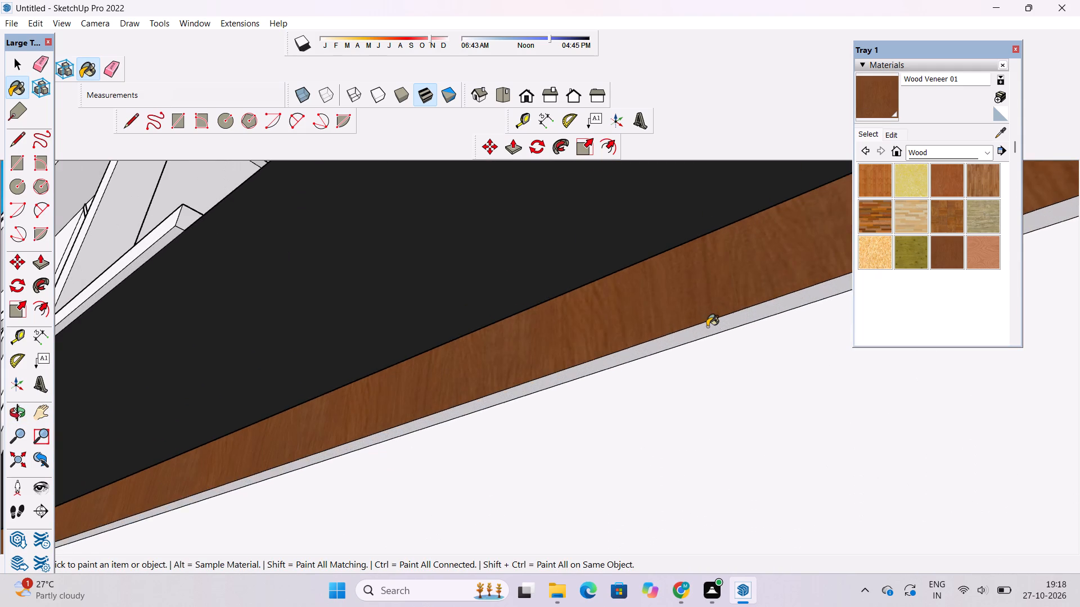
Paint the trim's opposite end face and the narrow back face beside the cross-braced wall with Wood Veneer 01.
scroll(650, 316, down, 17)
key(o)
drag(594, 339, 651, 455)
shift+drag(376, 480, 371, 477)
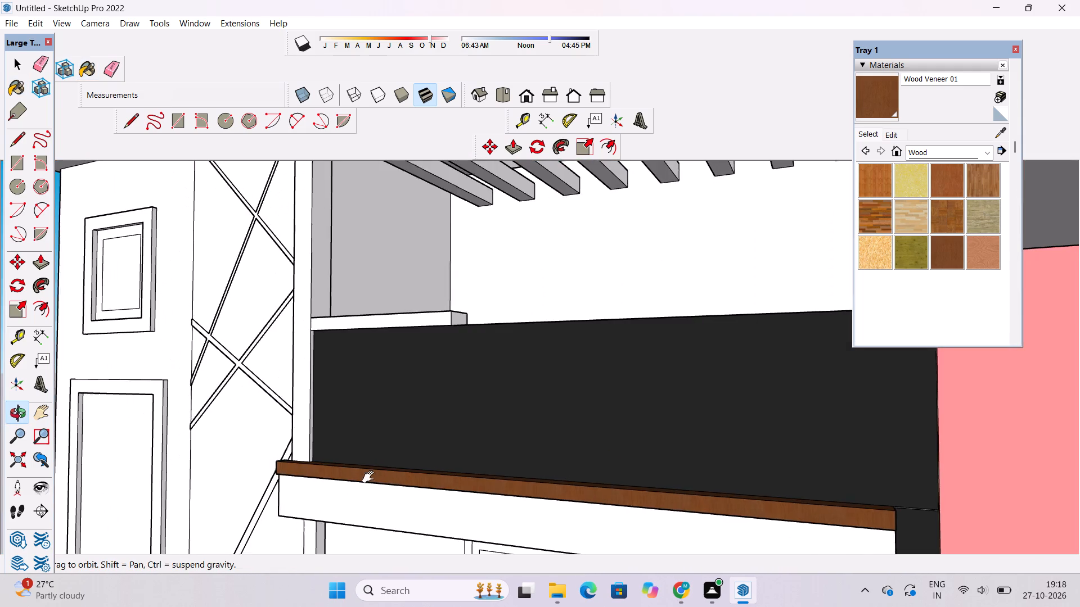
shift+drag(371, 477, 312, 451)
shift+drag(312, 451, 519, 436)
scroll(344, 460, up, 4)
shift+drag(308, 462, 397, 419)
drag(401, 420, 469, 463)
scroll(373, 475, up, 3)
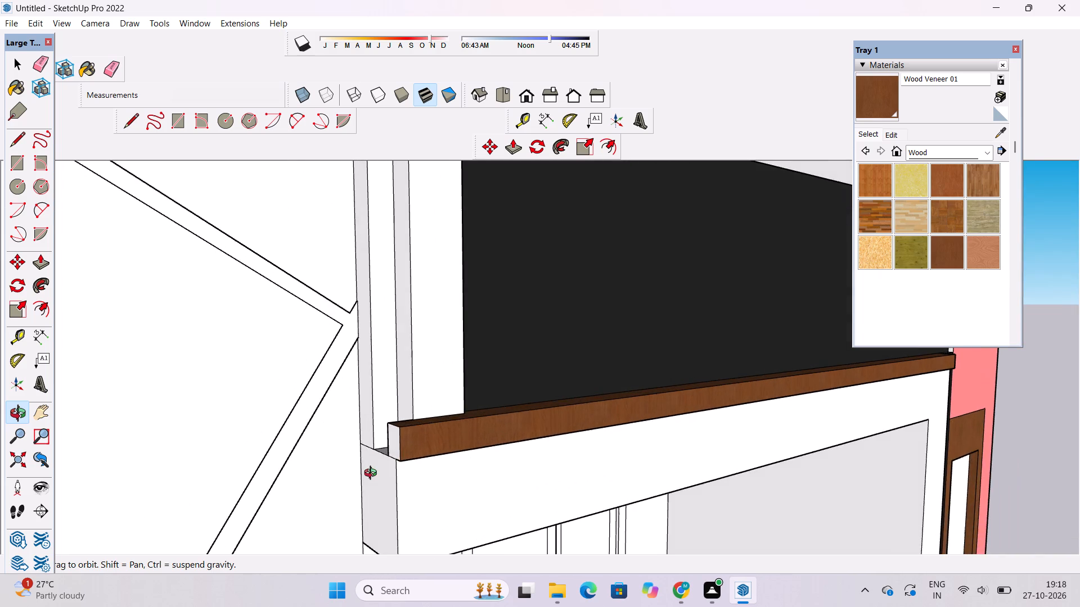
shift+drag(395, 467, 570, 515)
scroll(442, 484, up, 5)
drag(488, 471, 597, 503)
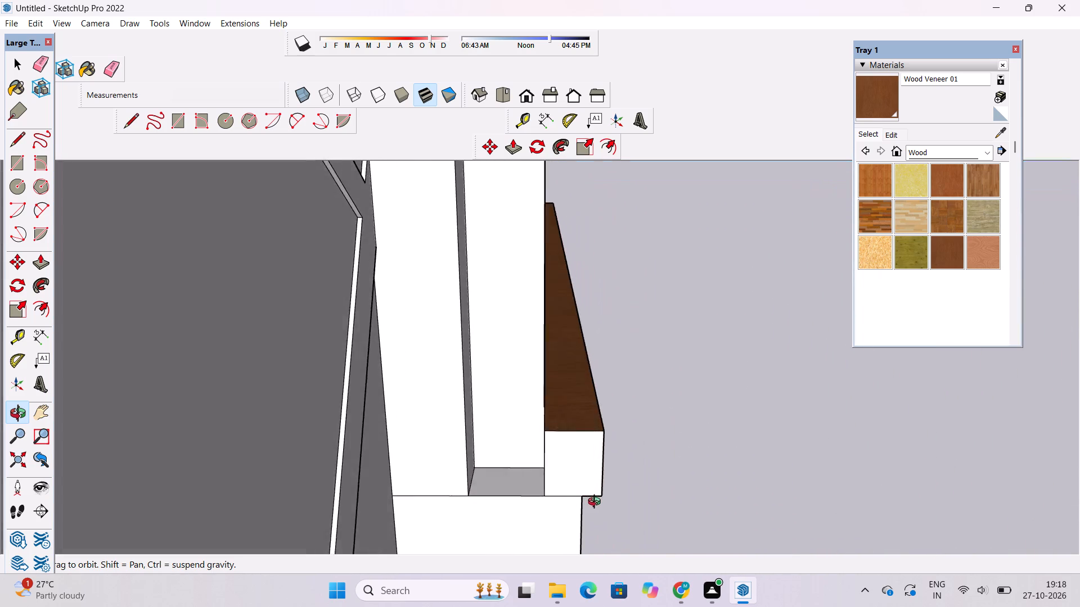
drag(597, 503, 624, 464)
click(871, 91)
click(586, 439)
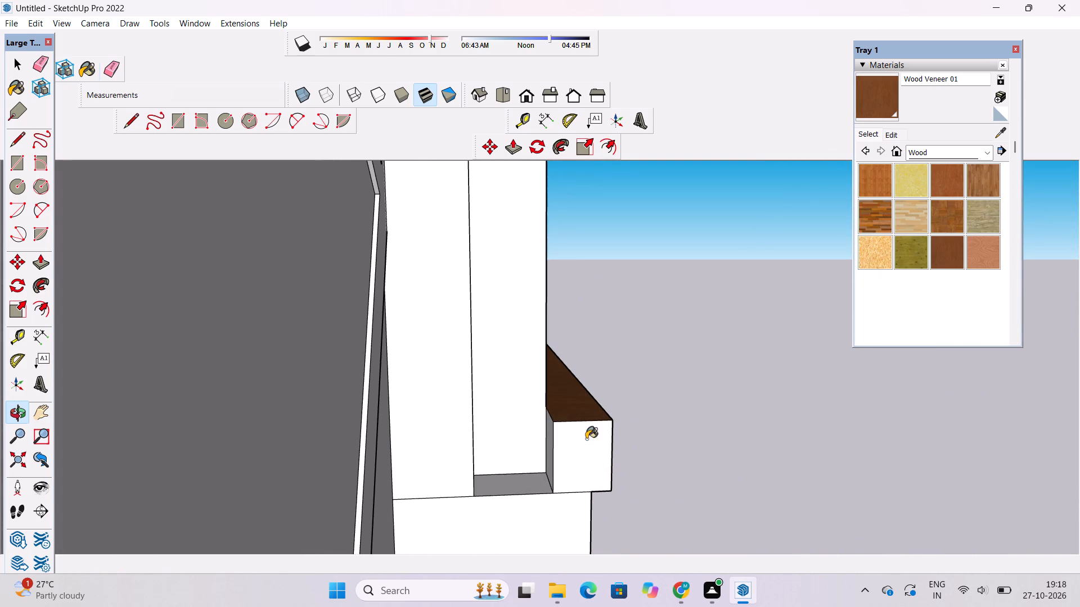
click(551, 425)
Examine the veneered trim, the charcoal parapet and the ledge behind it on the upper facade.
scroll(464, 482, down, 4)
key(o)
drag(578, 461, 509, 470)
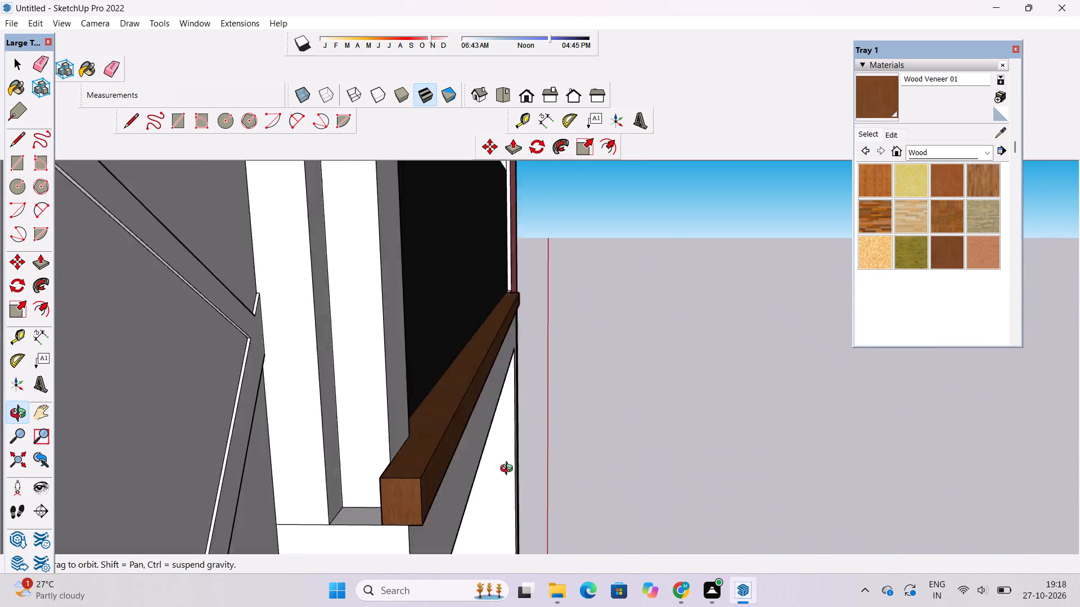
drag(509, 470, 435, 470)
scroll(413, 466, down, 5)
shift+drag(364, 476, 444, 463)
drag(494, 456, 328, 476)
scroll(304, 466, down, 5)
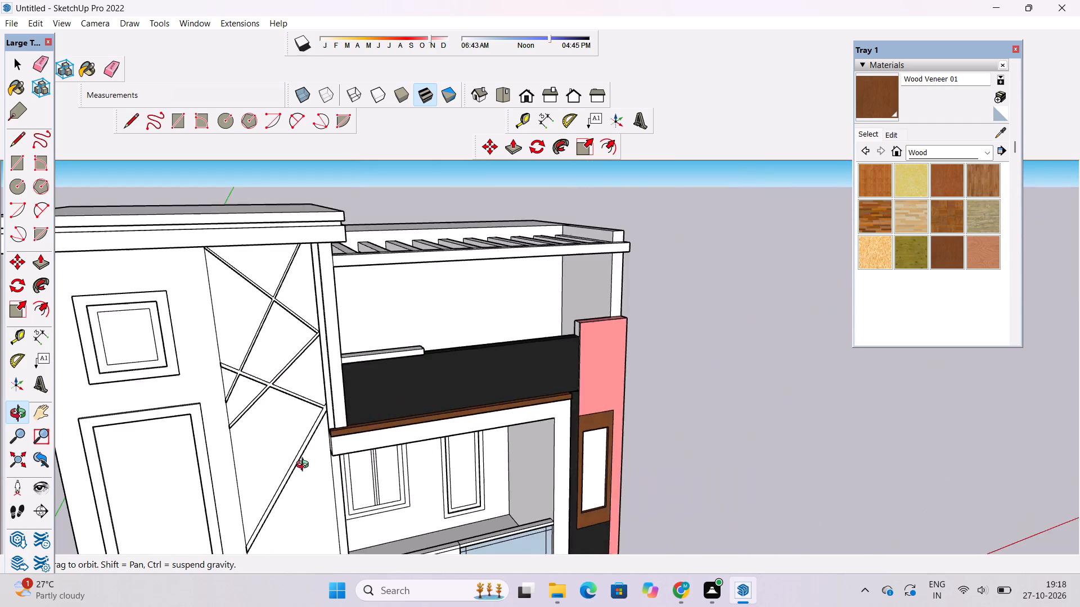
shift+drag(324, 438, 401, 531)
scroll(404, 491, up, 8)
shift+drag(414, 463, 413, 501)
drag(413, 502, 146, 482)
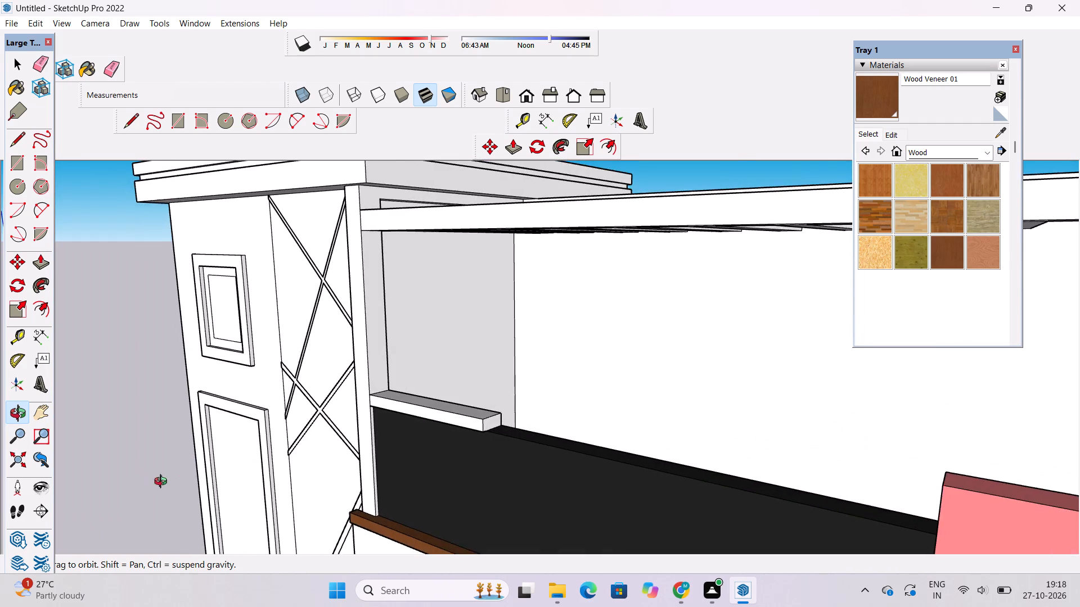
Paint the front and inner side faces of the tall post beside the cross-braced wall with Wood Veneer 01.
scroll(341, 374, up, 3)
shift+drag(341, 373, 355, 393)
click(875, 100)
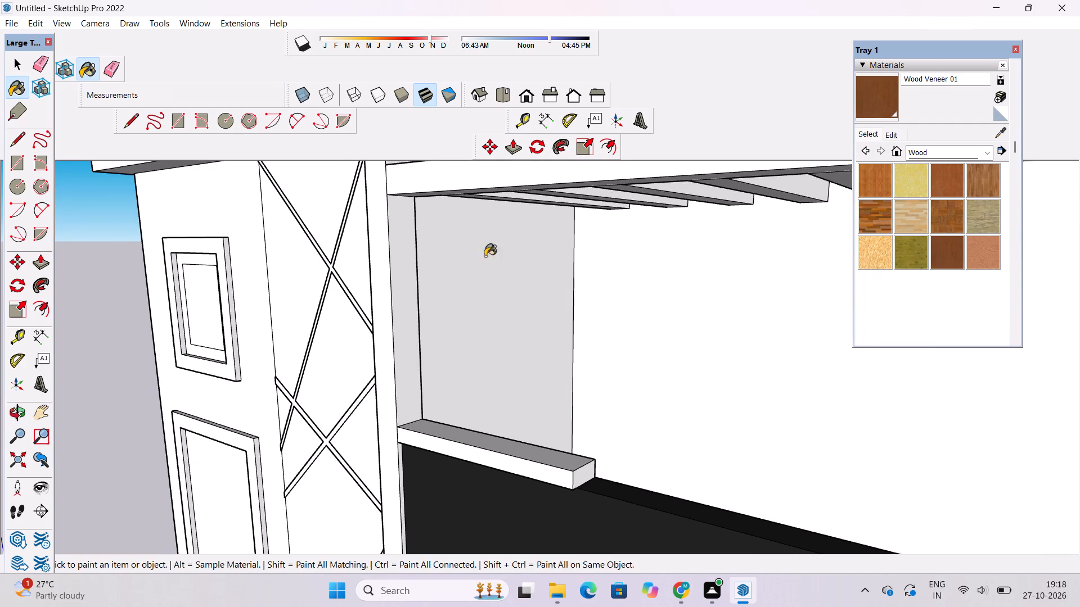
scroll(397, 281, up, 4)
click(374, 292)
scroll(456, 262, down, 8)
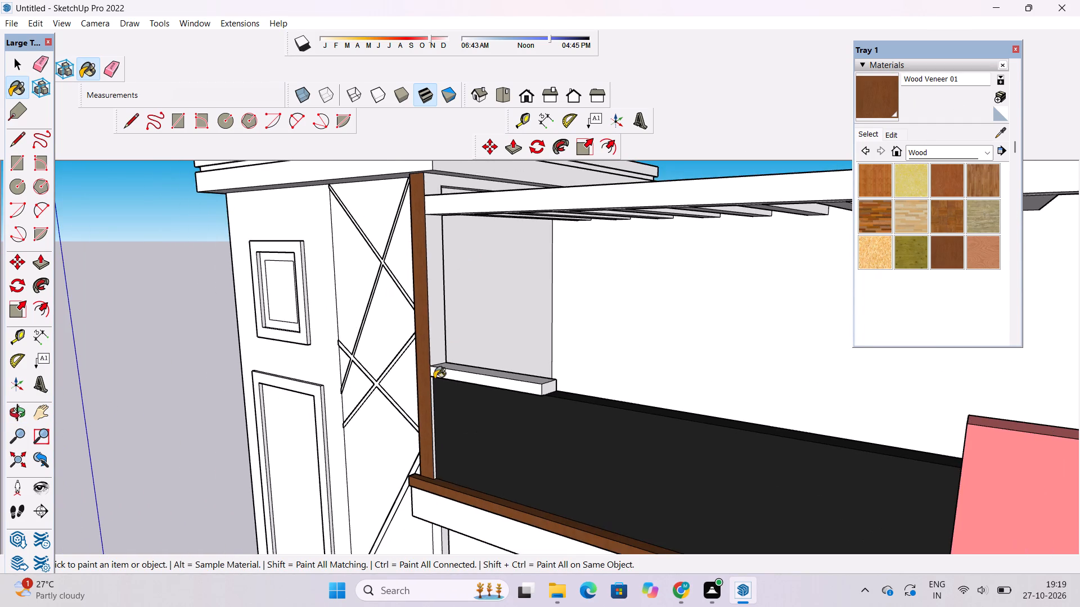
scroll(411, 440, up, 14)
click(443, 357)
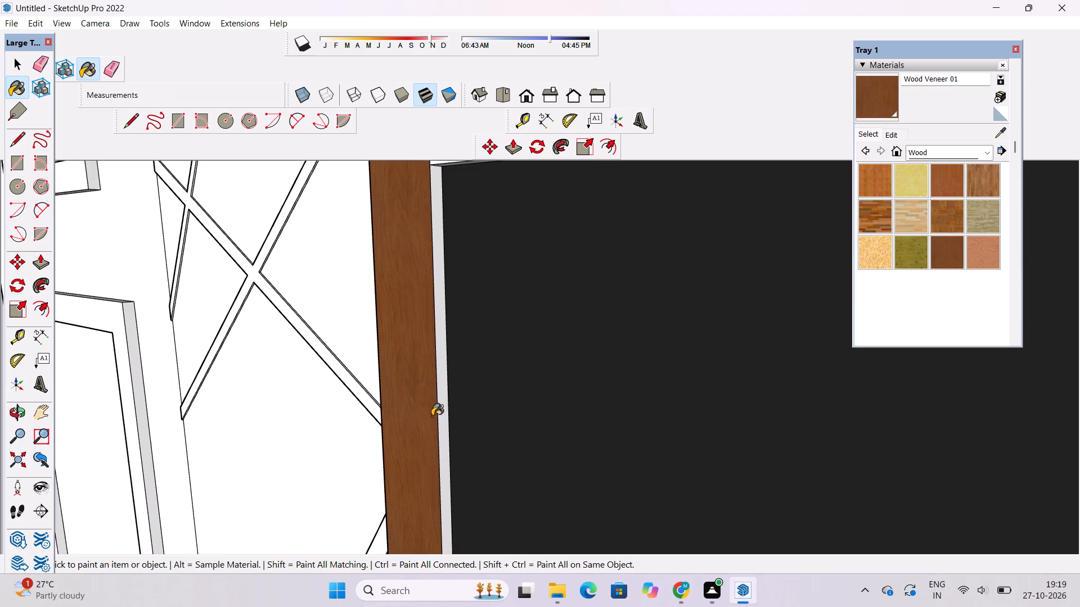
Paint the front, top and end faces of the short ledge above the charcoal parapet with Wood Veneer 01.
scroll(423, 435, down, 11)
scroll(476, 353, up, 6)
click(483, 338)
scroll(496, 310, up, 5)
click(496, 308)
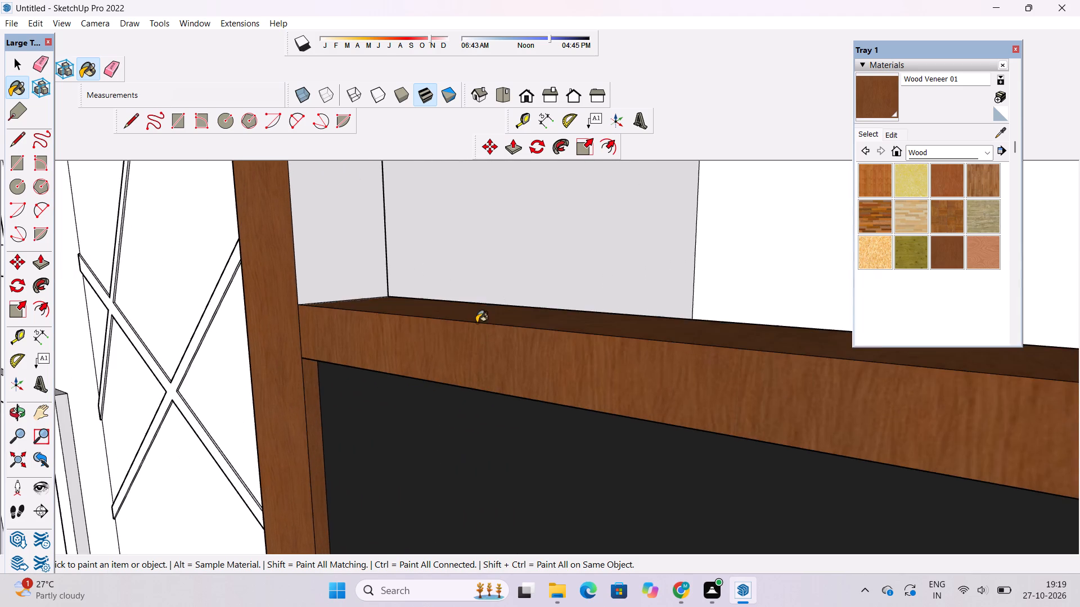
scroll(405, 345, down, 11)
scroll(542, 375, up, 5)
click(655, 370)
scroll(629, 391, down, 8)
Paint the narrow underside of the short ledge above the charcoal parapet with Wood Veneer 01.
key(o)
drag(543, 427, 575, 333)
drag(579, 312, 547, 414)
drag(547, 414, 568, 381)
scroll(547, 364, up, 4)
shift+drag(538, 360, 480, 391)
drag(489, 392, 519, 380)
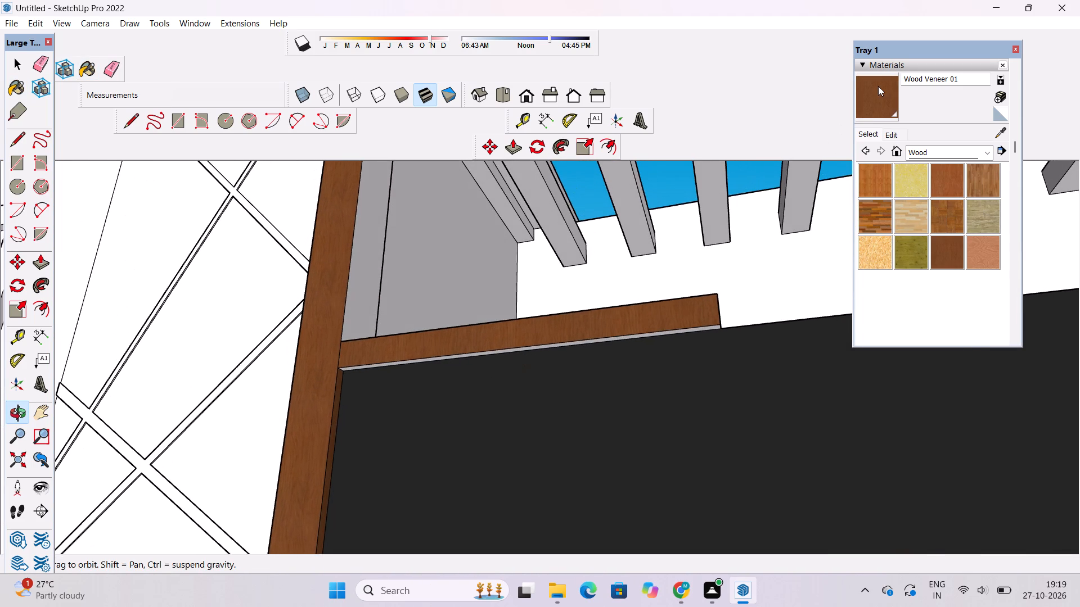
click(878, 86)
scroll(701, 334, up, 10)
click(702, 321)
scroll(641, 322, down, 12)
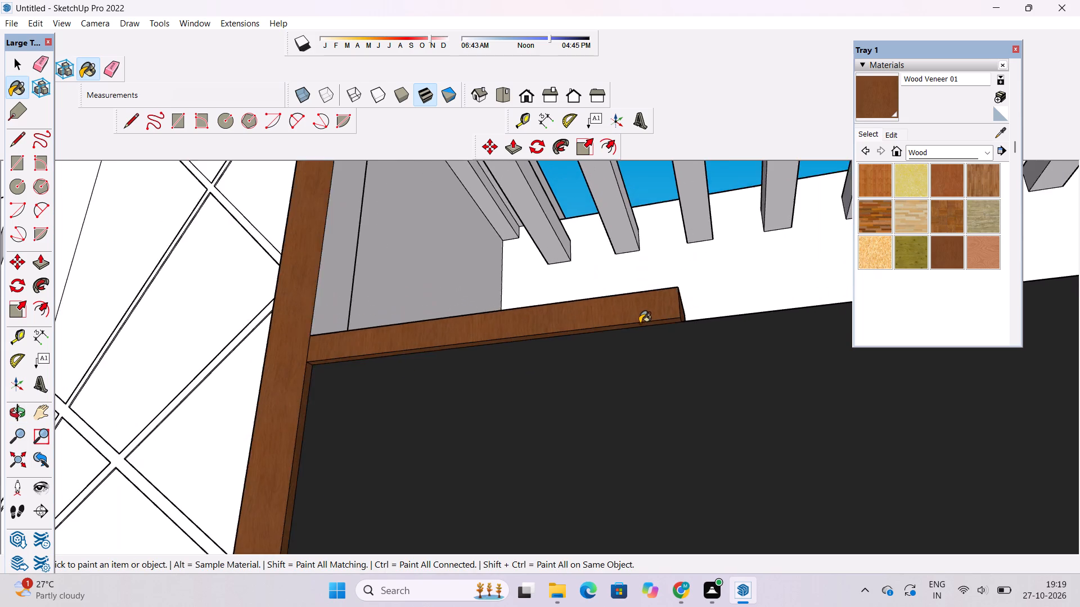
Paint the tall post's outer side face, facing the cross-braced wall, with Wood Veneer 01.
scroll(640, 323, down, 6)
key(o)
drag(636, 327, 667, 416)
scroll(306, 464, down, 4)
drag(304, 483, 285, 434)
drag(283, 430, 429, 475)
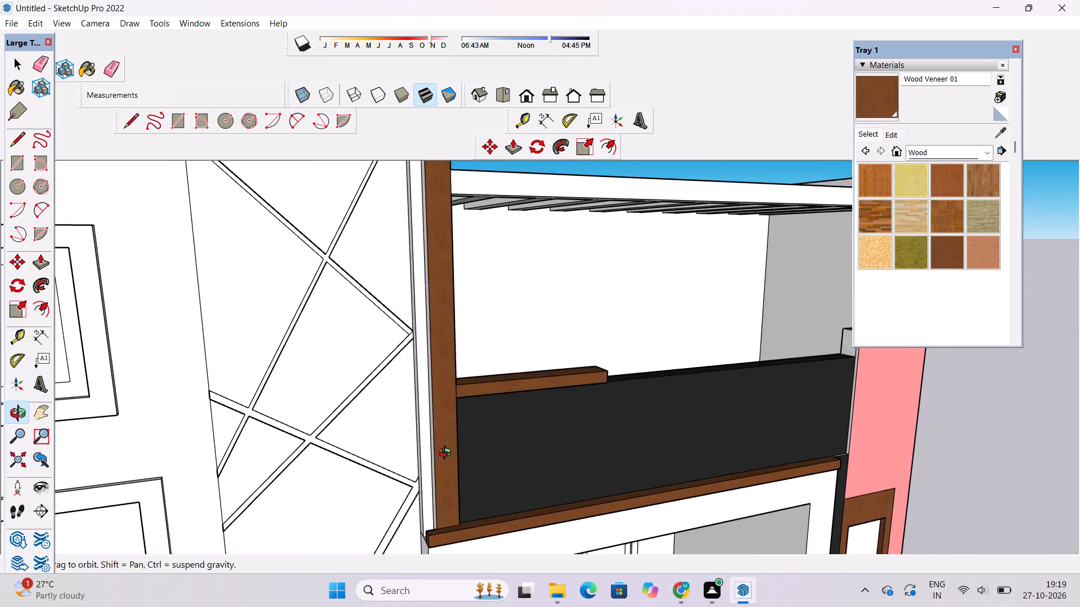
scroll(444, 448, up, 3)
shift+drag(420, 437, 588, 465)
scroll(551, 444, down, 5)
drag(527, 446, 496, 494)
drag(493, 493, 493, 467)
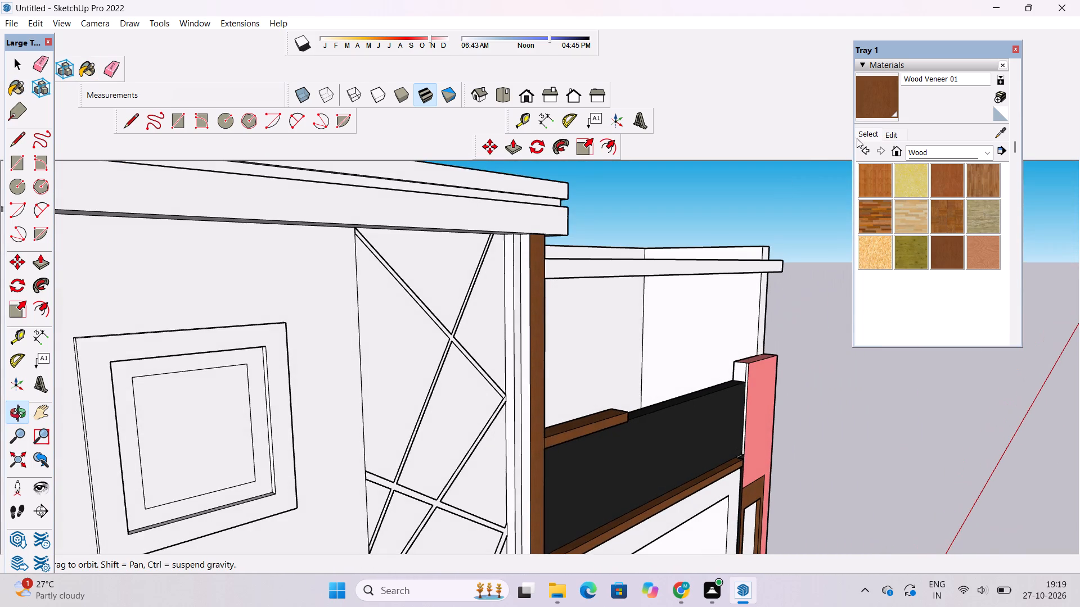
click(874, 109)
scroll(530, 337, up, 5)
click(524, 316)
scroll(433, 350, down, 7)
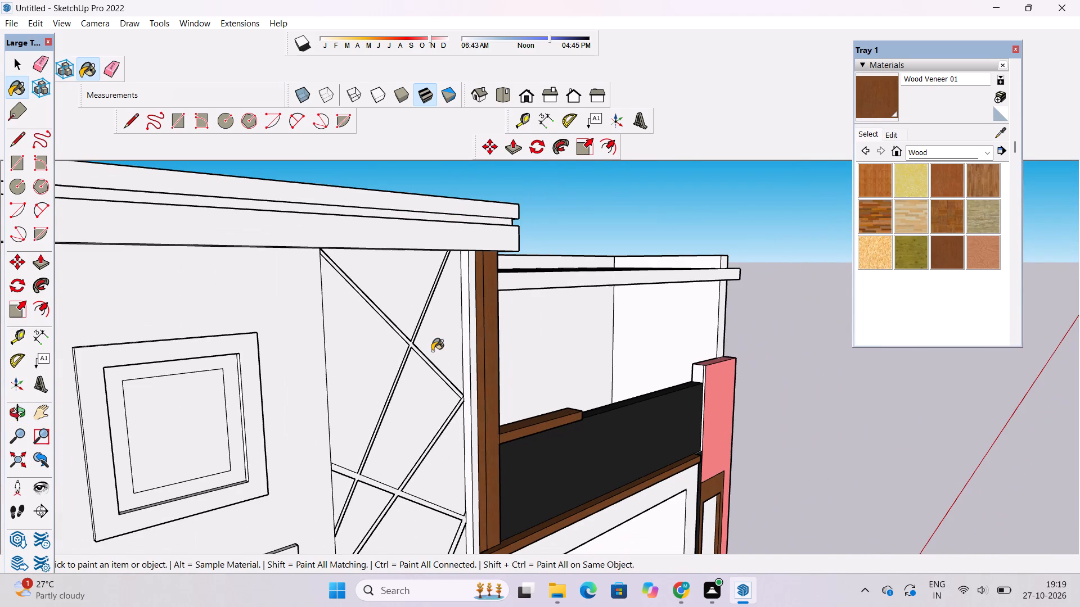
Paint the back face of the short ledge behind the charcoal parapet with Wood Veneer 01.
key(o)
drag(628, 351, 346, 442)
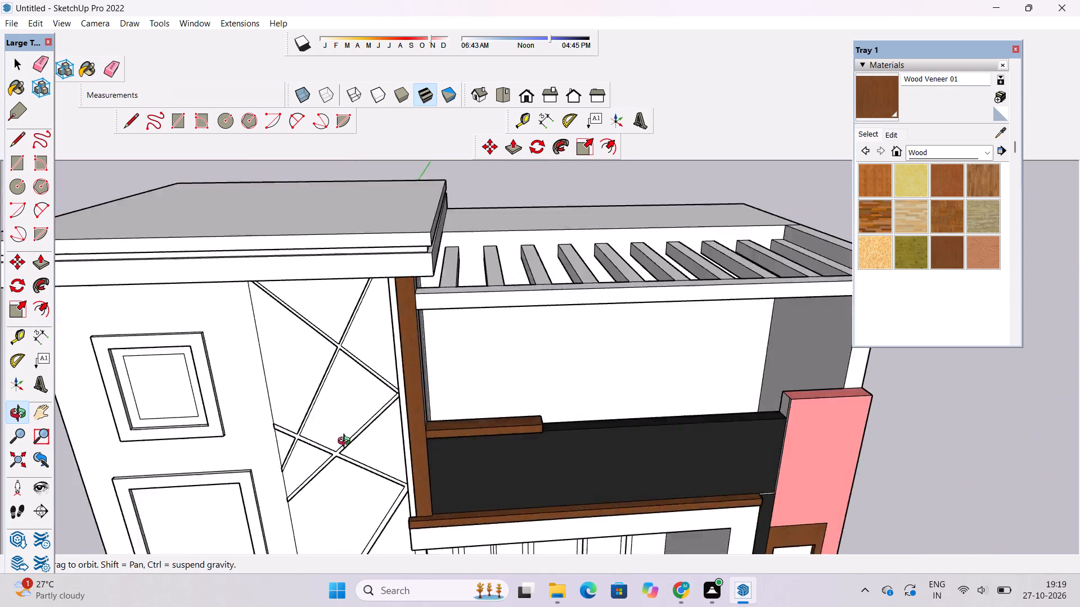
drag(346, 442, 251, 460)
scroll(448, 392, up, 7)
shift+drag(488, 422, 503, 445)
drag(527, 451, 475, 433)
scroll(481, 411, up, 4)
drag(488, 413, 507, 436)
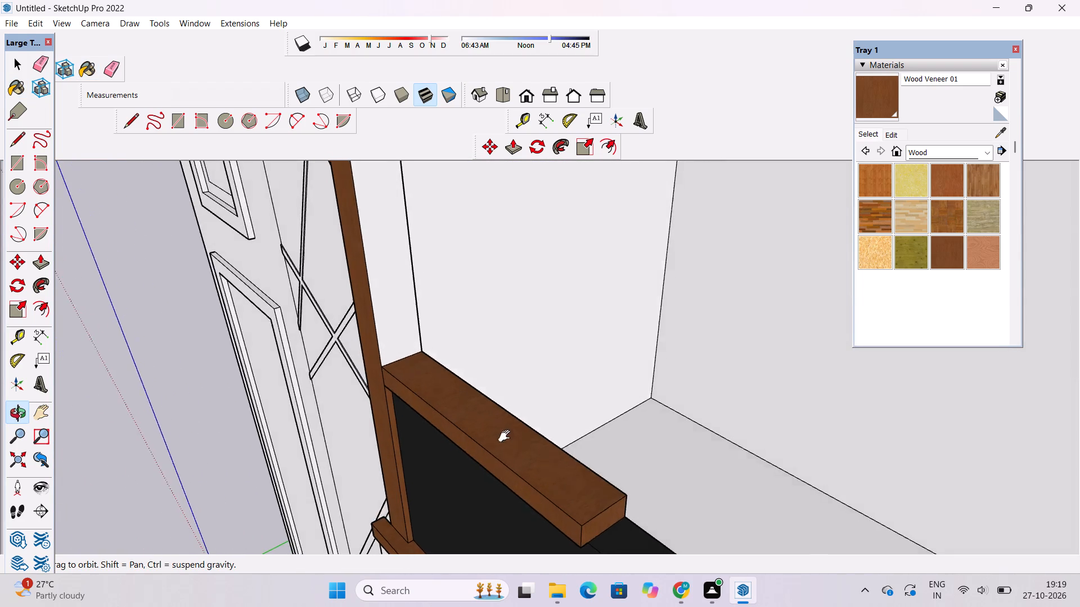
drag(507, 436, 510, 441)
scroll(549, 443, up, 5)
drag(616, 440, 480, 441)
shift+drag(534, 310, 552, 316)
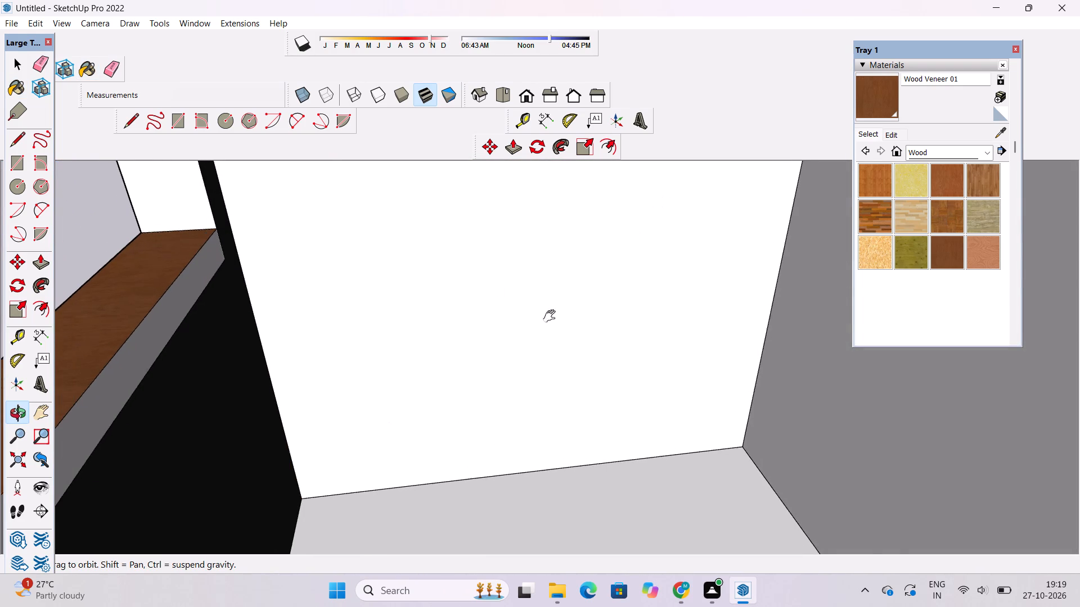
shift+drag(552, 316, 647, 334)
click(869, 109)
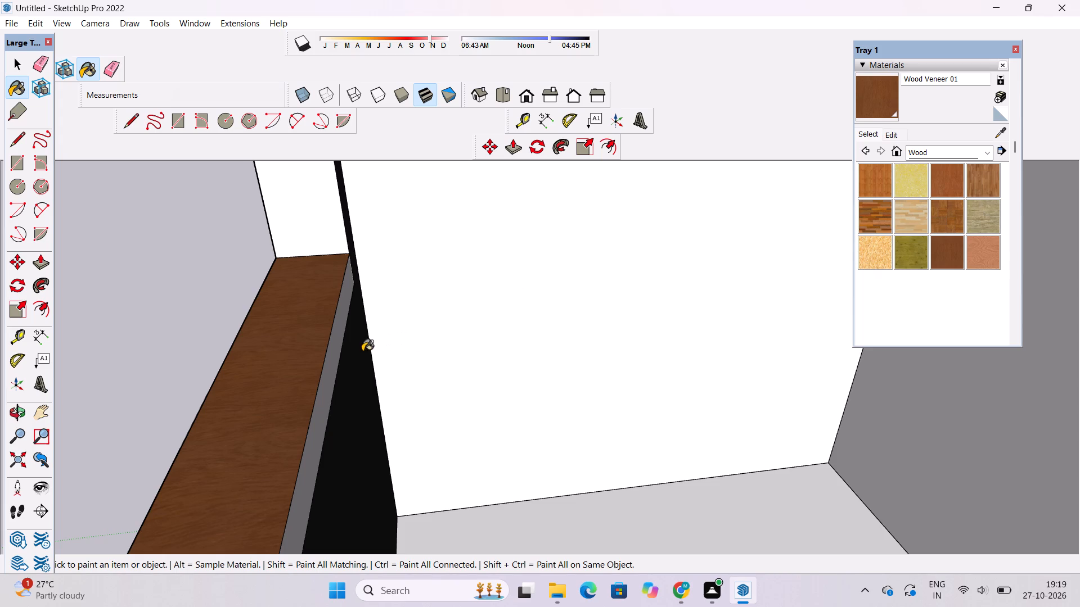
click(344, 325)
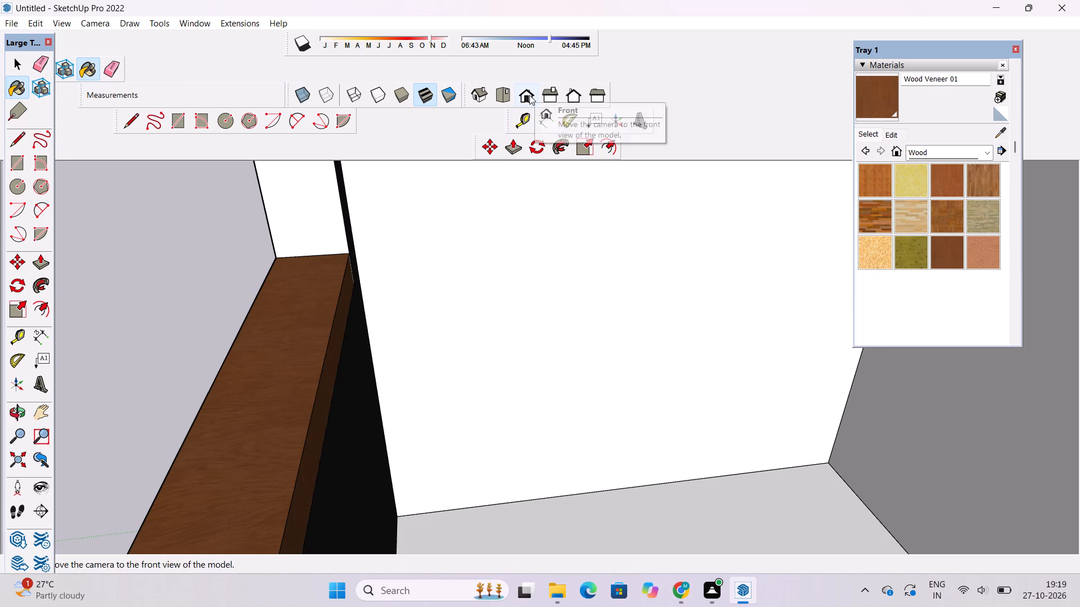
Paint the inner side face of the post frame under the roof overhang and its narrow opening edge with Wood Veneer 01.
click(529, 95)
key(o)
scroll(508, 329, down, 4)
shift+drag(561, 354, 460, 366)
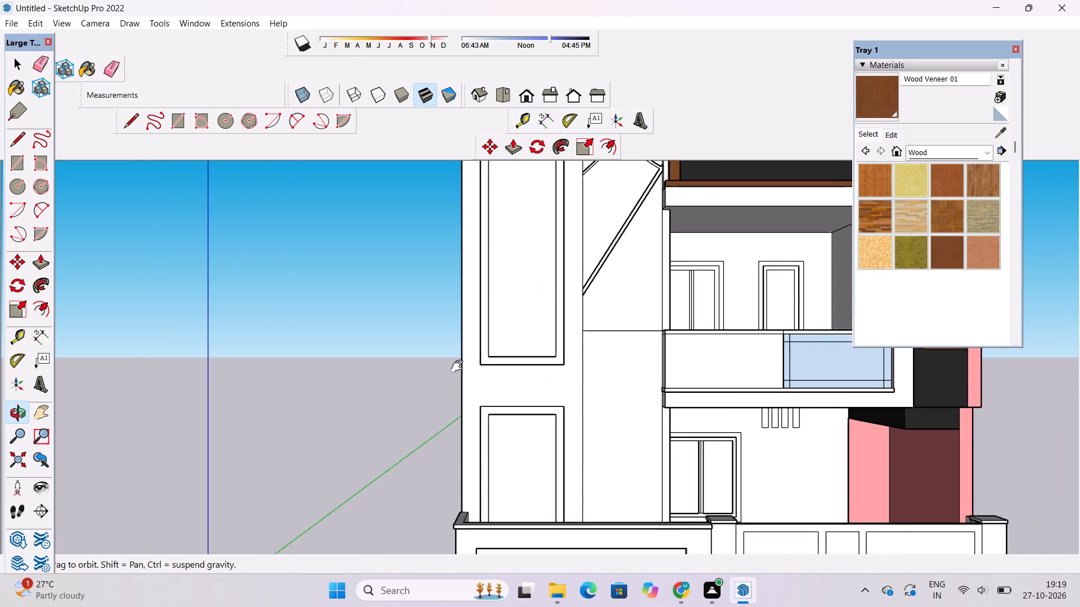
shift+drag(460, 366, 419, 370)
scroll(413, 370, down, 4)
drag(415, 369, 438, 436)
scroll(526, 279, up, 3)
shift+drag(534, 270, 307, 465)
scroll(334, 431, down, 4)
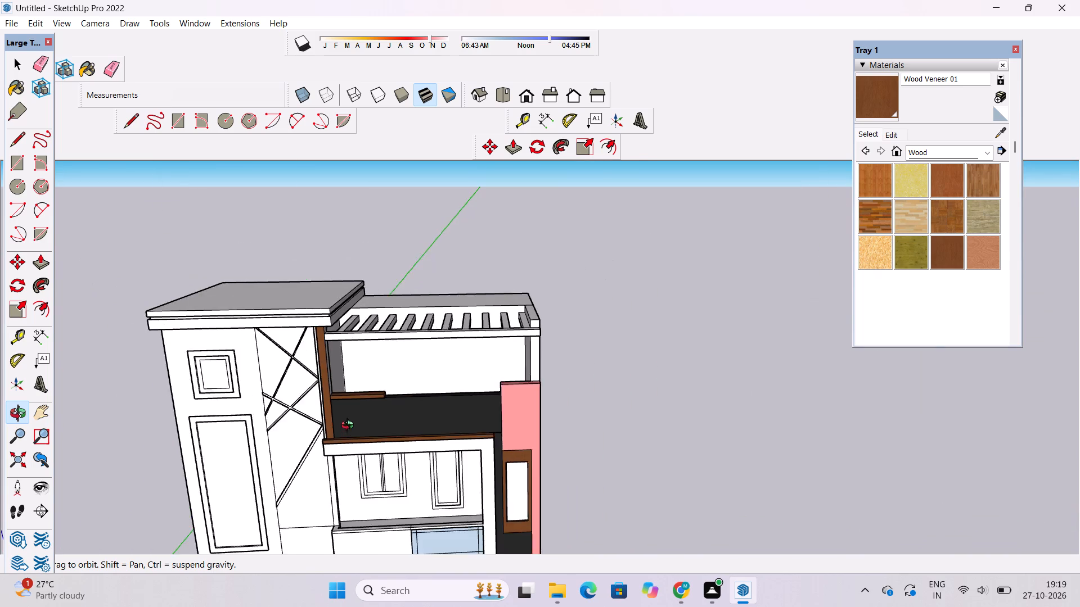
shift+drag(350, 426, 371, 472)
scroll(384, 397, up, 9)
shift+drag(384, 395, 393, 422)
scroll(362, 427, up, 2)
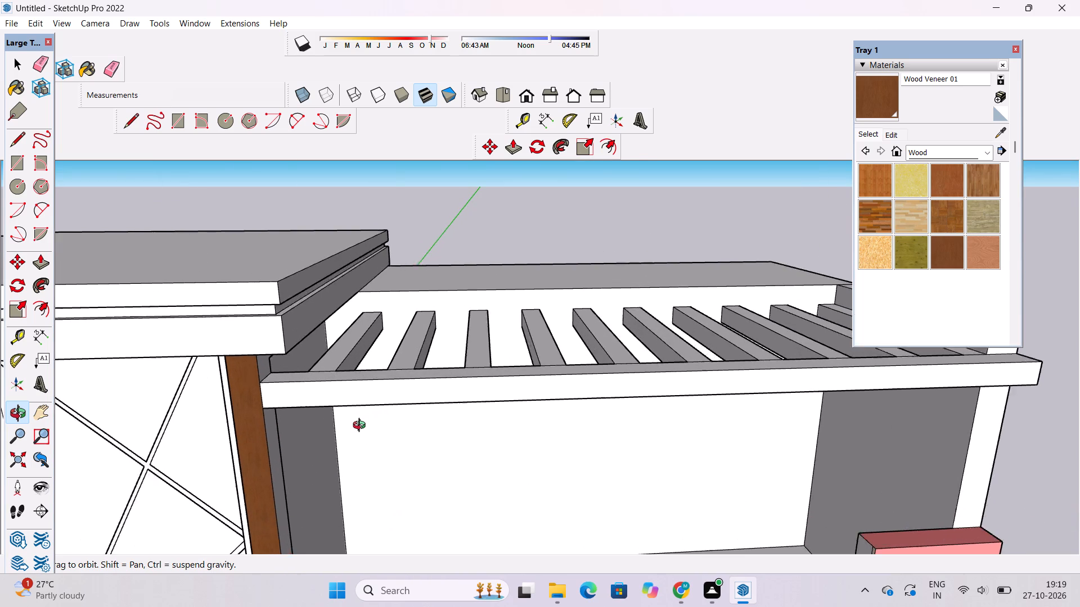
scroll(362, 427, up, 2)
drag(362, 427, 298, 364)
shift+drag(282, 366, 391, 388)
drag(391, 388, 355, 377)
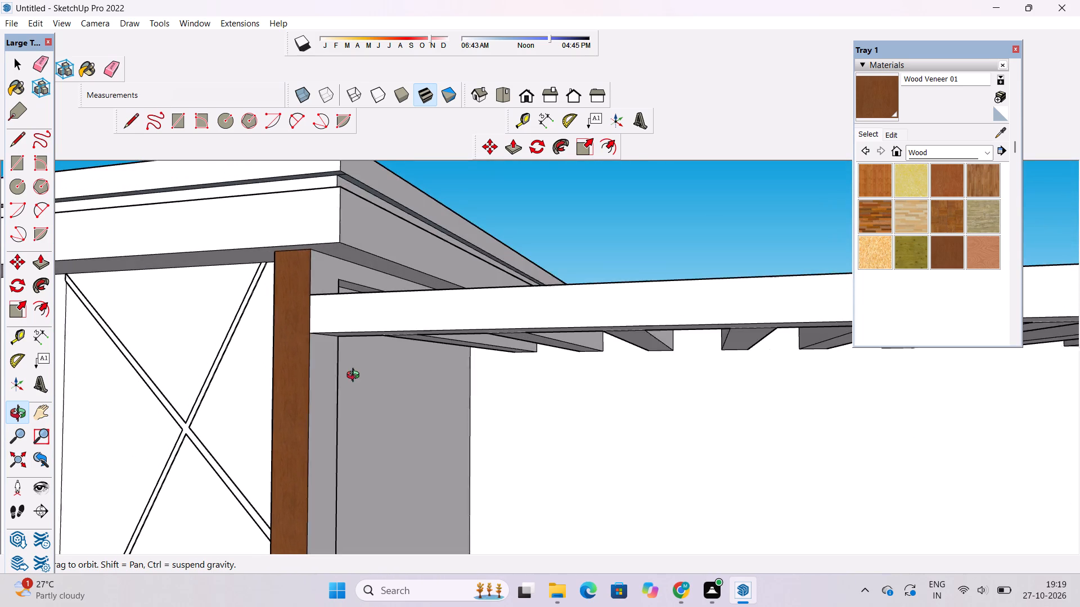
drag(355, 377, 354, 376)
click(866, 103)
scroll(368, 369, up, 5)
click(291, 419)
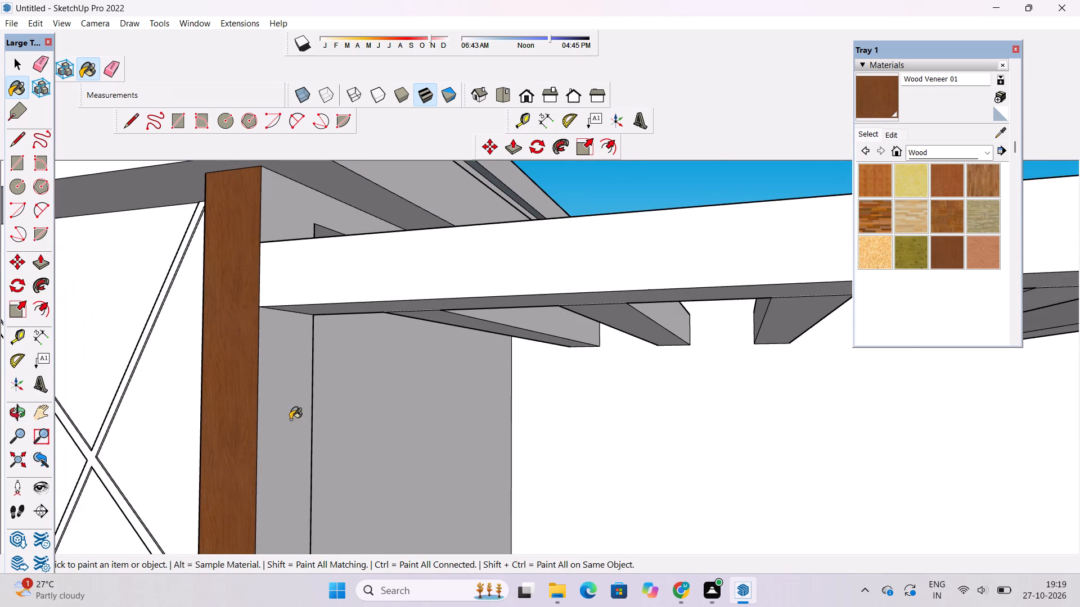
scroll(295, 399, down, 4)
scroll(283, 277, up, 5)
click(282, 249)
scroll(334, 257, up, 6)
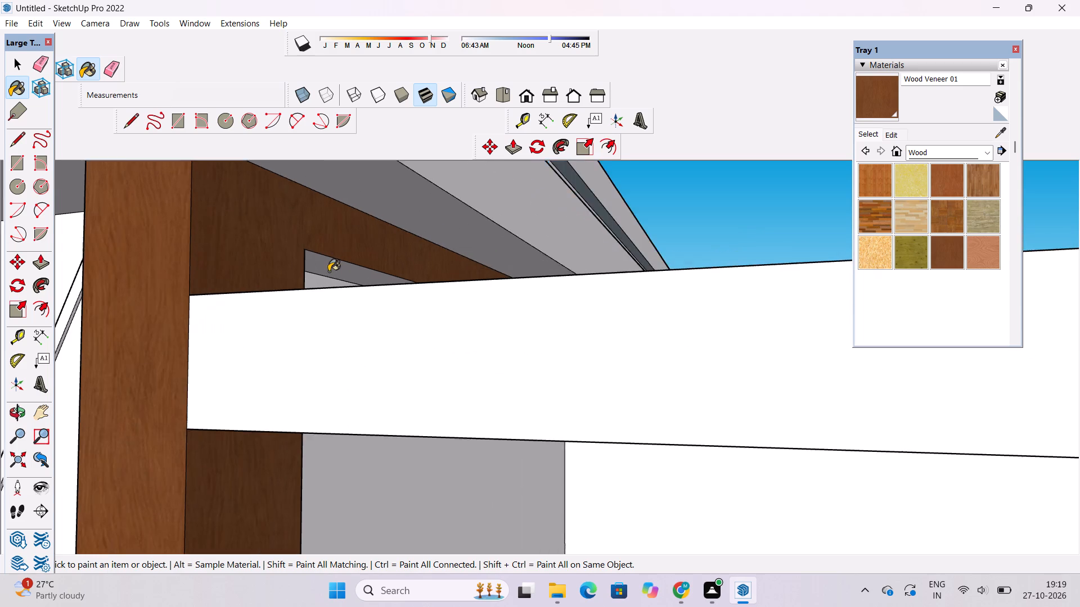
scroll(328, 271, up, 3)
click(328, 270)
Paint the pergola front beam's underside and inner face, plus the sides and undersides of the two slats nearest the post, with Wood Veneer 01.
scroll(308, 272, down, 5)
key(o)
drag(433, 394, 238, 323)
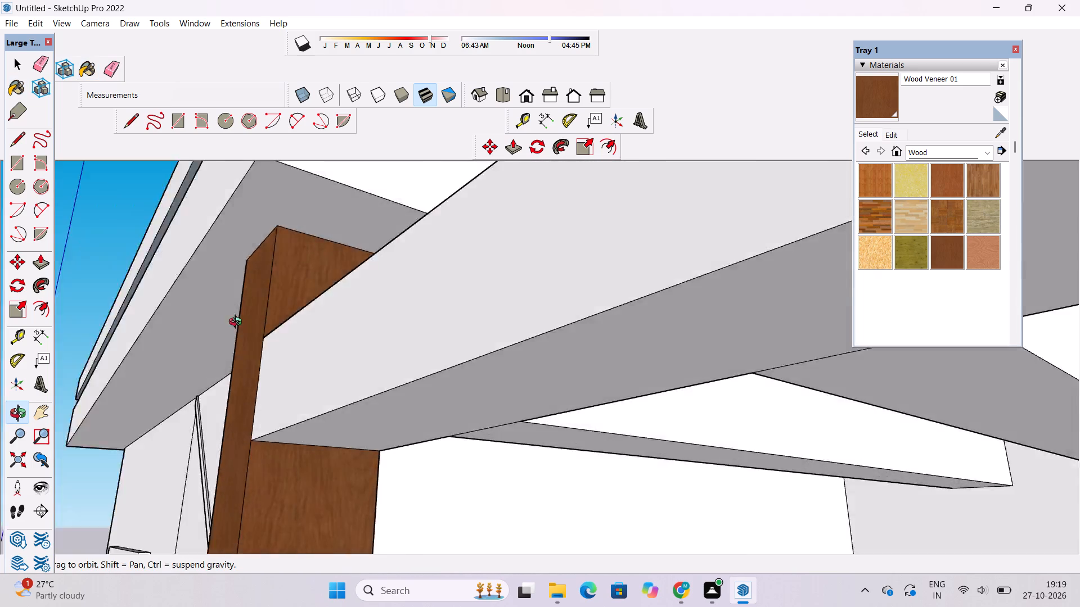
drag(238, 323, 74, 336)
shift+drag(600, 478, 508, 248)
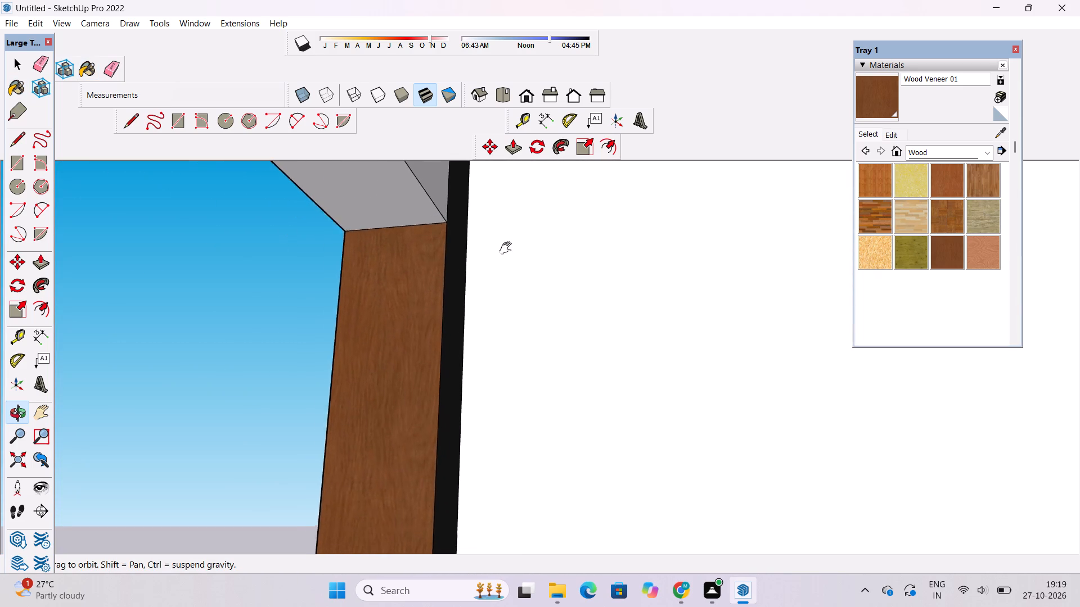
shift+drag(508, 248, 504, 226)
shift+drag(497, 240, 580, 377)
click(872, 87)
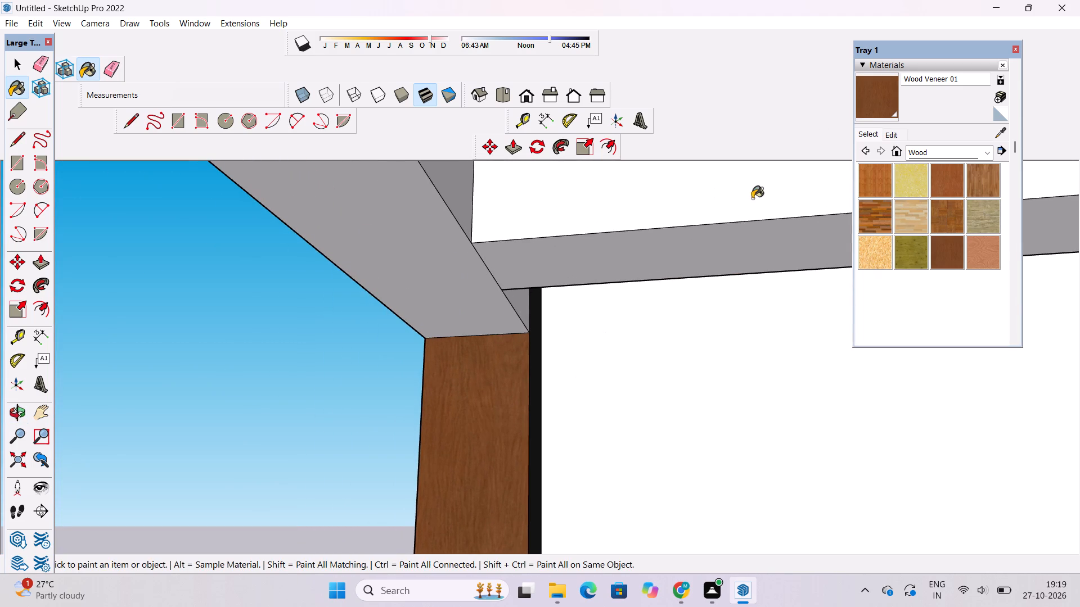
click(744, 201)
click(742, 225)
click(443, 273)
click(453, 203)
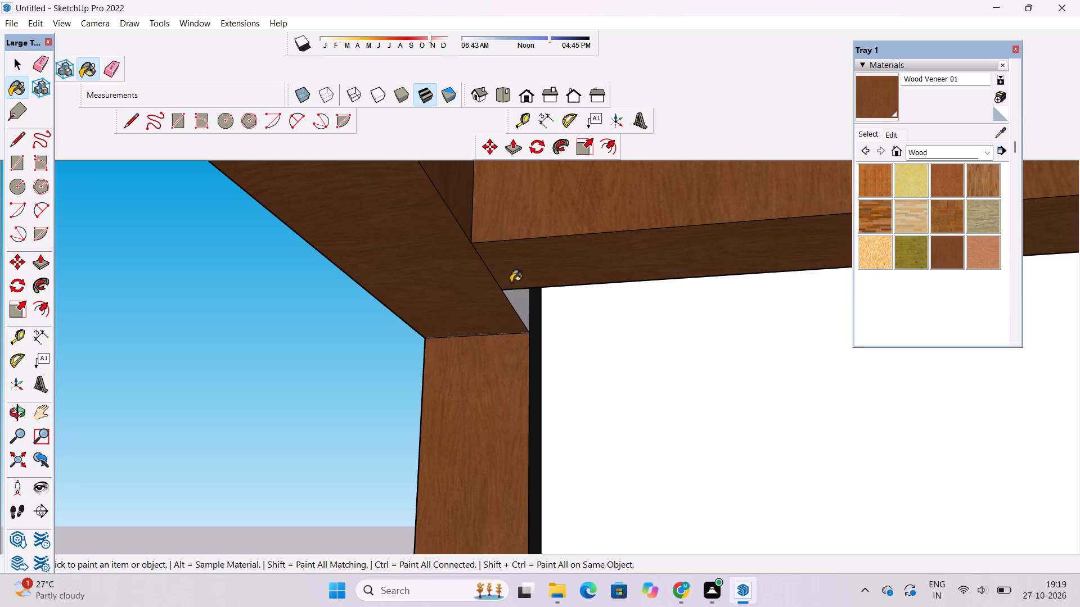
click(518, 305)
scroll(674, 302, down, 6)
click(627, 201)
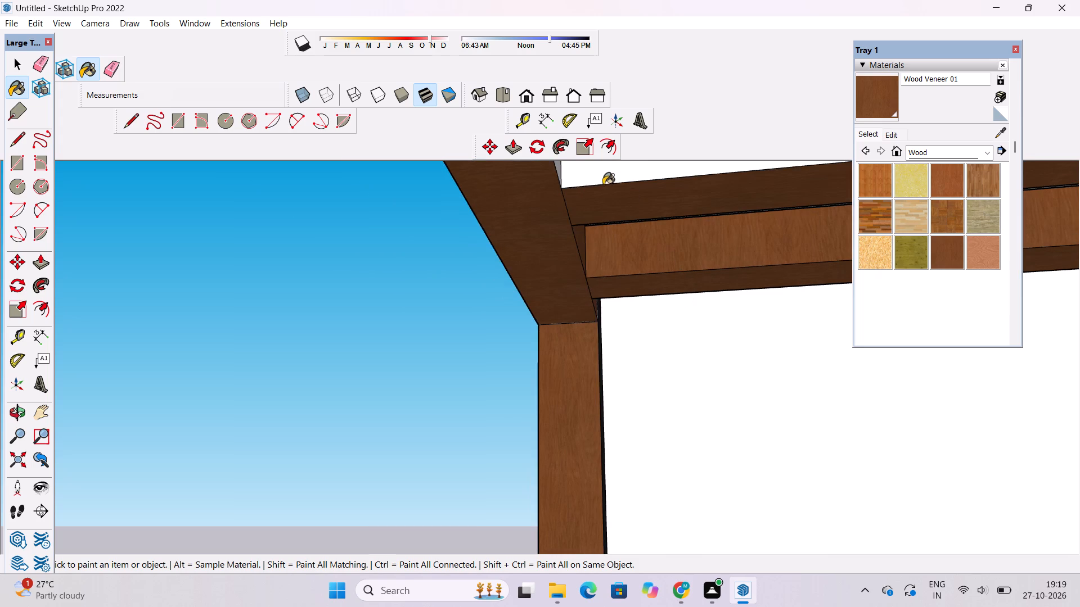
click(601, 182)
Paint the long front face of the pergola's front beam with Wood Veneer 01.
key(o)
drag(386, 296, 730, 342)
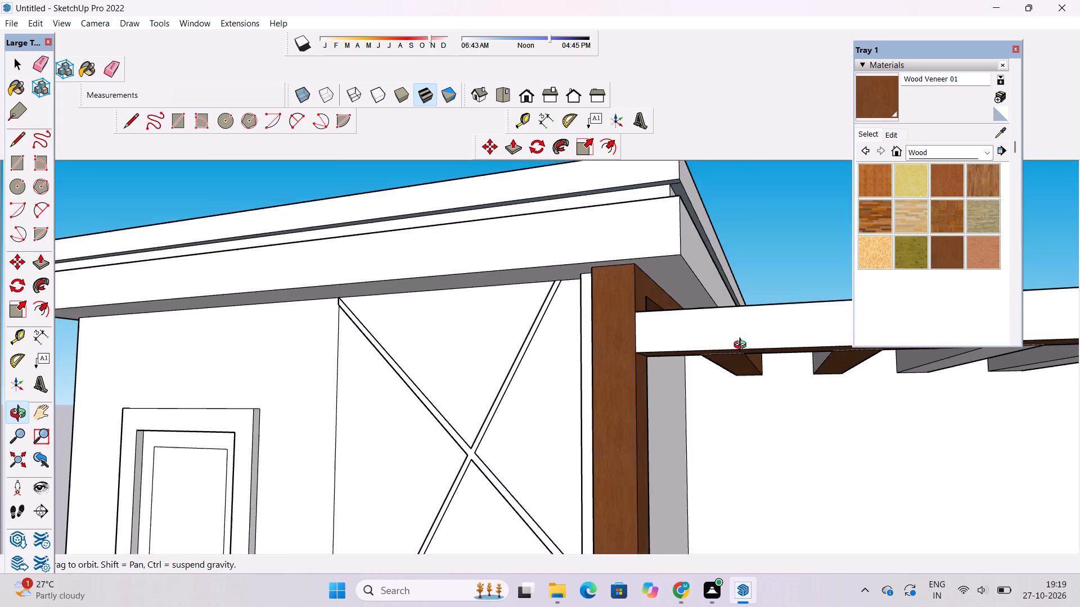
scroll(743, 346, down, 2)
shift+drag(726, 352, 430, 352)
drag(391, 357, 521, 488)
drag(561, 456, 284, 436)
drag(287, 414, 270, 329)
click(876, 96)
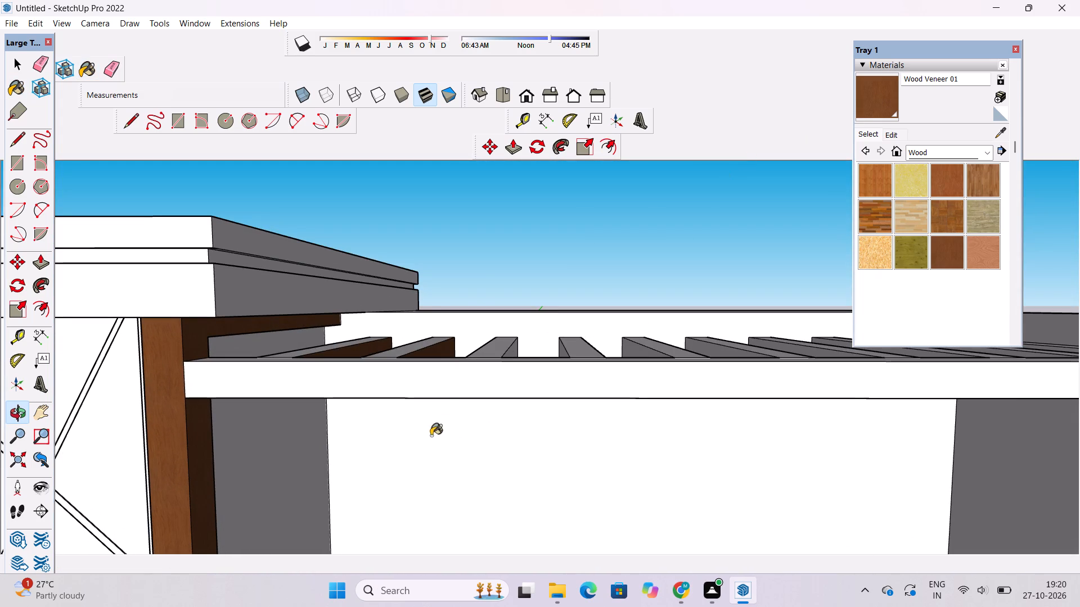
click(448, 379)
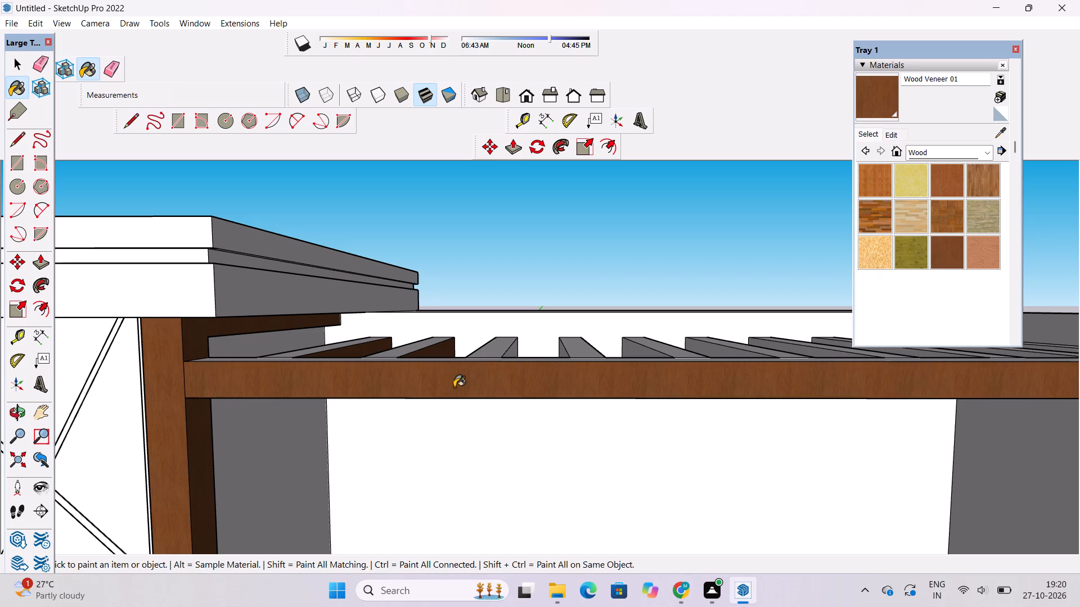
Paint the top face of the pergola's front beam and the tops of the three slats farthest from the post with Wood Veneer 01.
scroll(377, 411, down, 13)
scroll(480, 480, up, 8)
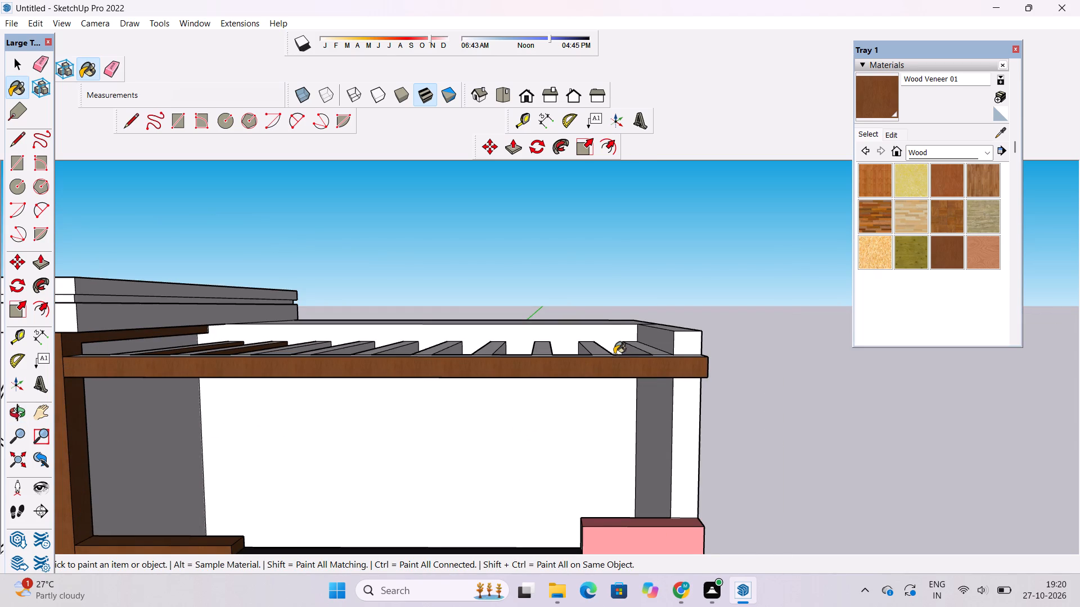
key(o)
drag(607, 365, 655, 525)
shift+drag(500, 450, 542, 445)
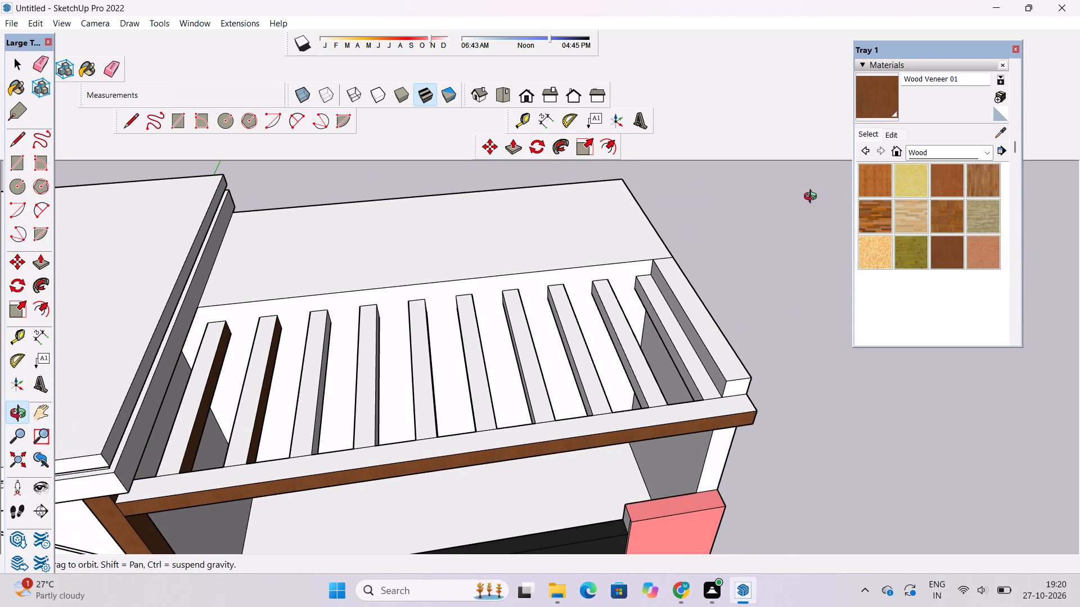
click(869, 102)
click(717, 408)
click(699, 384)
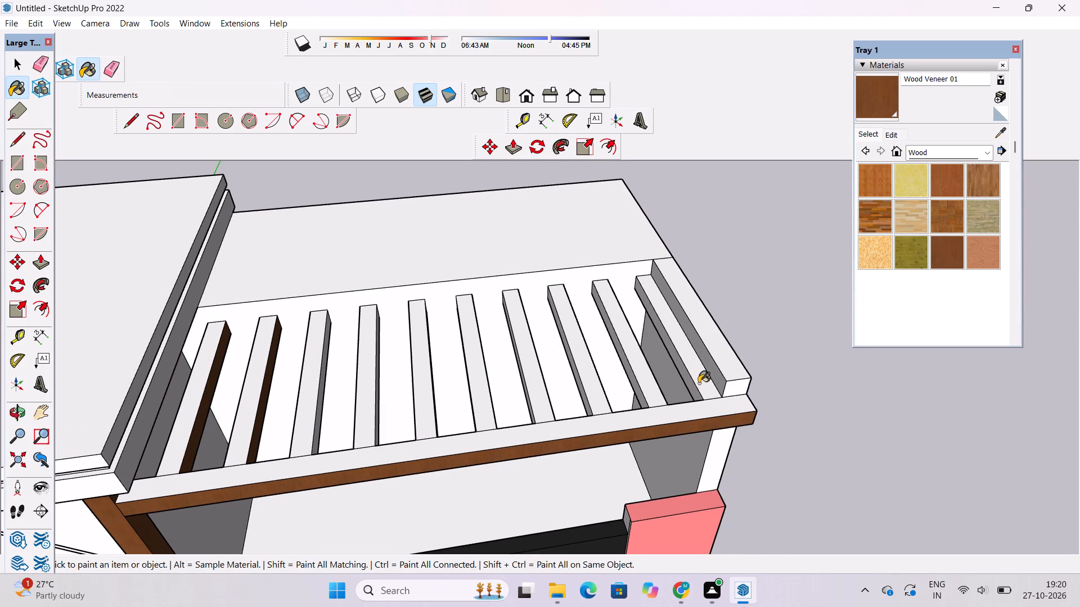
click(646, 378)
click(587, 373)
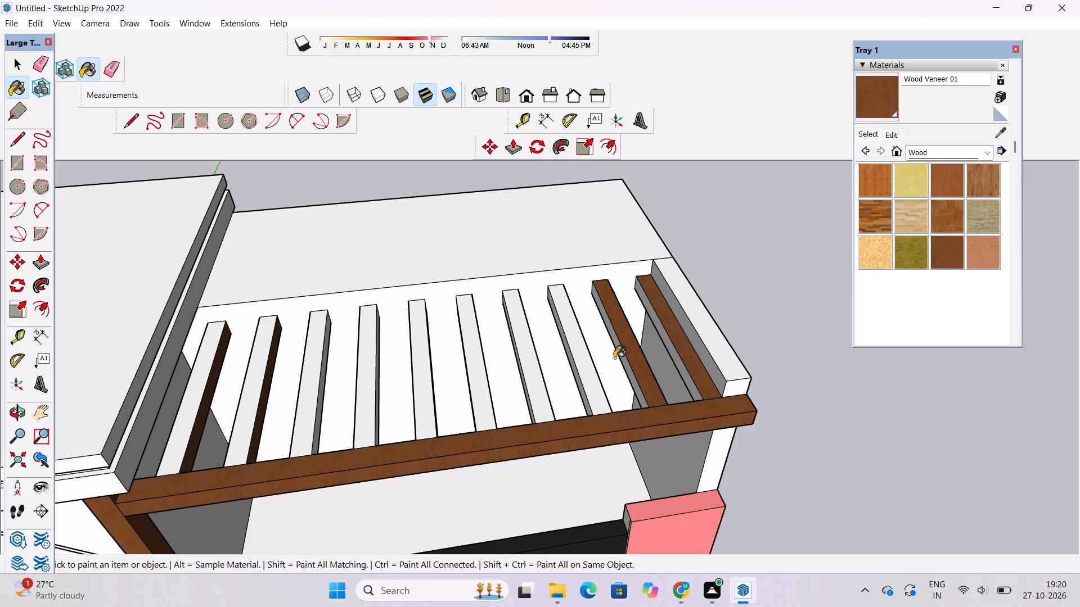
Paint the post-facing sides of the two pergola slats farthest from the post with Wood Veneer 01.
scroll(678, 353, up, 5)
click(665, 339)
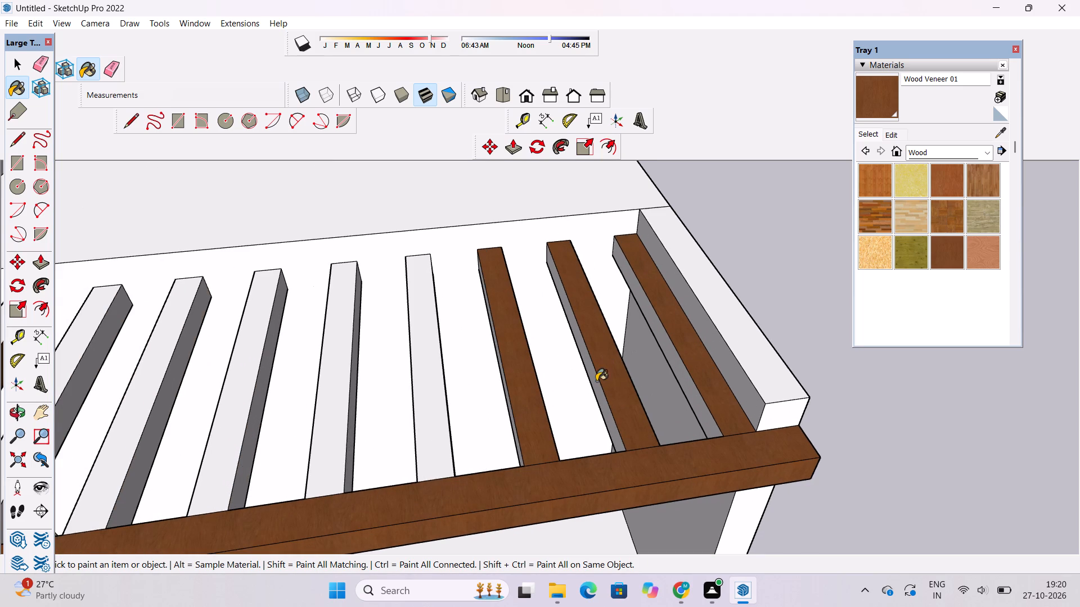
click(595, 383)
Paint the top faces of the seven remaining white pergola slats with Wood Veneer 01.
click(429, 407)
click(337, 414)
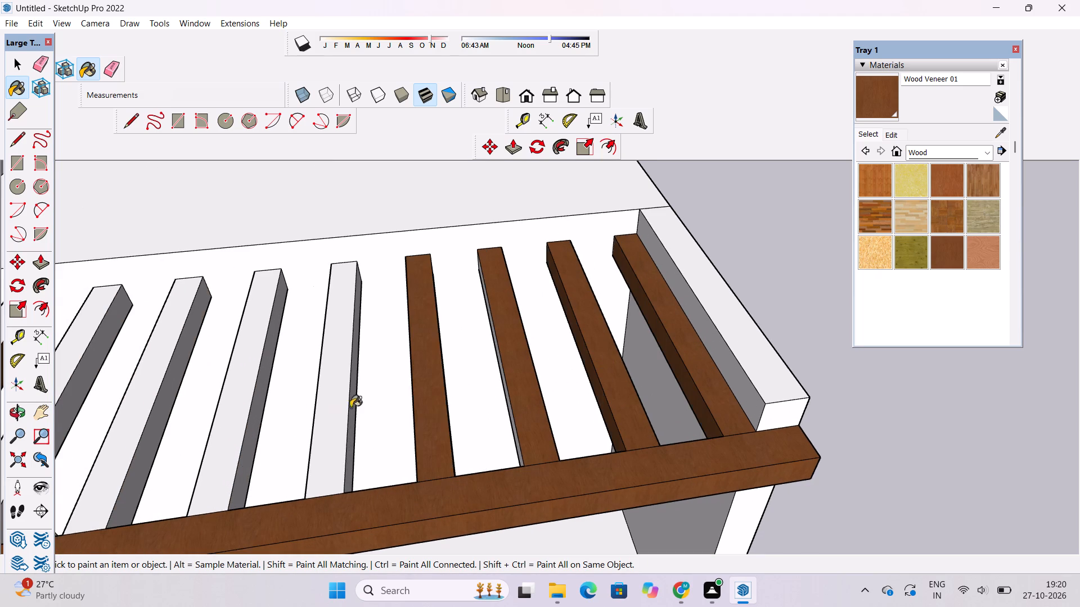
scroll(616, 328, down, 5)
scroll(424, 389, up, 4)
click(424, 387)
click(352, 396)
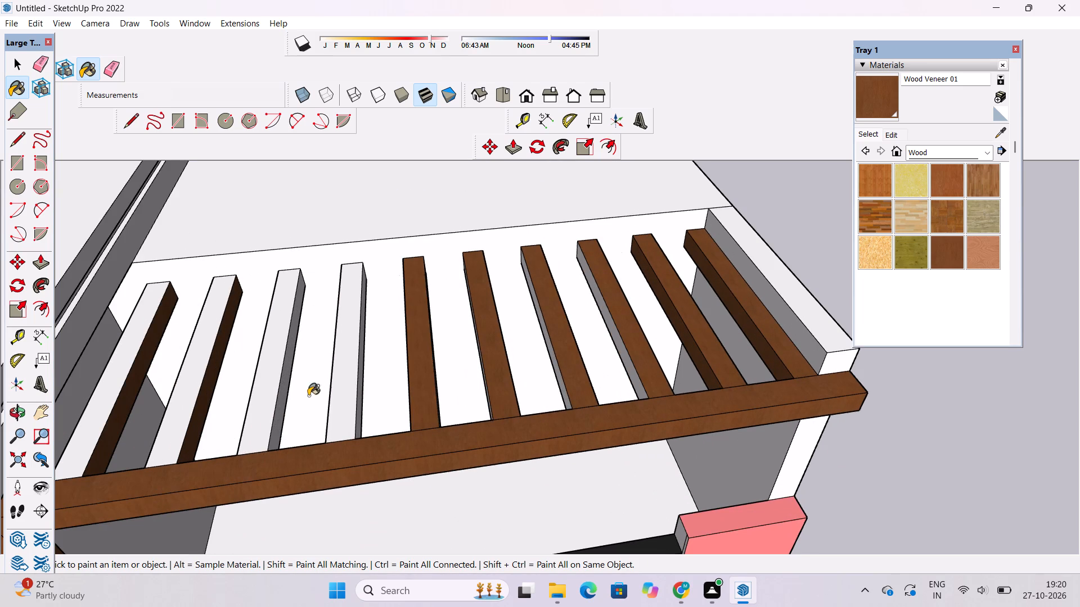
click(270, 388)
click(200, 374)
scroll(499, 327, down, 3)
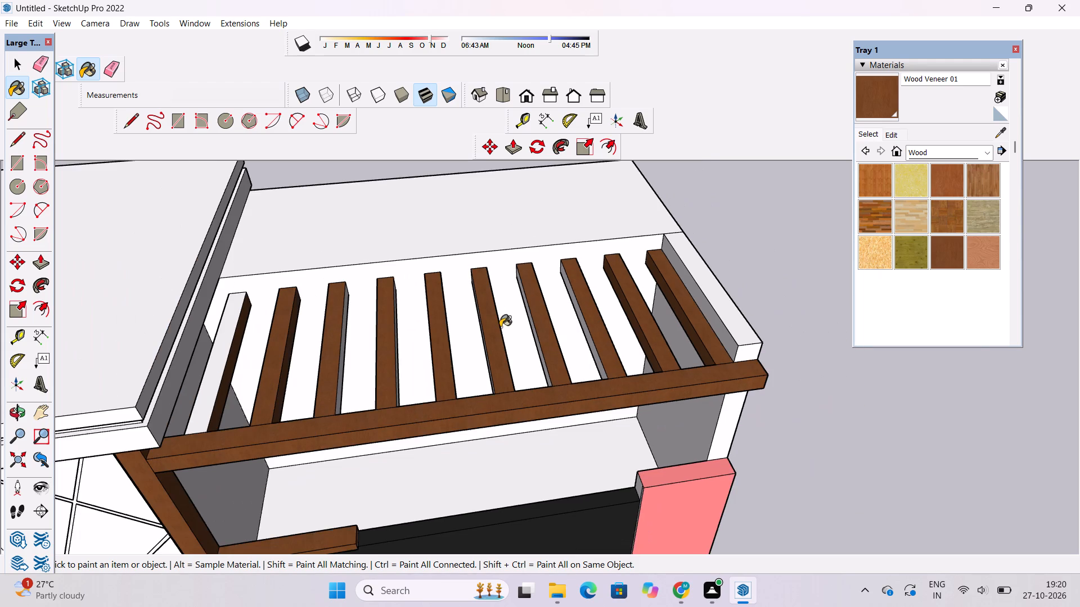
scroll(205, 353, up, 4)
click(228, 352)
Paint the bare side faces of the third to fifth pergola slats from the post with Wood Veneer 01.
scroll(218, 352, down, 4)
scroll(323, 358, up, 3)
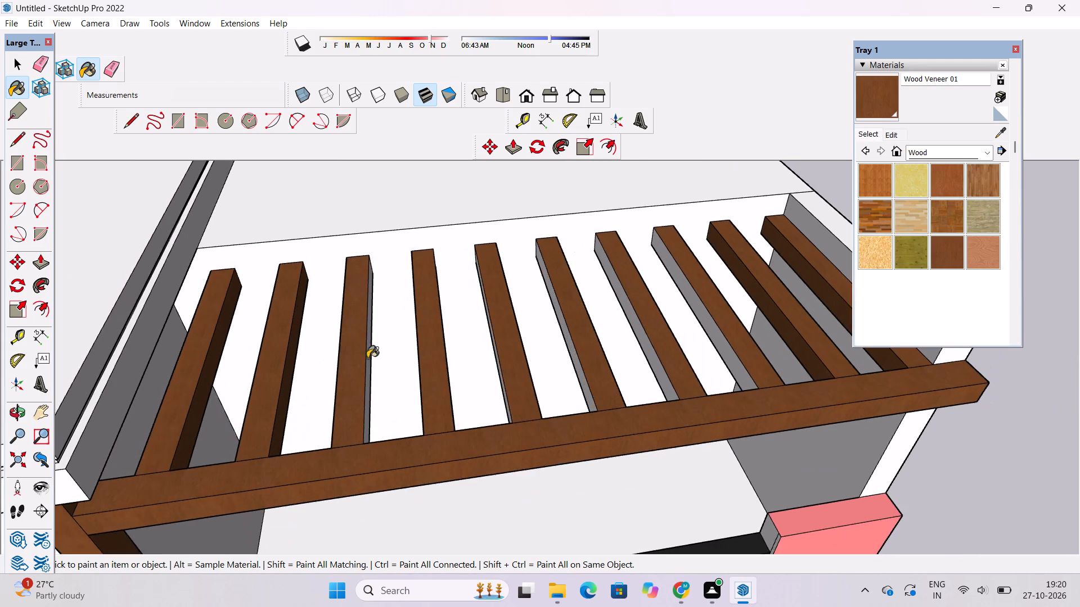
scroll(367, 358, up, 8)
click(341, 350)
click(603, 299)
scroll(184, 359, down, 6)
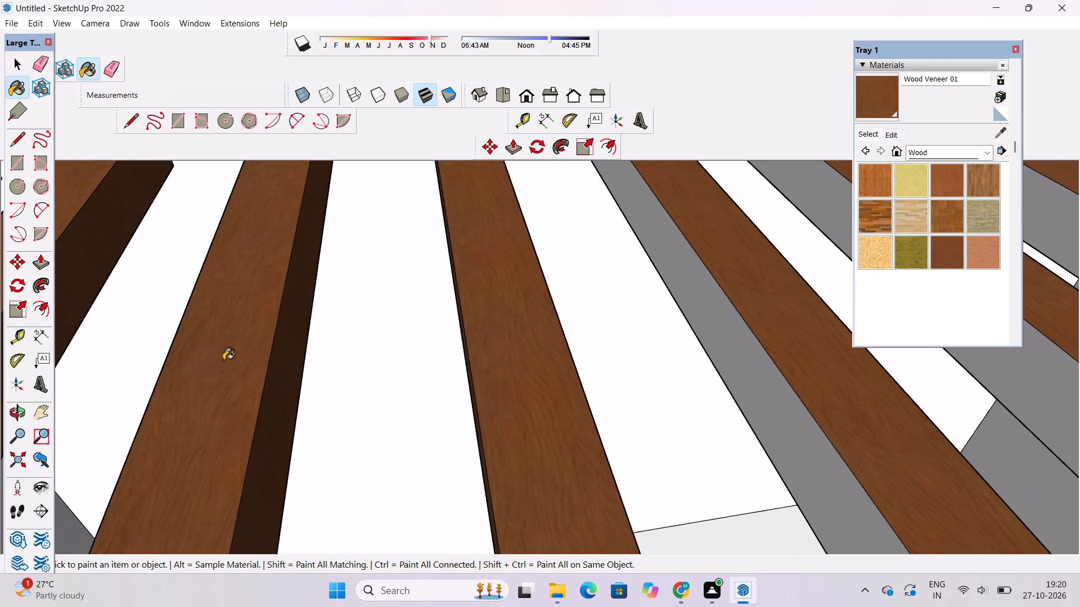
click(690, 300)
scroll(273, 356, down, 5)
scroll(397, 382, down, 6)
scroll(471, 386, up, 3)
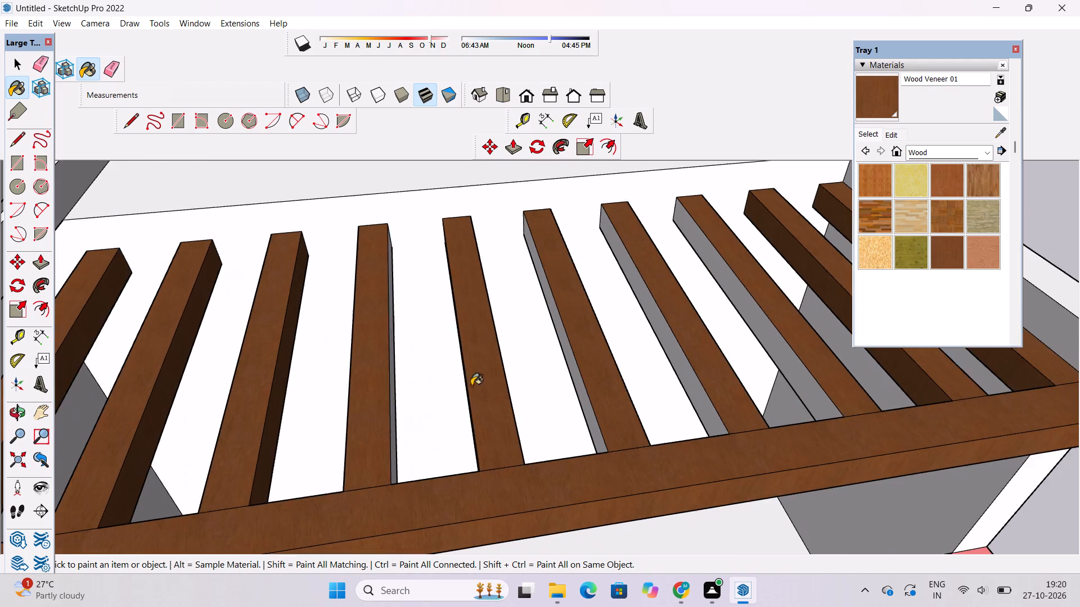
scroll(471, 386, up, 6)
click(331, 383)
scroll(404, 342, down, 7)
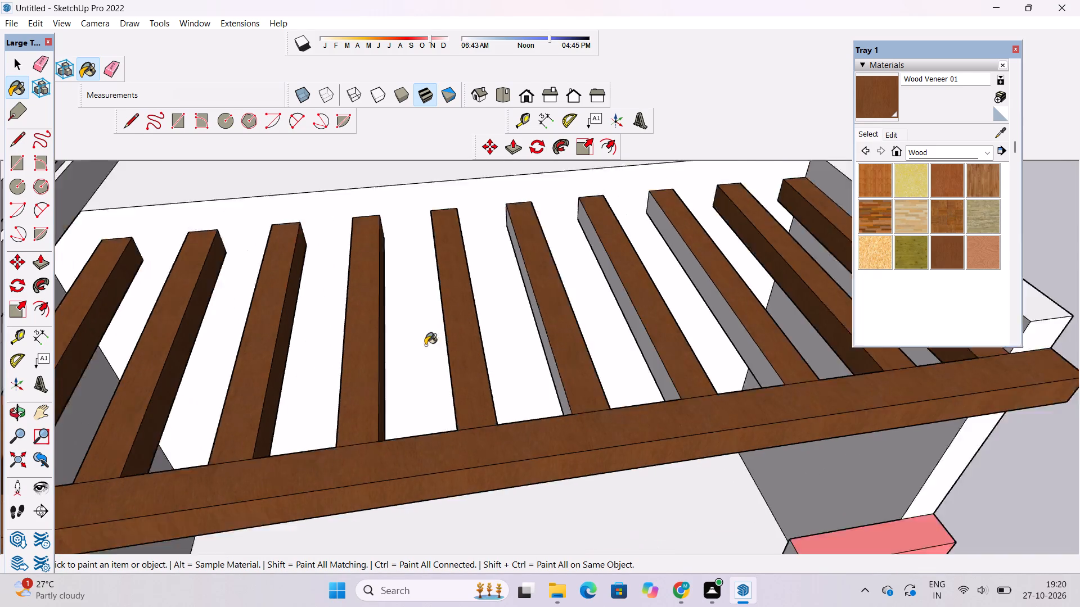
Paint the bare side faces visible from above on the fifth to eighth pergola slats with Wood Veneer 01.
scroll(425, 345, down, 1)
scroll(487, 338, up, 8)
click(543, 301)
click(319, 352)
scroll(299, 357, down, 11)
scroll(534, 356, up, 4)
click(580, 310)
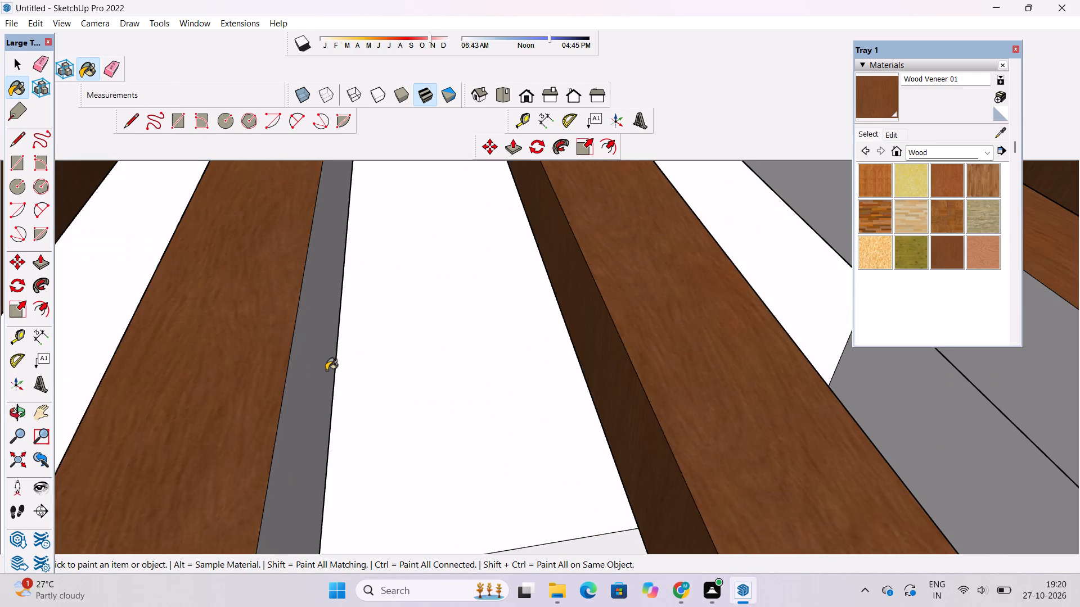
click(304, 377)
scroll(260, 387, down, 11)
scroll(555, 338, up, 4)
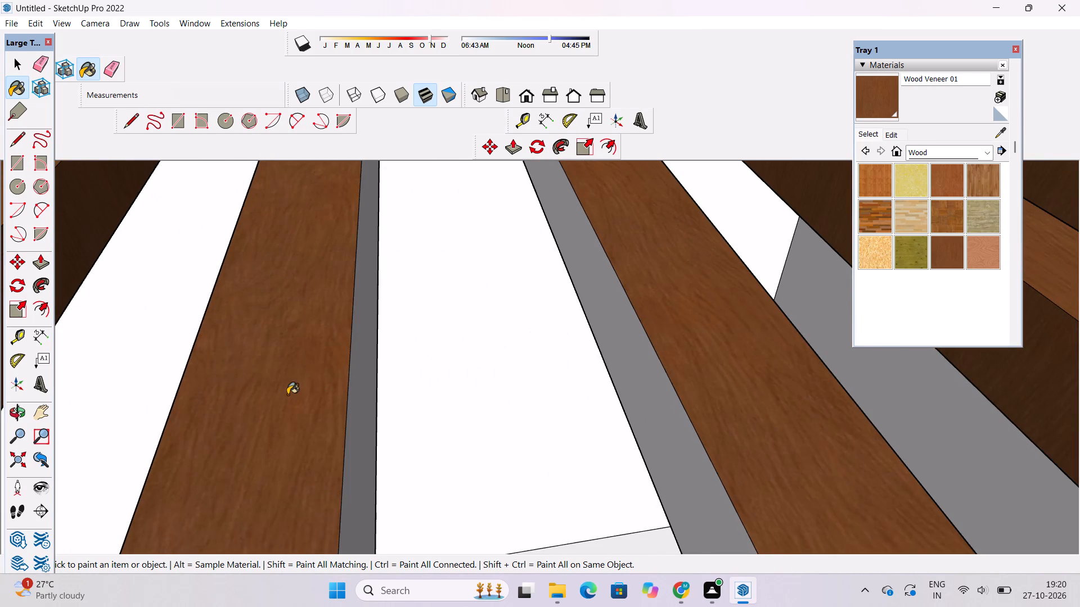
click(284, 395)
click(652, 312)
scroll(251, 396, down, 19)
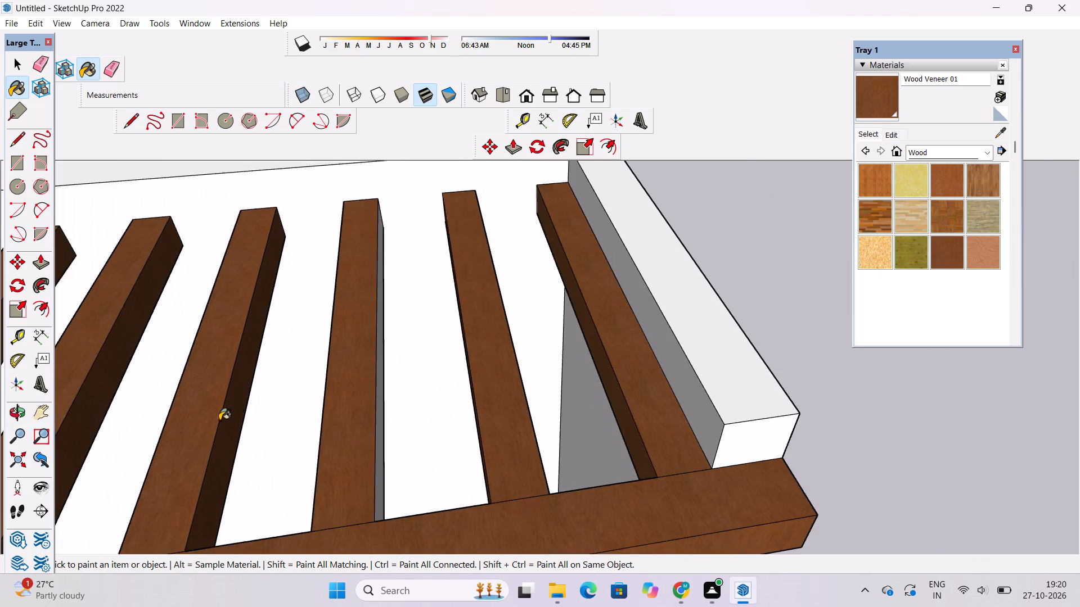
scroll(219, 420, down, 1)
scroll(404, 380, up, 6)
click(311, 389)
scroll(547, 389, down, 14)
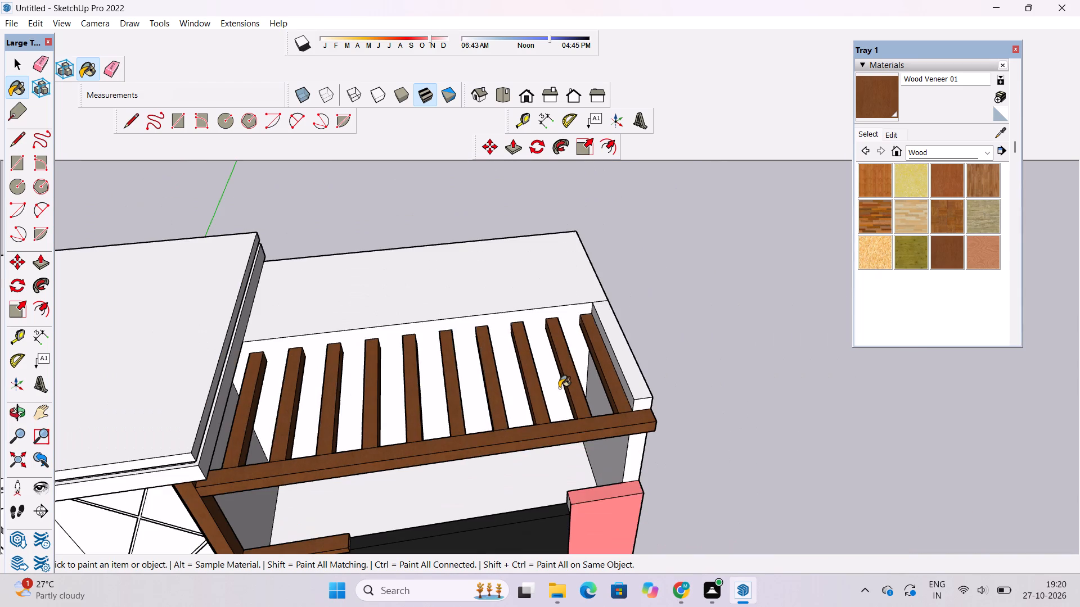
From below, paint the bare sides of the slats near the post and the adjacent slat's side and underside with Wood Veneer 01.
scroll(559, 388, down, 1)
key(o)
drag(585, 451, 544, 115)
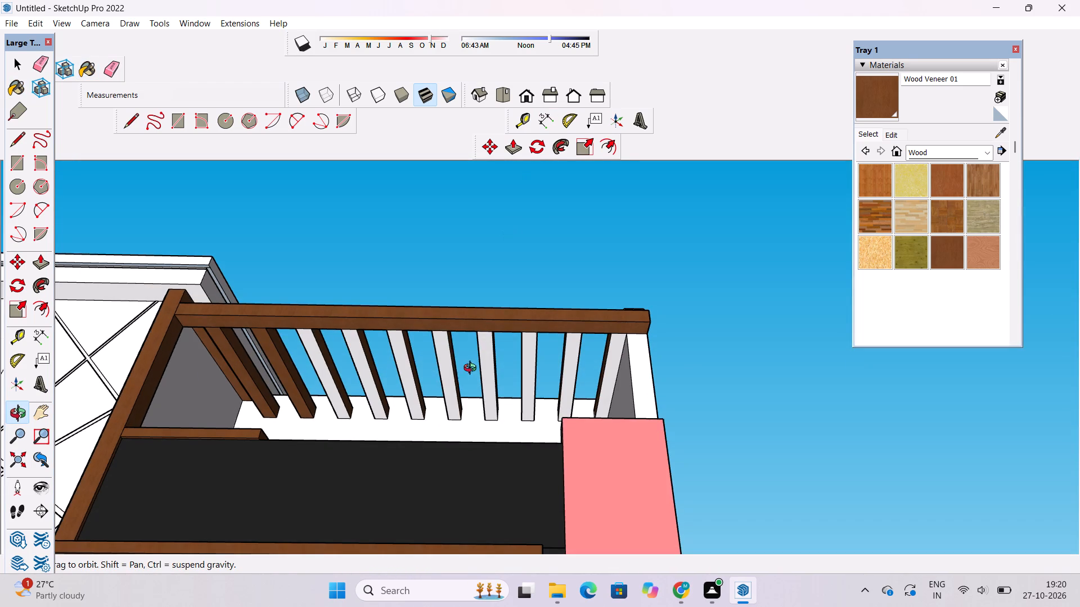
shift+drag(438, 378, 479, 425)
scroll(358, 441, up, 5)
drag(375, 434, 514, 481)
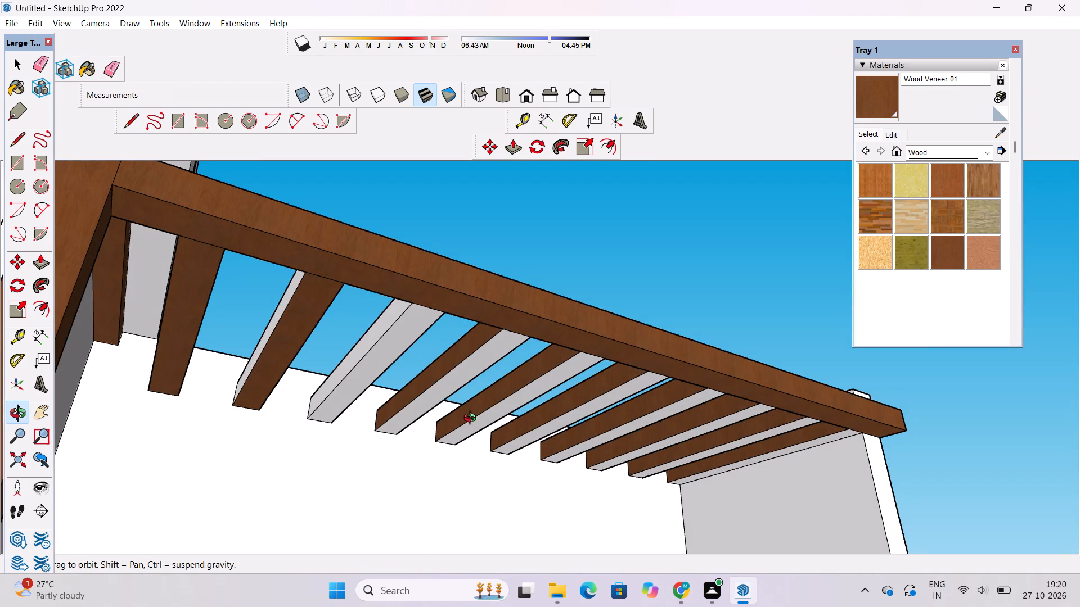
drag(299, 364, 366, 385)
drag(350, 362, 403, 431)
drag(403, 432, 354, 377)
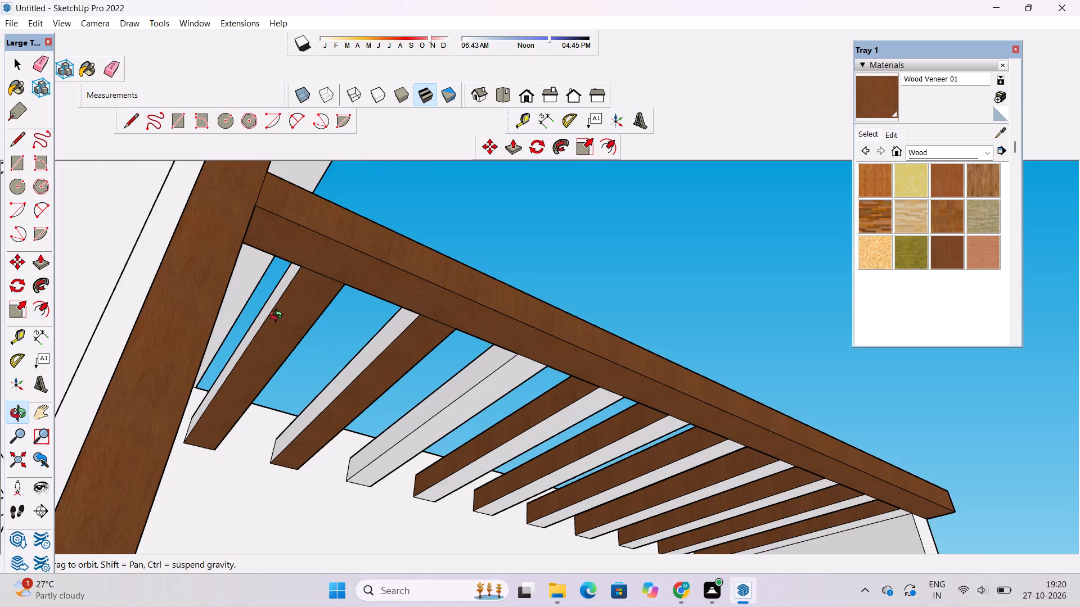
scroll(278, 317, up, 2)
shift+drag(279, 316, 293, 339)
click(867, 104)
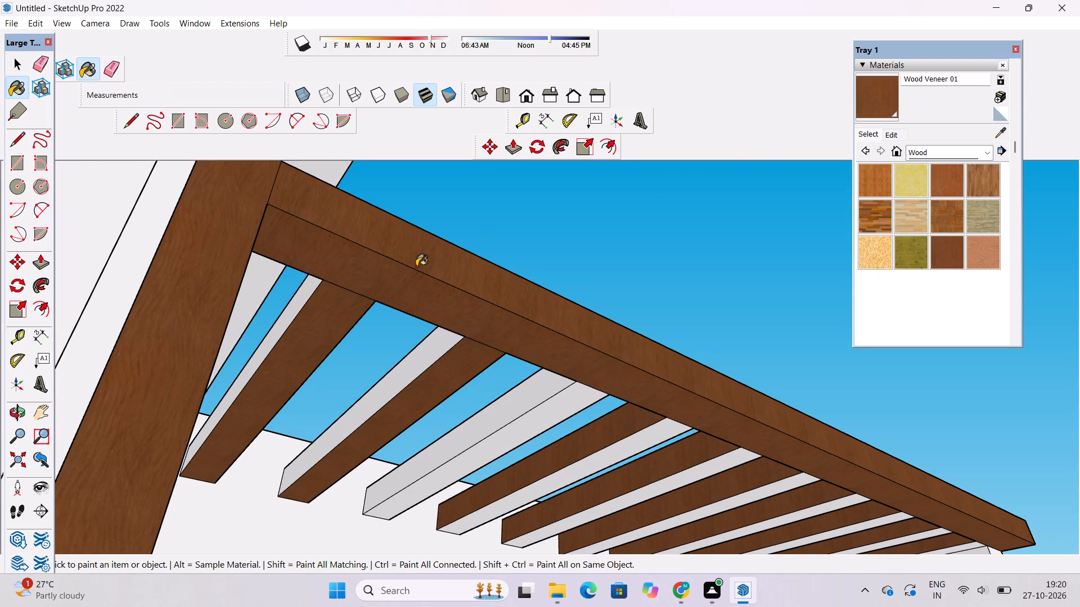
click(300, 297)
click(430, 356)
scroll(285, 340, down, 5)
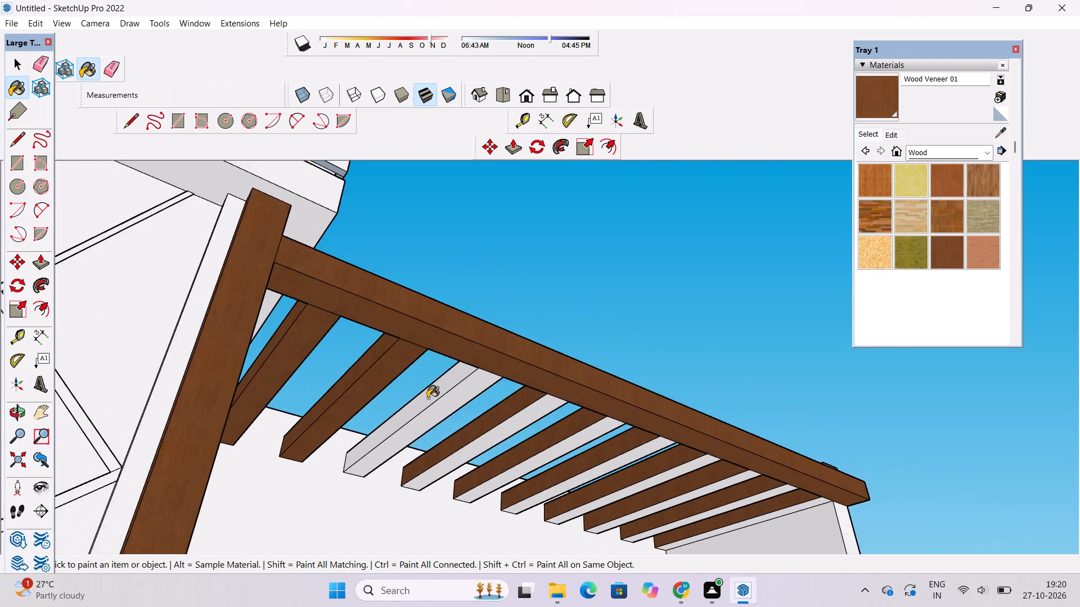
scroll(427, 398, up, 4)
click(489, 385)
click(465, 375)
Paint the undersides of the seven pergola slats farthest from the post with Wood Veneer 01.
scroll(299, 367, down, 6)
scroll(439, 438, up, 5)
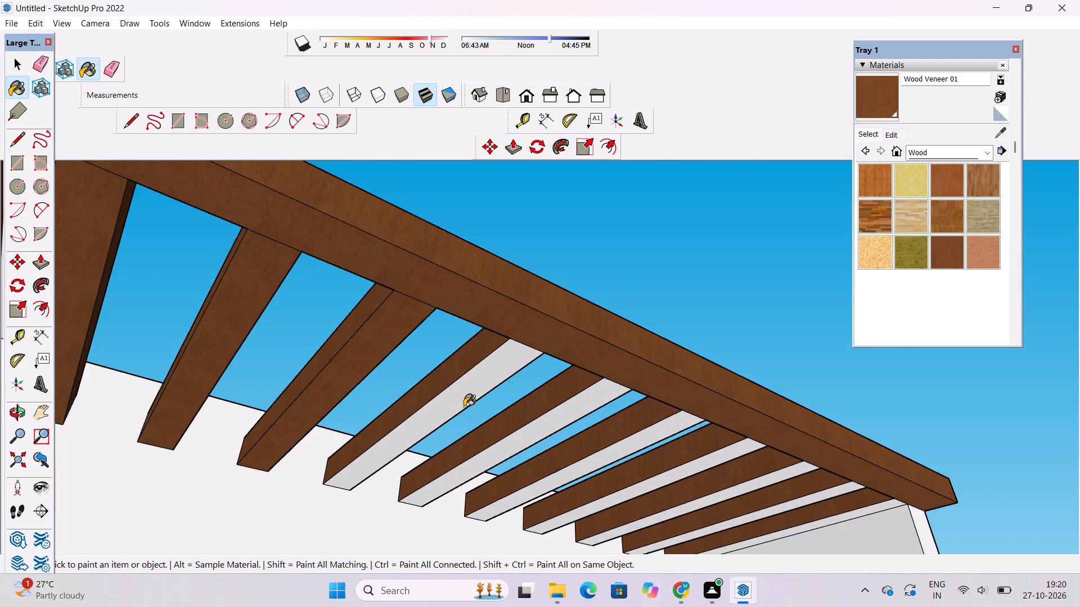
click(475, 388)
click(555, 427)
scroll(255, 386, down, 11)
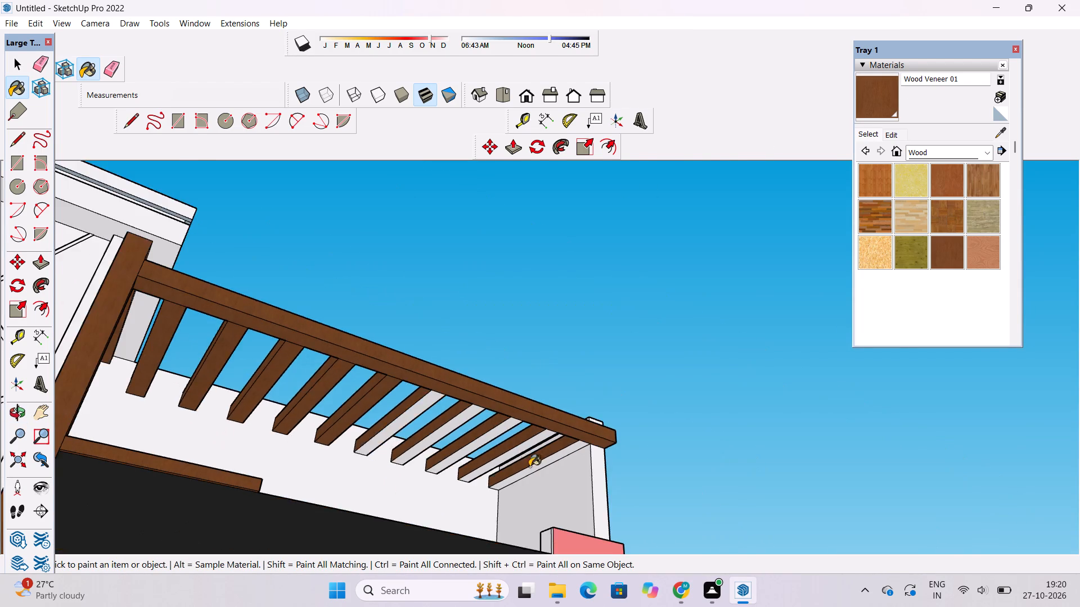
scroll(534, 470, up, 9)
click(566, 440)
click(521, 391)
click(422, 338)
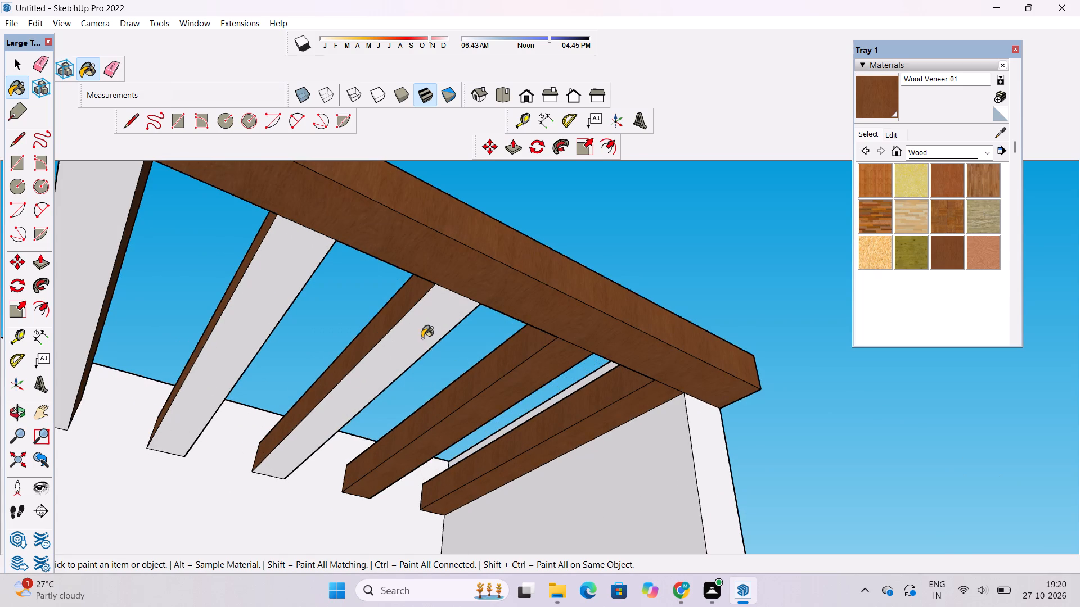
scroll(591, 452, down, 6)
click(439, 379)
click(367, 347)
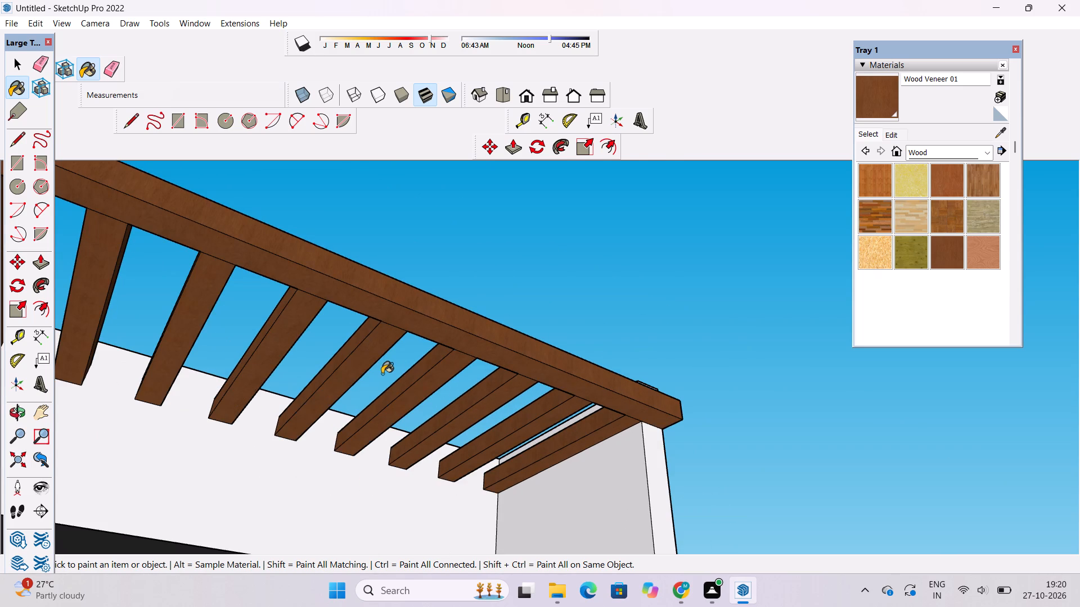
Paint the missed side face of the second-farthest pergola slat from the post, facing the end wall, with Wood Veneer 01.
key(o)
scroll(384, 368, down, 7)
drag(456, 384, 405, 567)
scroll(332, 437, down, 3)
shift+drag(329, 437, 362, 383)
drag(384, 358, 362, 396)
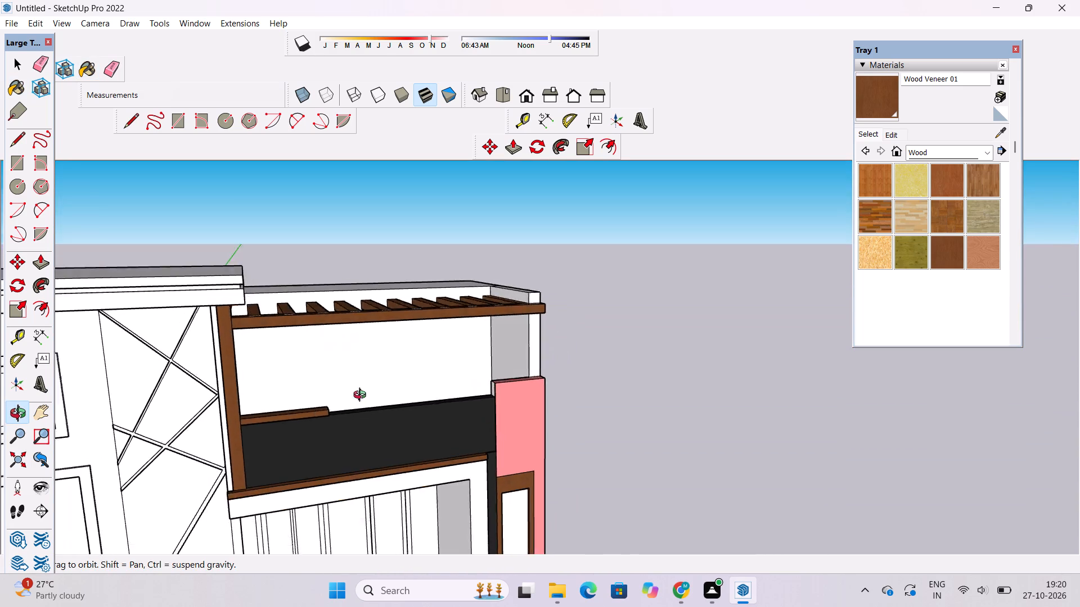
drag(362, 396, 276, 473)
scroll(380, 294, up, 4)
shift+drag(380, 294, 403, 369)
drag(403, 369, 321, 324)
shift+drag(319, 323, 359, 370)
drag(396, 384, 436, 385)
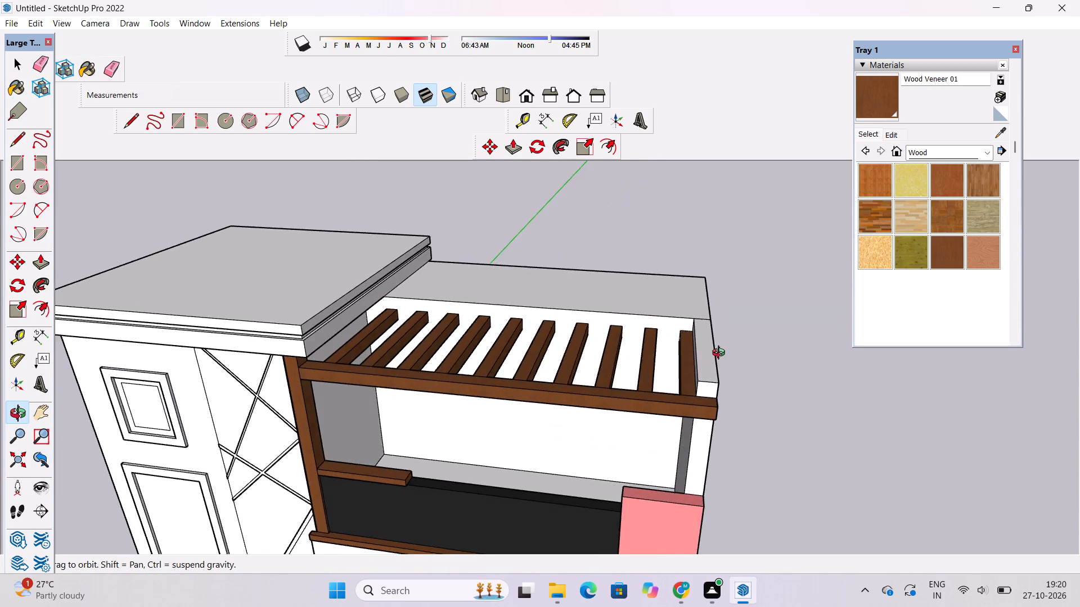
scroll(721, 354, up, 3)
drag(715, 379, 564, 379)
scroll(551, 378, up, 4)
shift+drag(571, 416, 589, 442)
drag(608, 461, 643, 473)
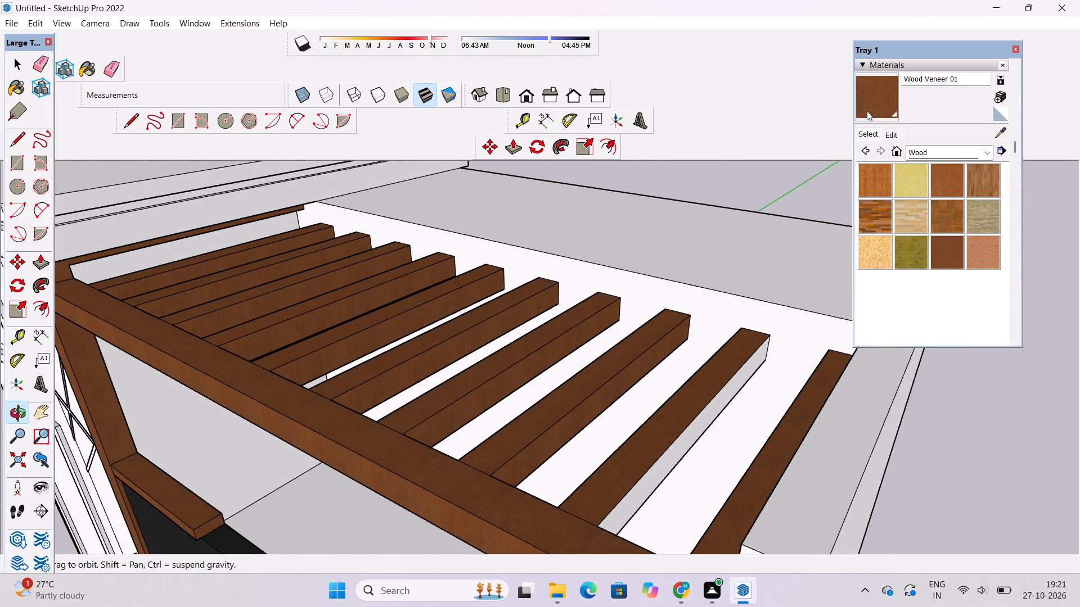
click(872, 102)
scroll(763, 374, up, 5)
click(742, 366)
scroll(673, 328, down, 18)
Paint the front face, top edge and one outer side edge of the tower's small upper window frame with Wood Veneer 01.
key(o)
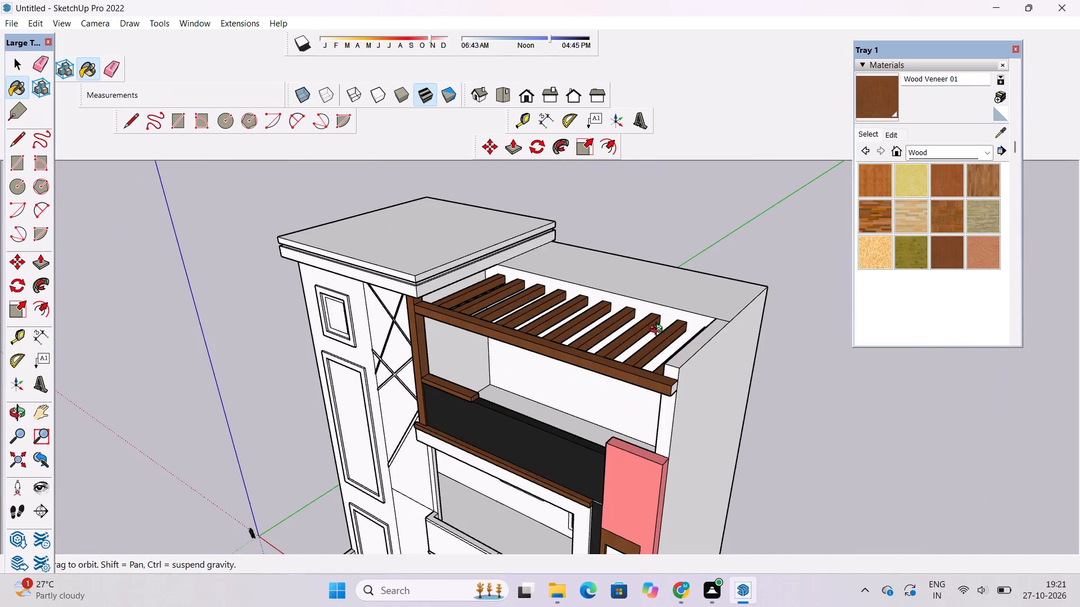
drag(601, 416, 798, 465)
shift+drag(509, 422, 462, 417)
drag(461, 427, 436, 399)
shift+drag(453, 413, 405, 401)
drag(430, 446, 418, 388)
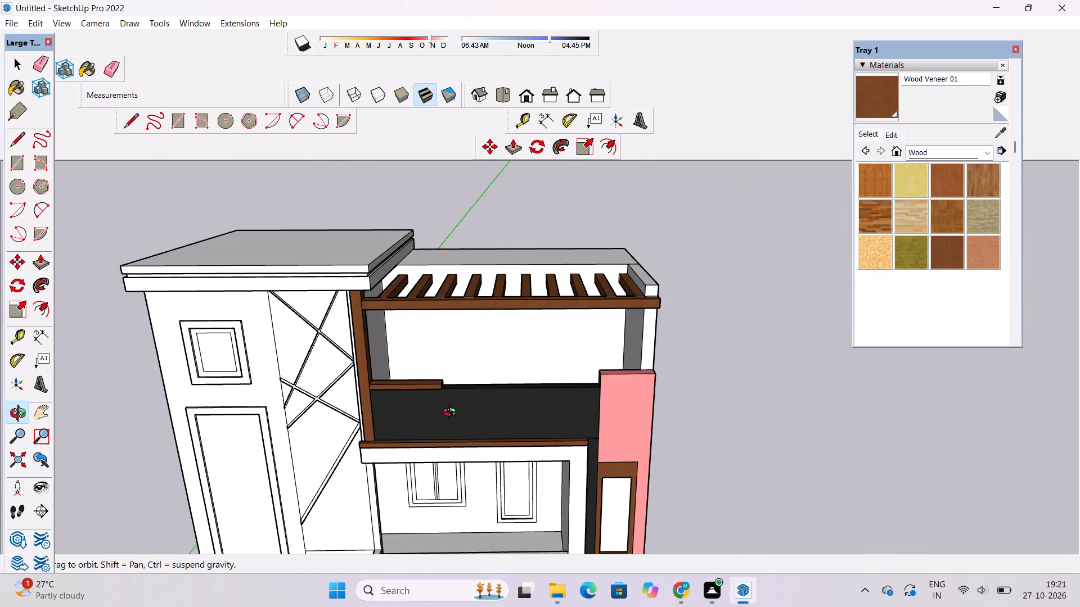
drag(452, 414, 457, 425)
shift+drag(457, 426, 455, 420)
scroll(326, 425, down, 3)
shift+drag(326, 422, 442, 422)
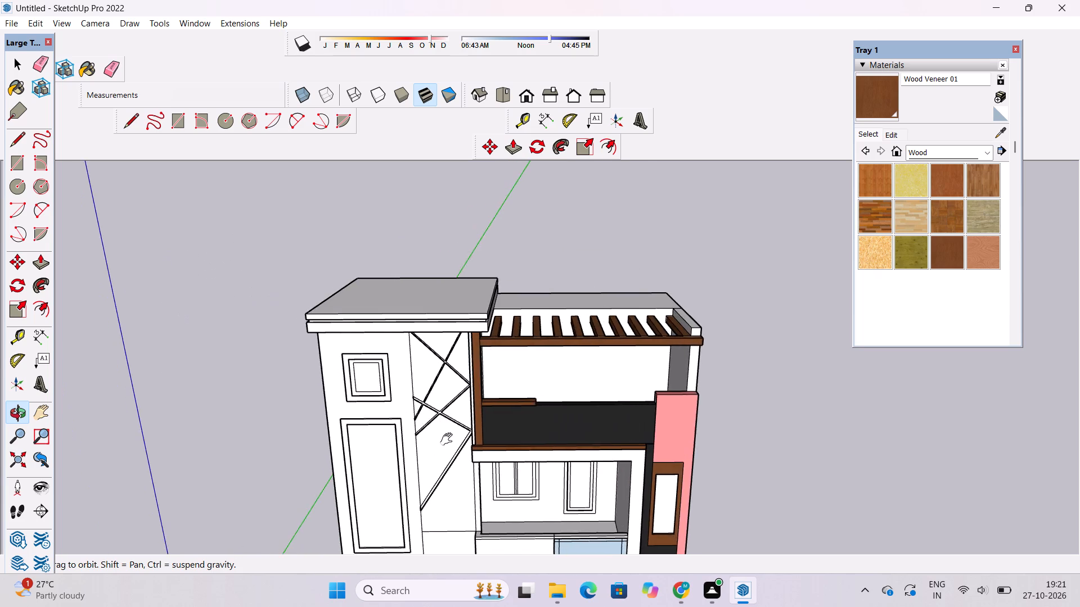
shift+drag(449, 440, 433, 376)
drag(442, 403, 446, 393)
shift+scroll(379, 419, up, 1)
shift+drag(395, 387, 562, 452)
scroll(516, 364, up, 3)
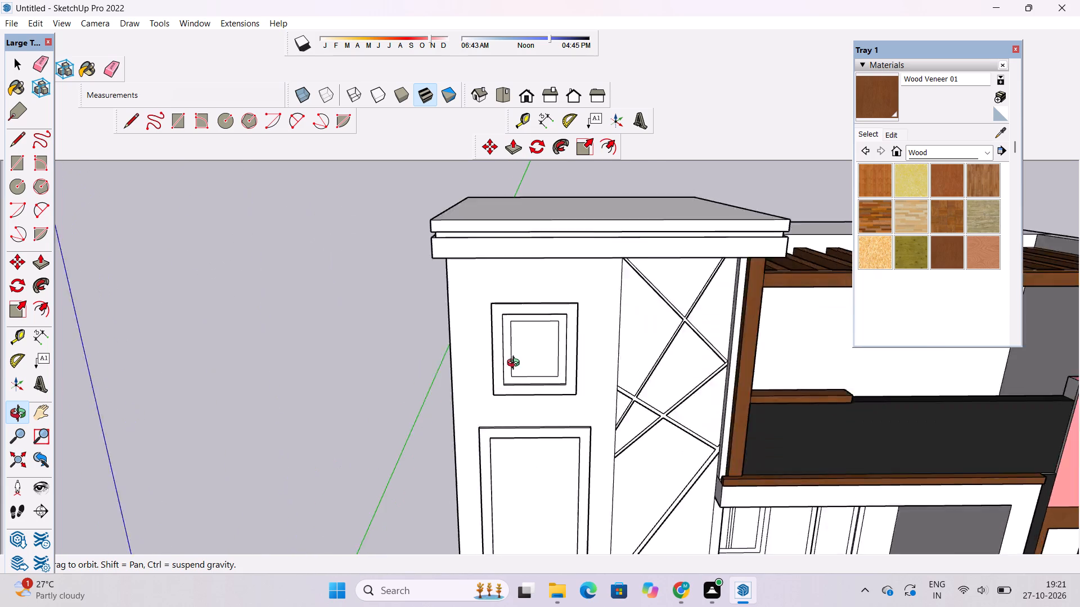
scroll(516, 364, up, 9)
shift+drag(594, 318, 531, 369)
drag(524, 377, 499, 379)
click(873, 103)
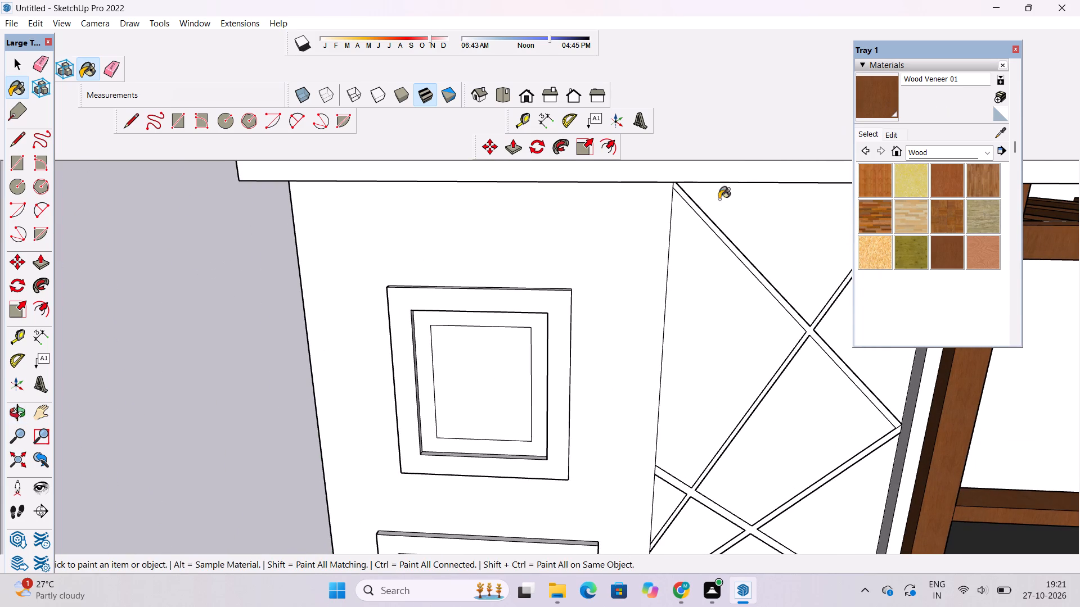
scroll(616, 284, up, 11)
click(512, 320)
scroll(487, 245, up, 5)
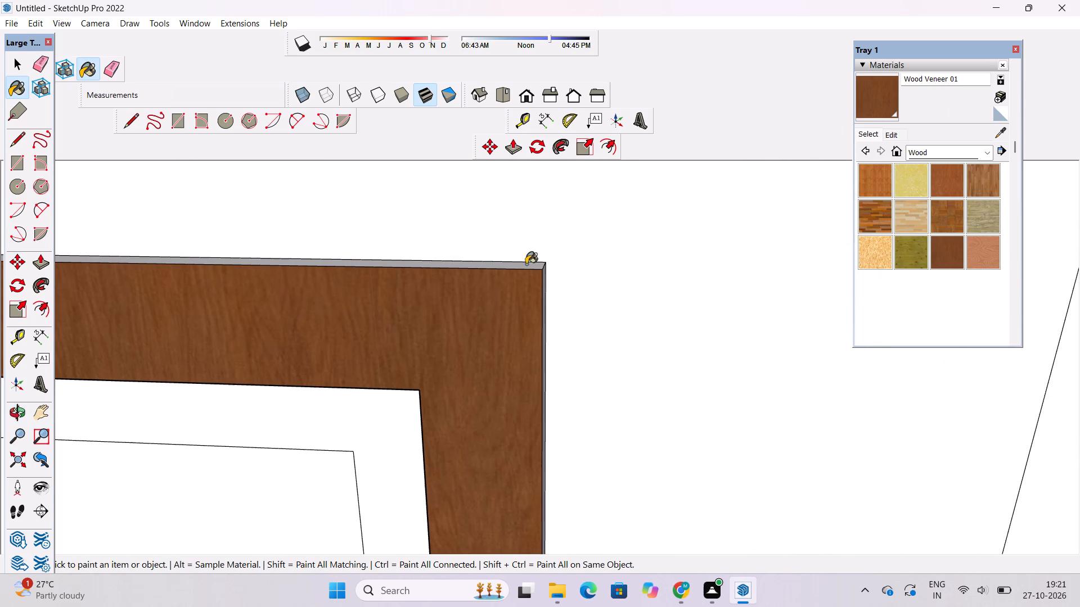
click(526, 264)
click(545, 285)
scroll(588, 240, up, 6)
scroll(530, 308, up, 4)
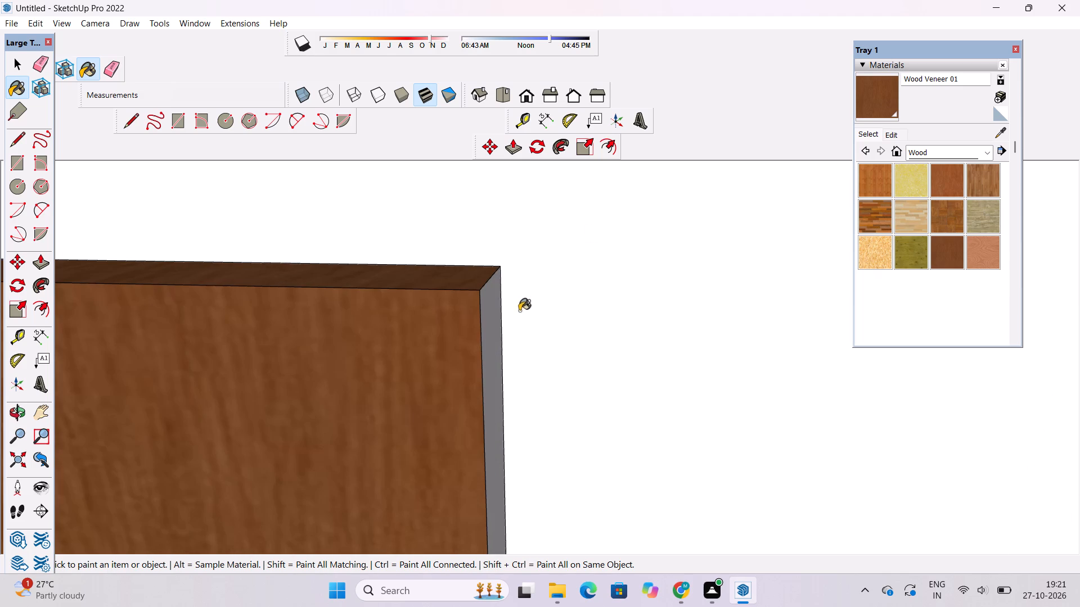
click(493, 314)
Paint the tower's small upper window frame's remaining outer side edge and its inner side and bottom faces with Wood Veneer 01.
scroll(599, 241, down, 20)
scroll(599, 241, down, 11)
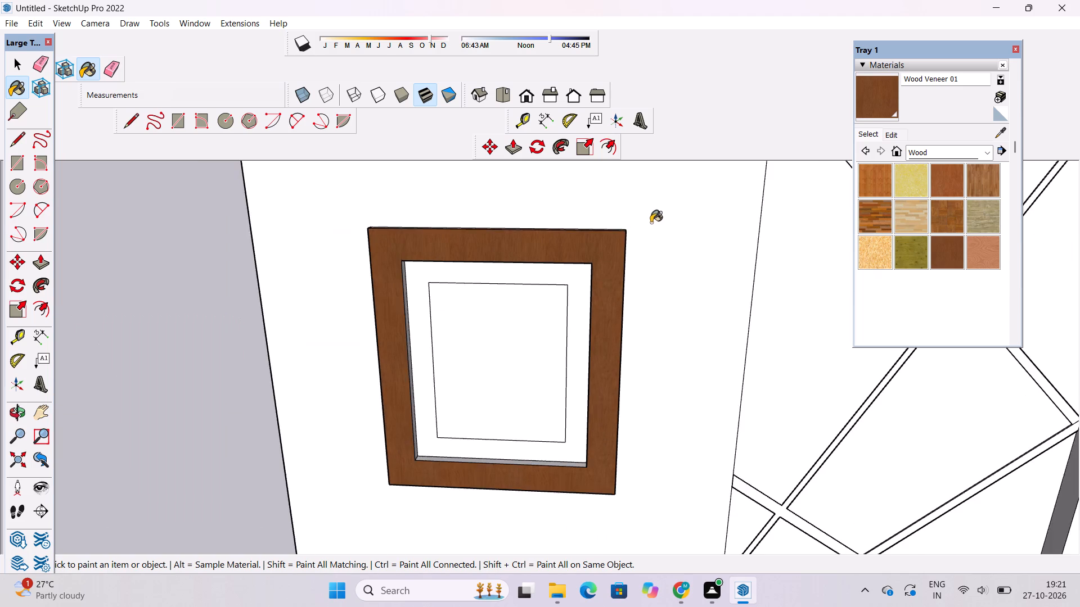
scroll(343, 375, up, 20)
scroll(343, 375, up, 3)
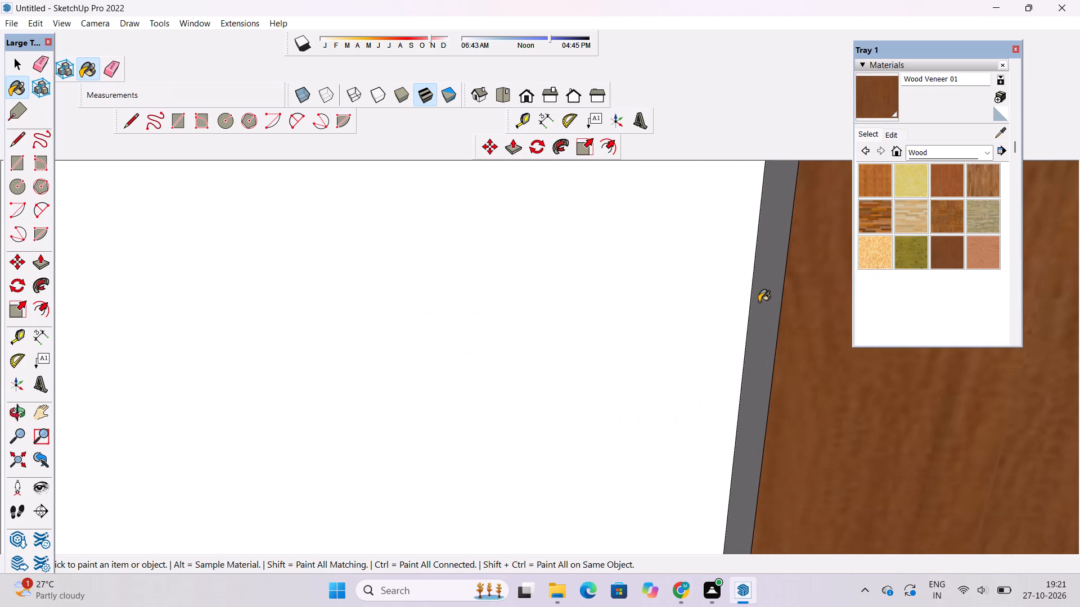
click(759, 302)
scroll(184, 378, down, 19)
scroll(353, 434, up, 6)
click(367, 387)
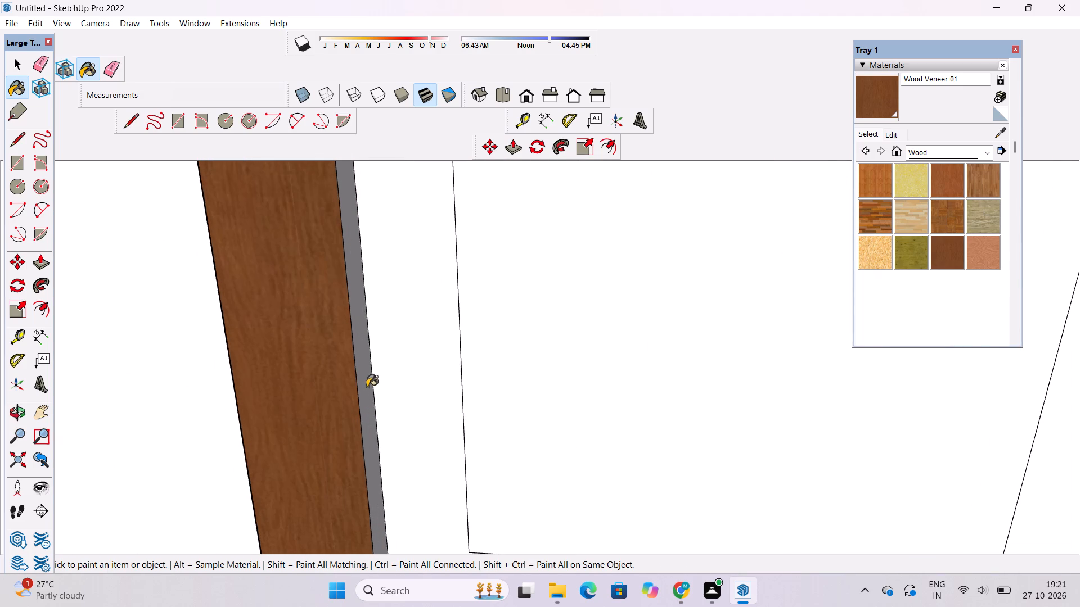
scroll(352, 300, down, 12)
scroll(430, 436, up, 6)
click(446, 438)
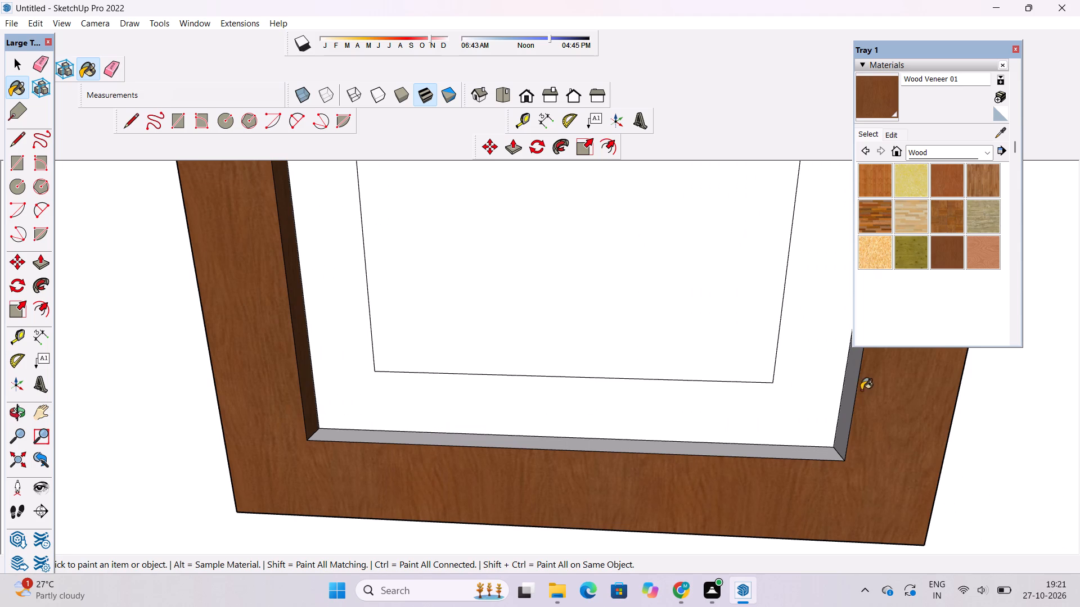
click(848, 396)
From below, paint the inner top face and outer bottom edge of the tower's small upper window frame with Wood Veneer 01.
scroll(593, 418, down, 12)
key(o)
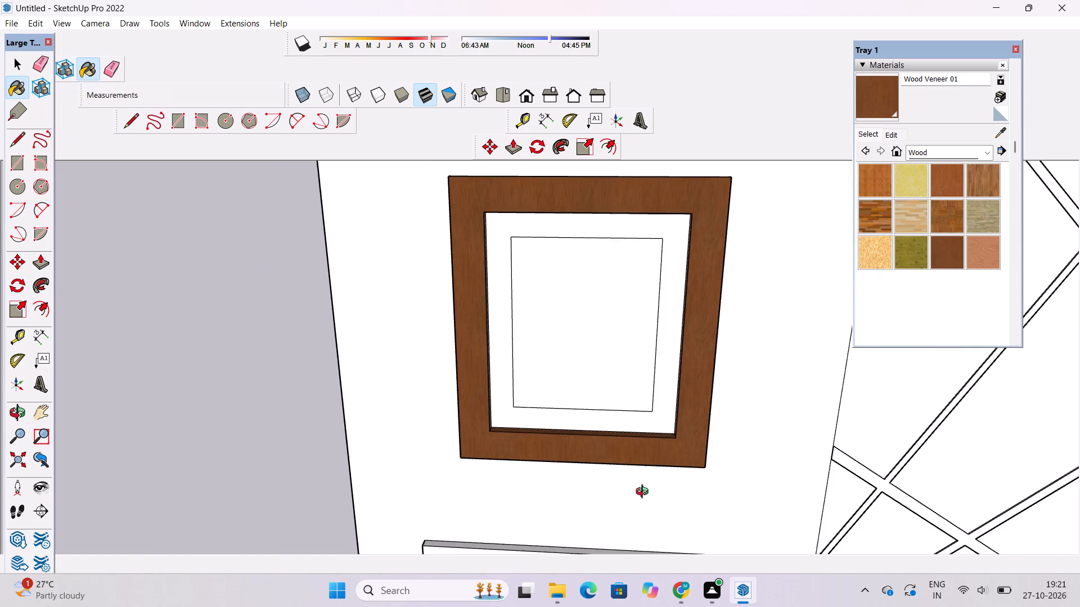
drag(645, 493, 611, 265)
click(866, 111)
scroll(637, 216, up, 2)
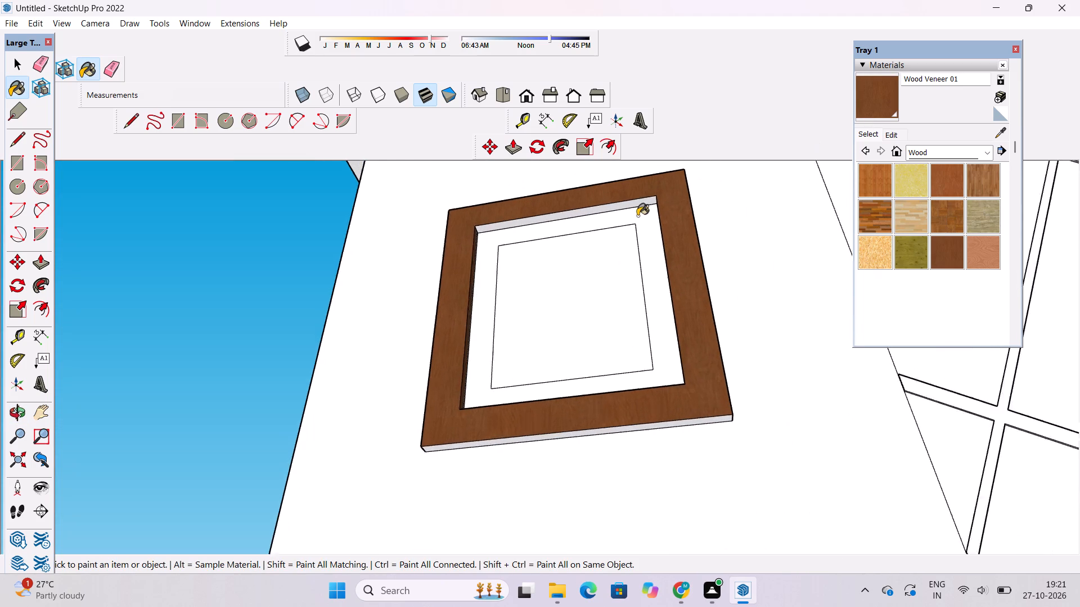
scroll(637, 216, up, 3)
click(637, 198)
scroll(609, 206, down, 7)
scroll(661, 381, up, 2)
click(652, 359)
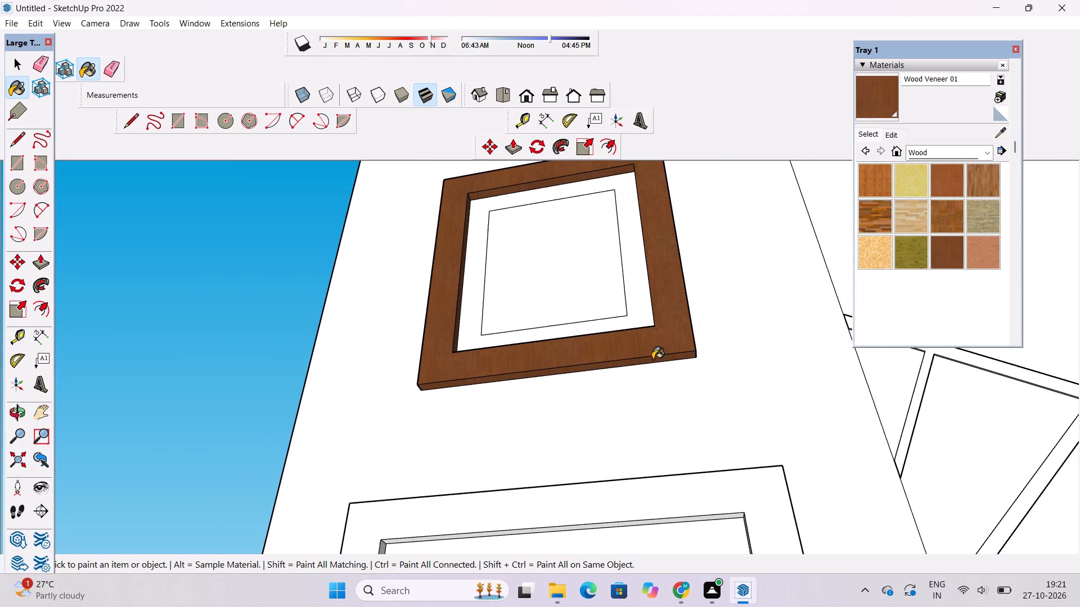
Examine the front facade from the tower's small window across the pergola to the balcony and lower windows.
key(o)
drag(539, 375, 604, 496)
scroll(604, 483, down, 3)
shift+drag(596, 464, 545, 450)
drag(532, 446, 587, 501)
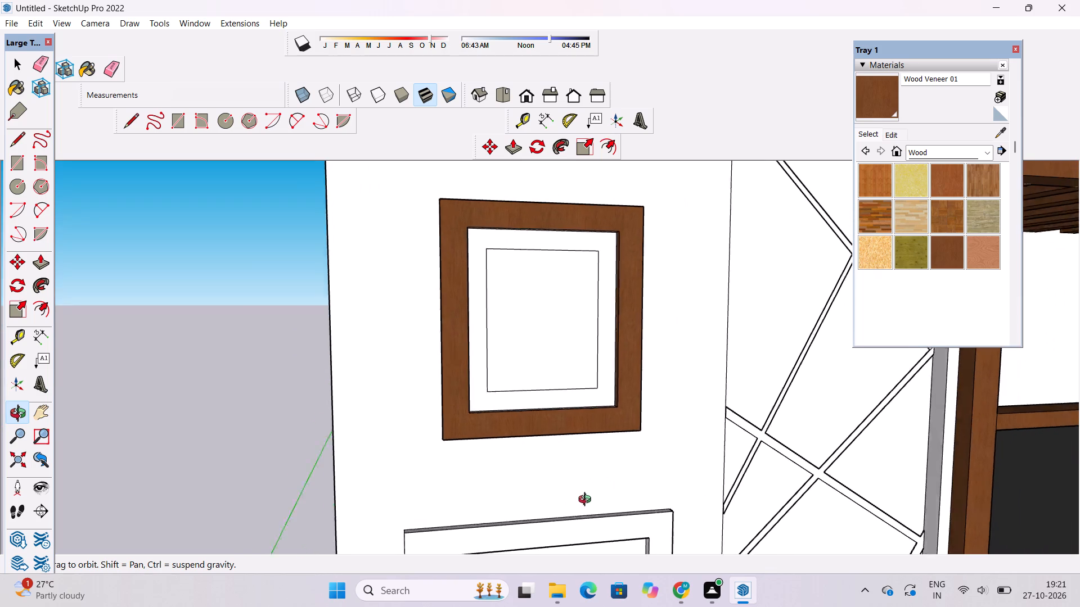
drag(587, 501, 591, 504)
scroll(588, 495, down, 3)
shift+drag(588, 495, 566, 455)
drag(566, 454, 575, 501)
shift+drag(601, 459, 550, 466)
drag(579, 470, 499, 457)
scroll(484, 453, down, 5)
shift+drag(681, 456, 399, 454)
shift+scroll(477, 489, up, 1)
shift+drag(477, 490, 475, 472)
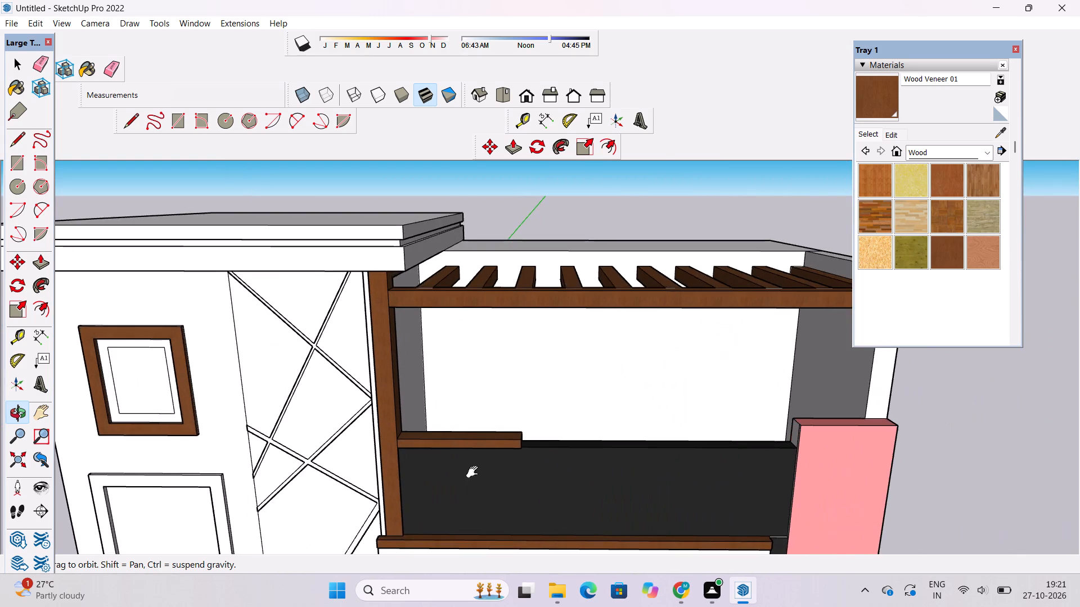
shift+drag(475, 472, 465, 368)
scroll(519, 434, down, 4)
shift+drag(534, 464, 553, 383)
shift+scroll(579, 421, up, 3)
shift+drag(580, 421, 562, 367)
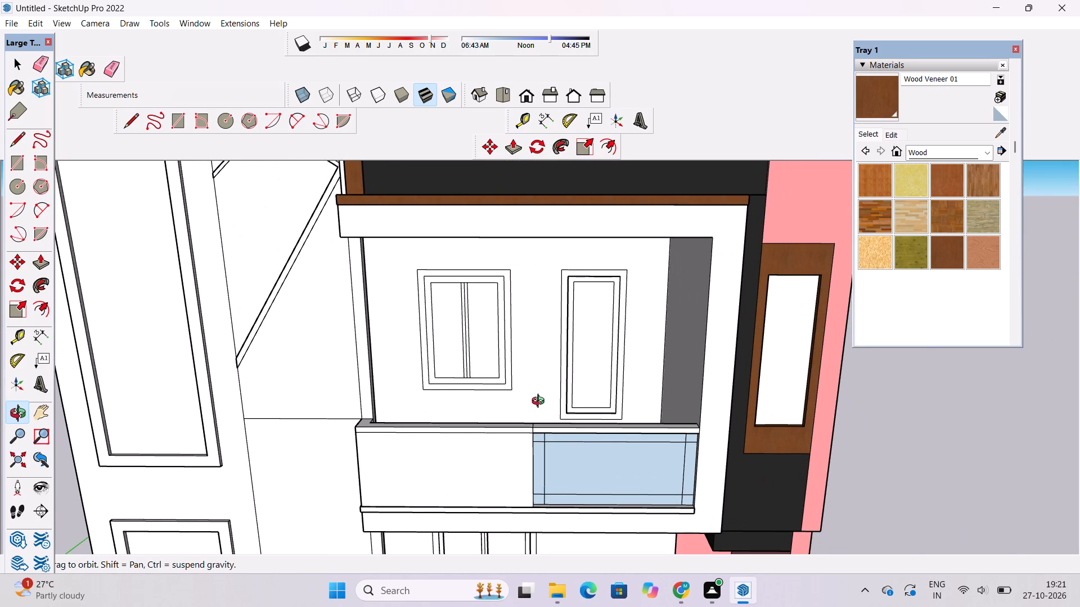
scroll(541, 402, down, 5)
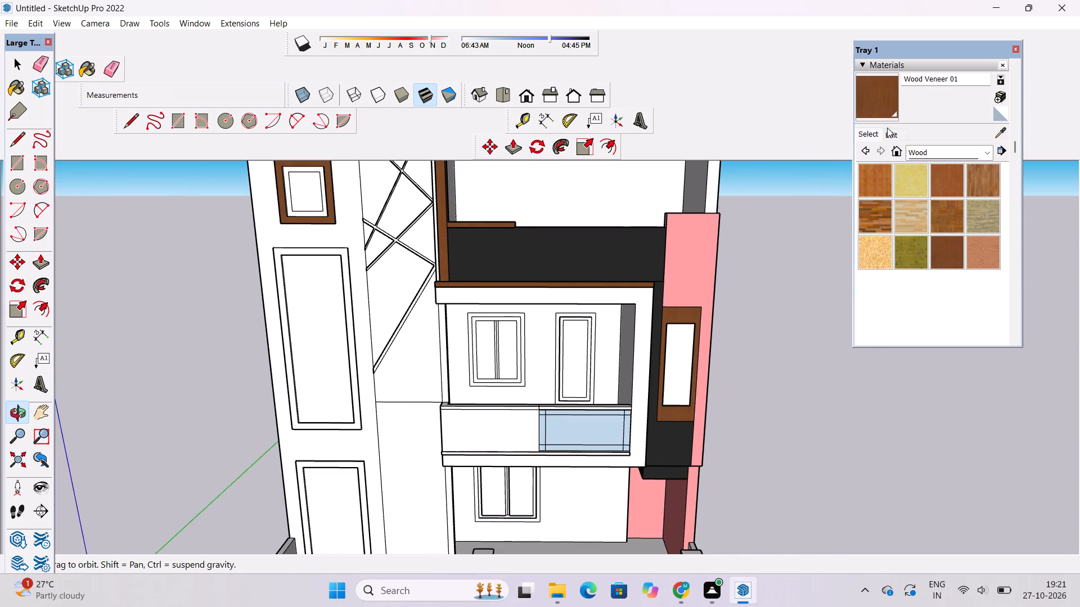
Paint the ground-floor window's frame and both central mullion strips with 0021_DarkRed from the Colors-Named library.
click(910, 156)
click(938, 211)
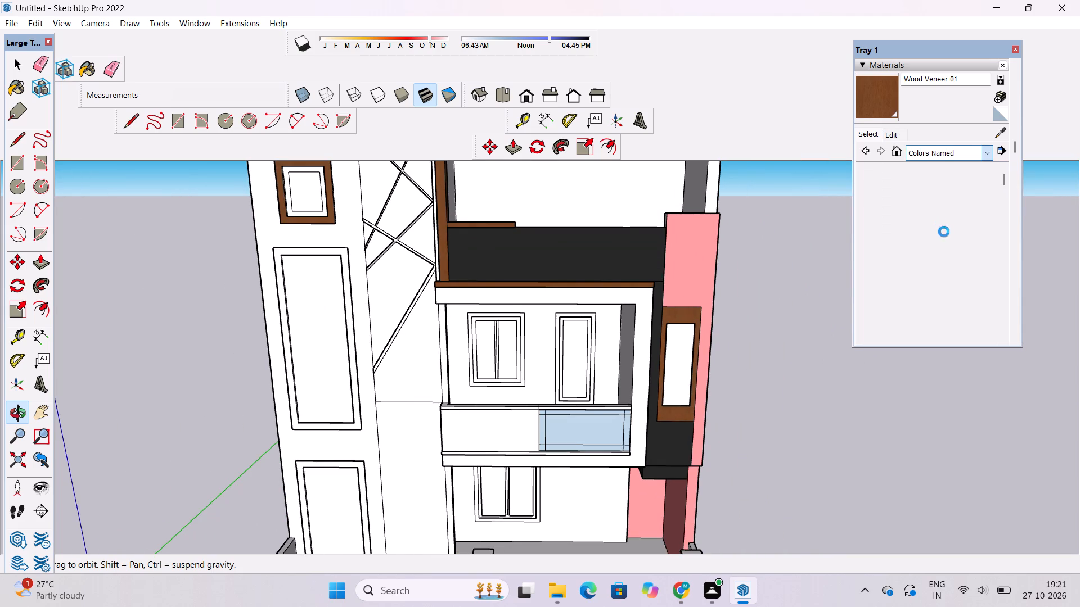
scroll(944, 233, down, 2)
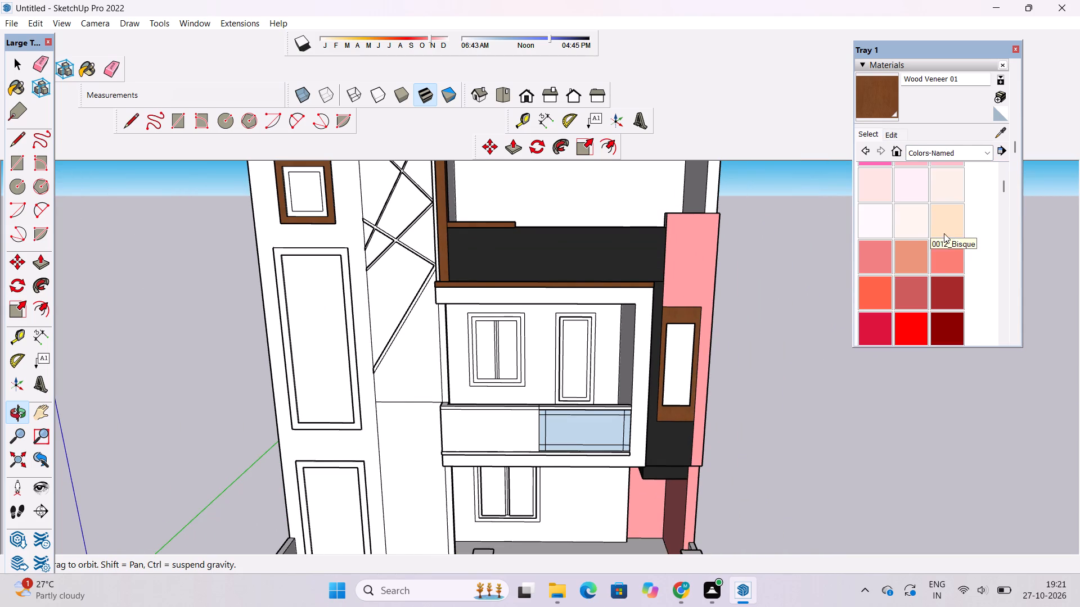
click(938, 257)
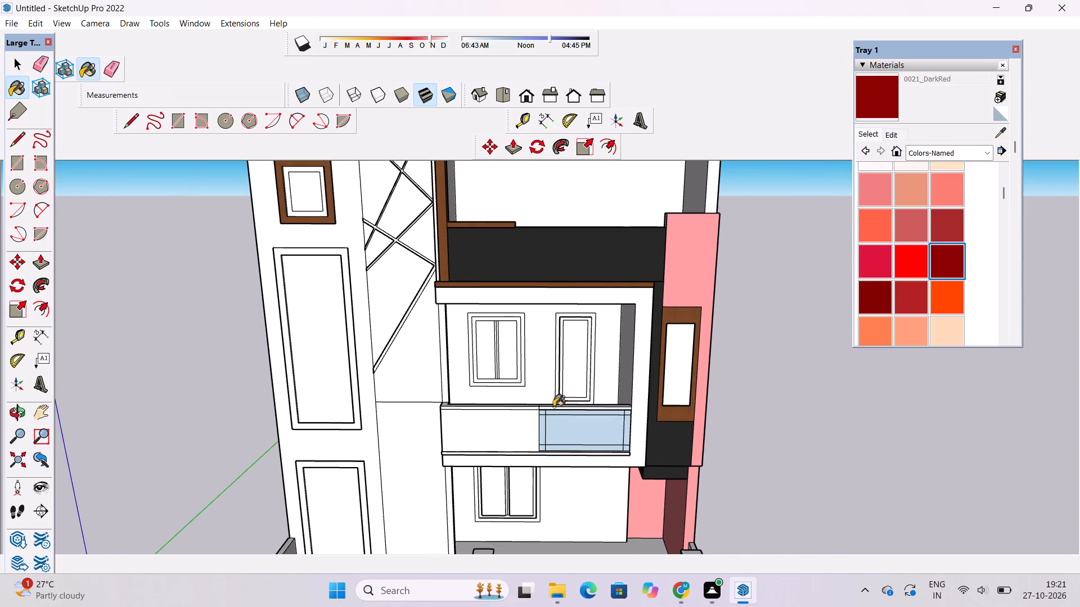
scroll(530, 528, up, 4)
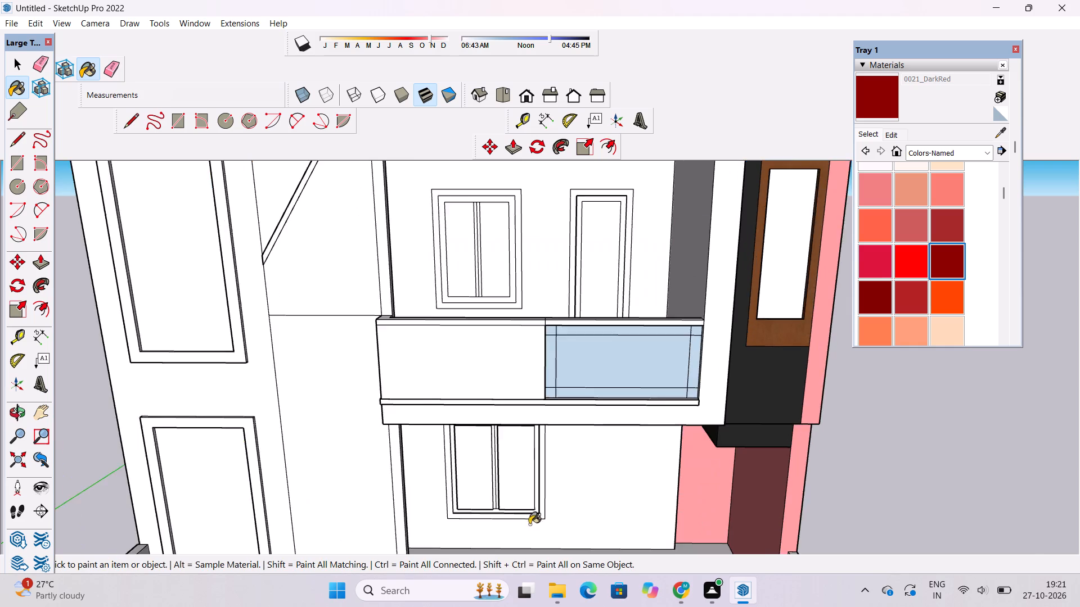
scroll(529, 524, up, 5)
scroll(478, 514, up, 15)
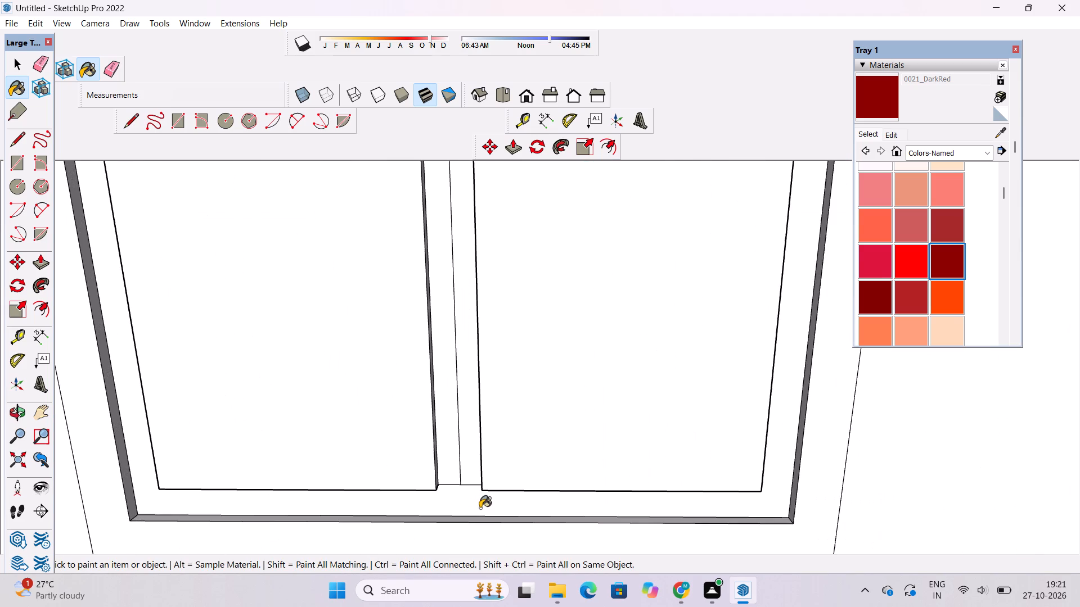
scroll(480, 509, up, 5)
click(470, 499)
click(434, 452)
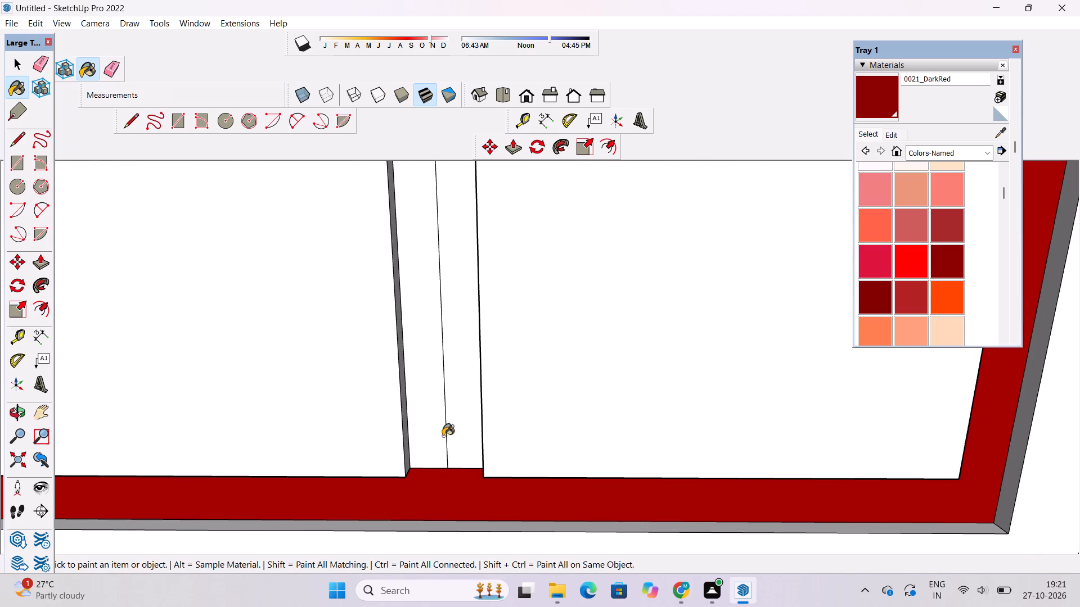
click(463, 425)
scroll(453, 492, down, 5)
Darken the 0021_DarkRed material's colour to a very deep maroon.
click(889, 135)
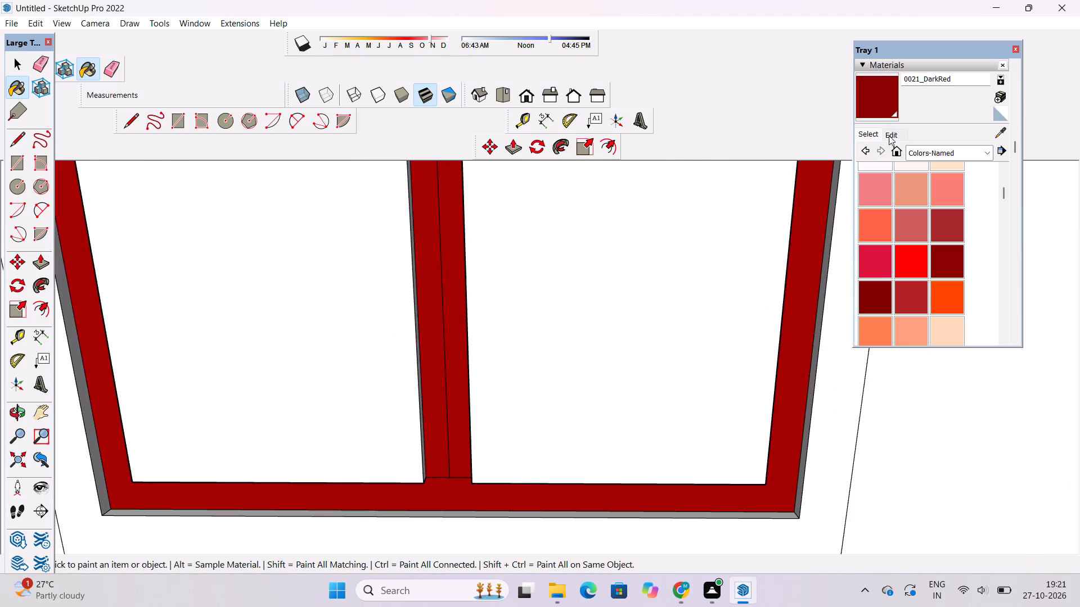
click(924, 204)
click(926, 211)
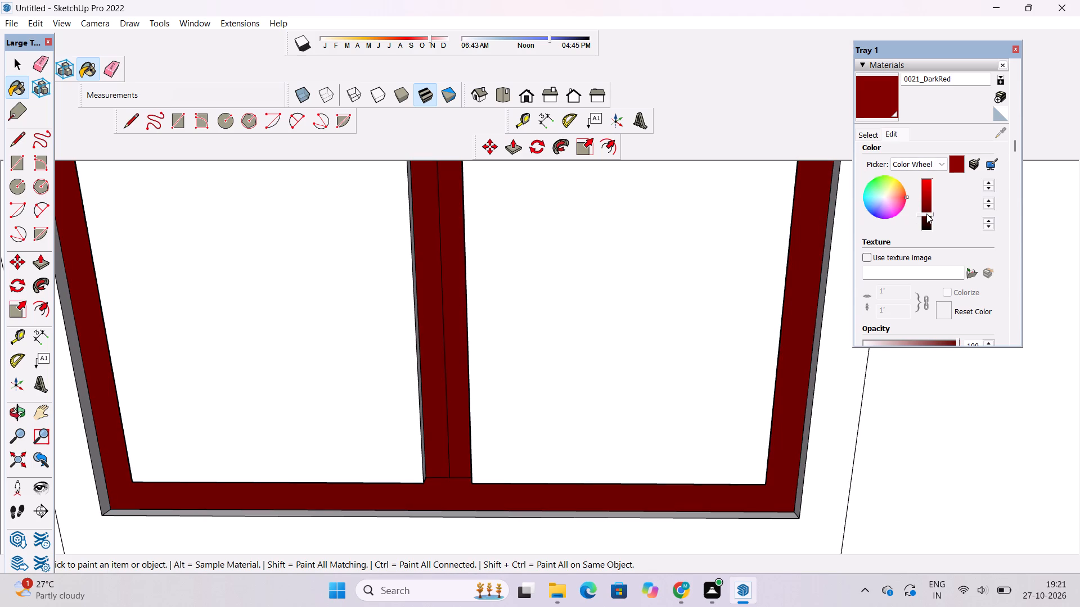
click(926, 214)
click(925, 215)
Paint the balcony door's inner frame with the darkened 0021_DarkRed.
scroll(593, 425, down, 17)
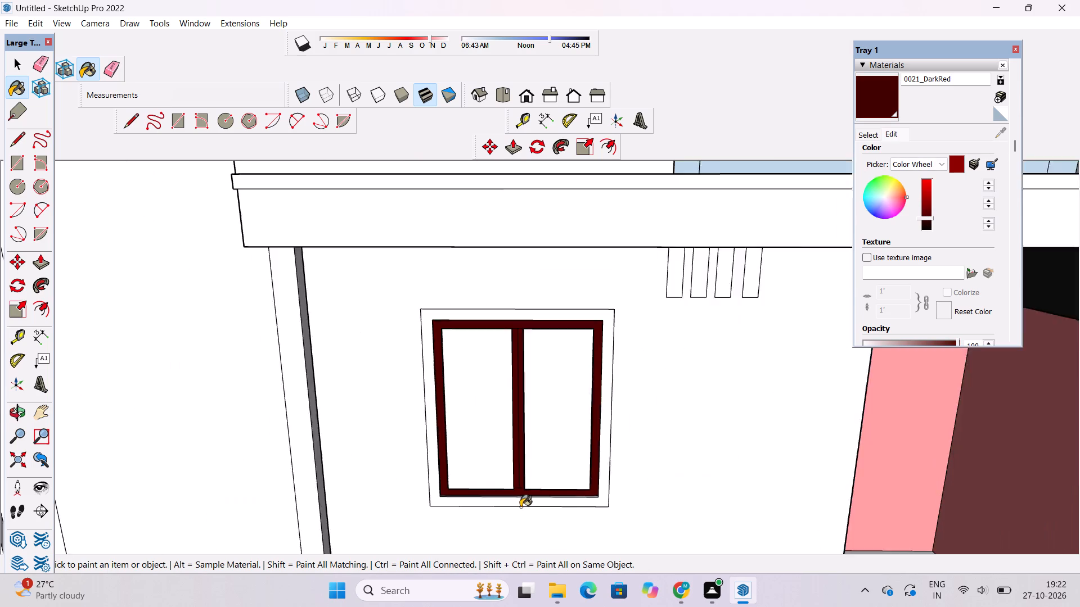
scroll(520, 507, down, 9)
scroll(576, 342, up, 12)
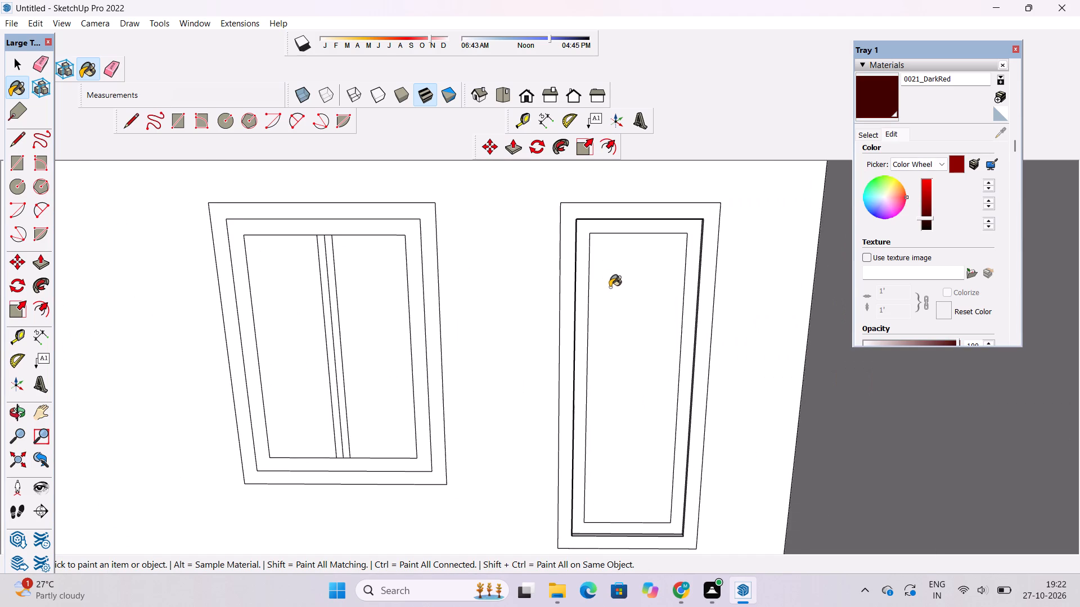
scroll(606, 285, up, 7)
click(561, 211)
scroll(625, 293, down, 3)
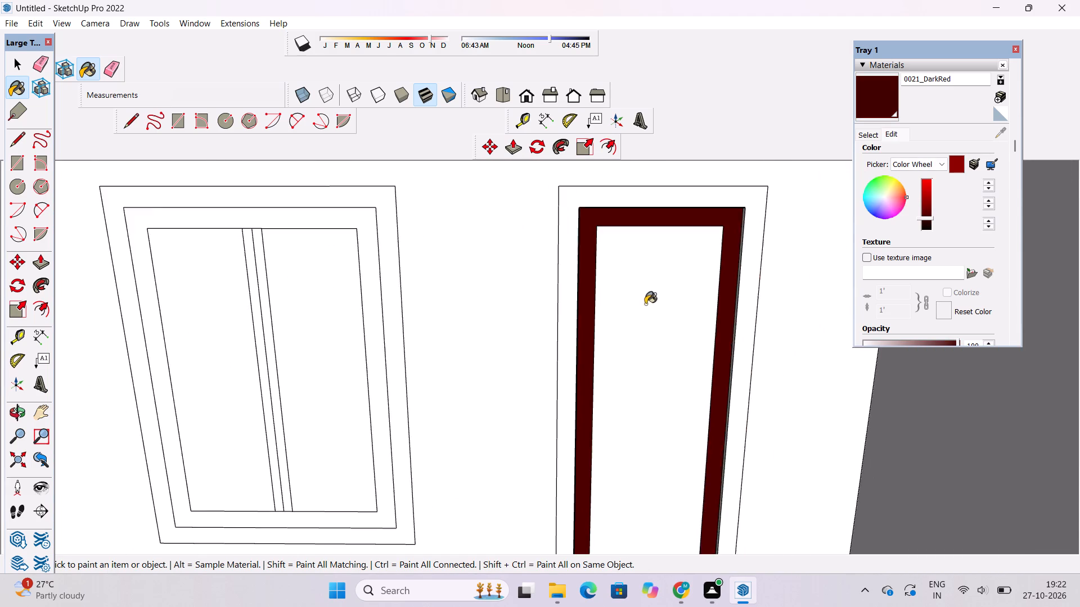
Paint the frame and both central mullion strips of the window beside the balcony door with the darkened 0021_DarkRed.
scroll(645, 304, down, 6)
scroll(420, 286, up, 5)
click(439, 220)
scroll(613, 267, down, 4)
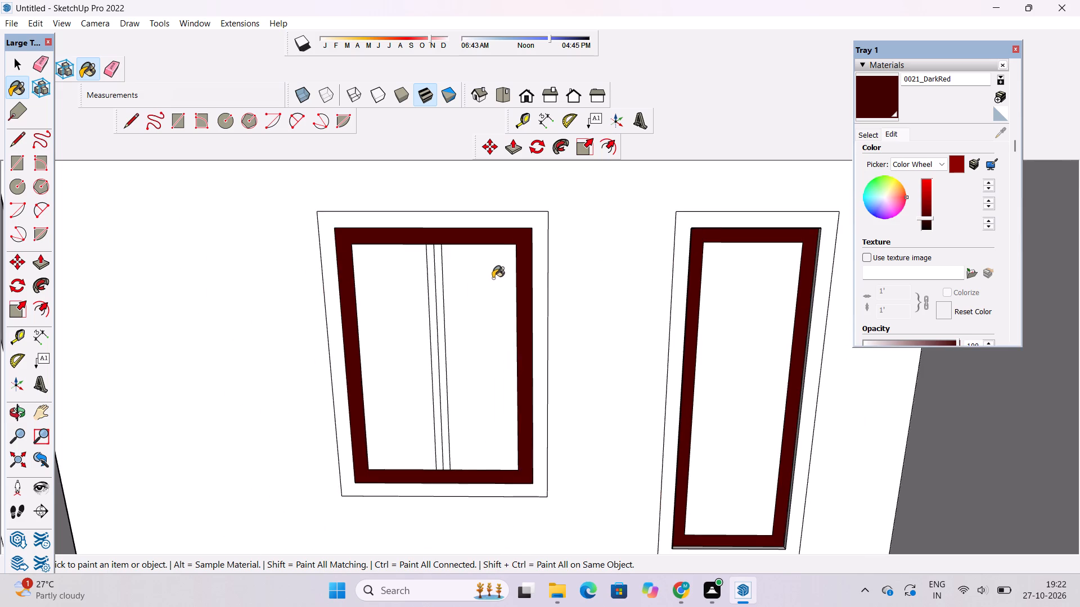
scroll(489, 276, up, 6)
scroll(360, 266, up, 3)
click(388, 240)
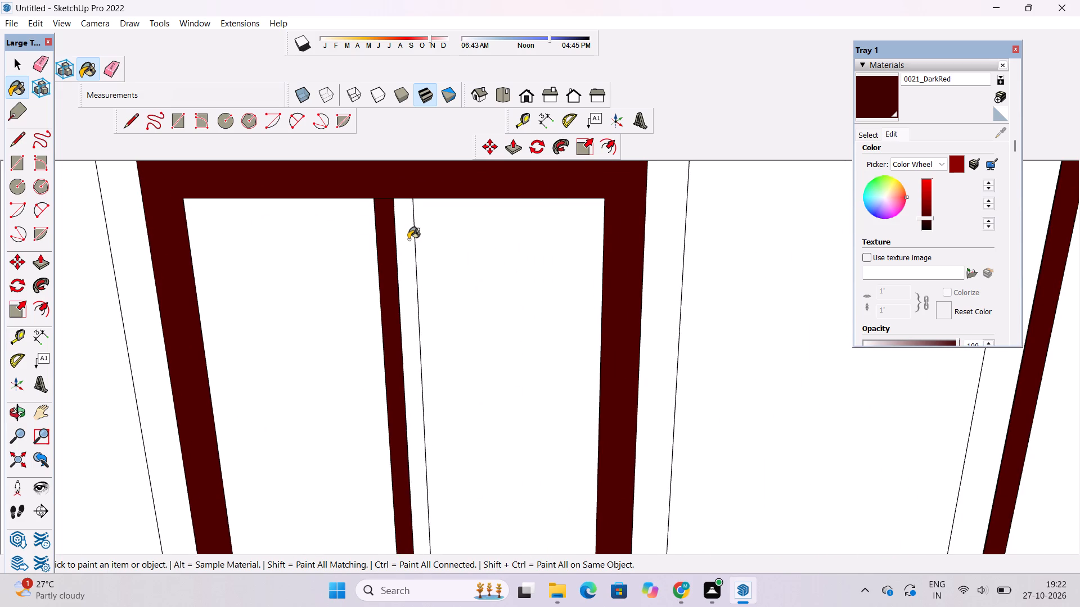
click(408, 239)
scroll(391, 248, down, 18)
scroll(478, 327, down, 6)
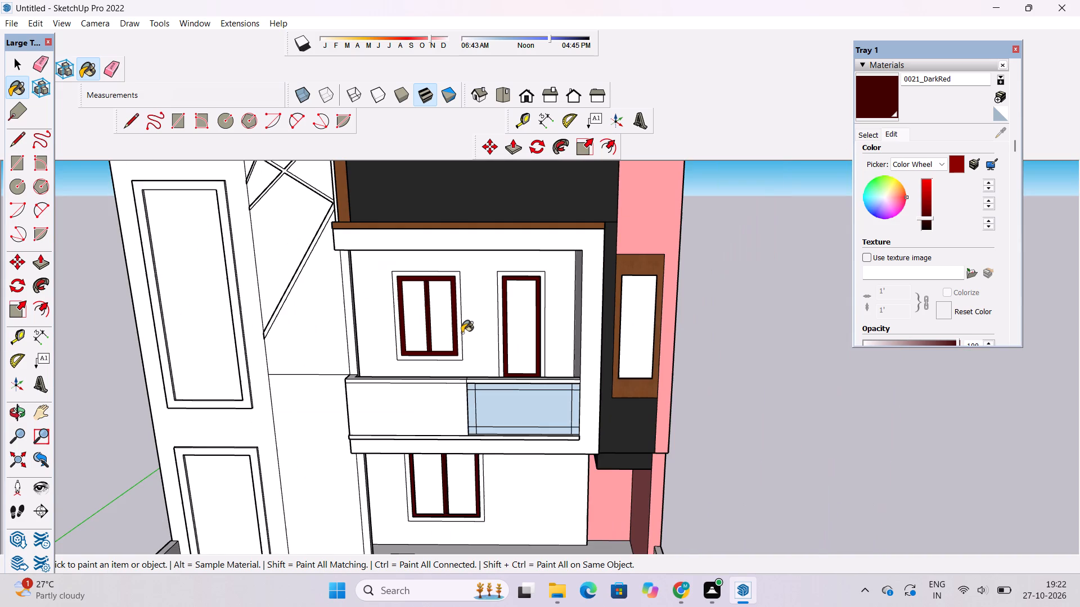
Paint the pane of the tower's small upper window with Translucent Glass Blue from the Glass and Mirrors library.
key(o)
drag(484, 379, 484, 365)
drag(487, 365, 500, 356)
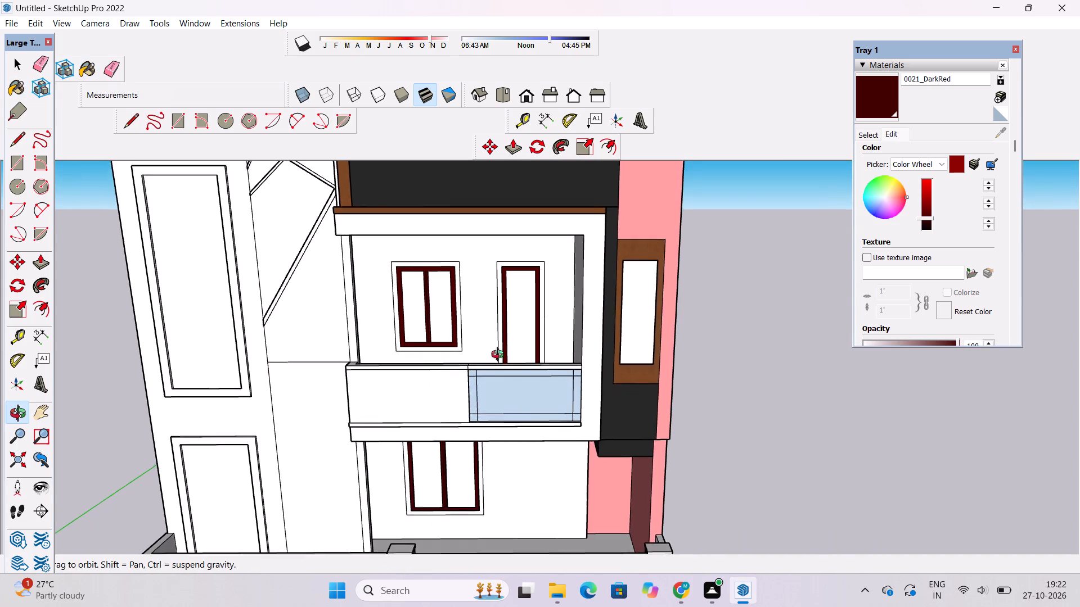
drag(500, 356, 508, 306)
drag(459, 360, 459, 403)
scroll(459, 404, down, 5)
shift+drag(458, 442, 459, 404)
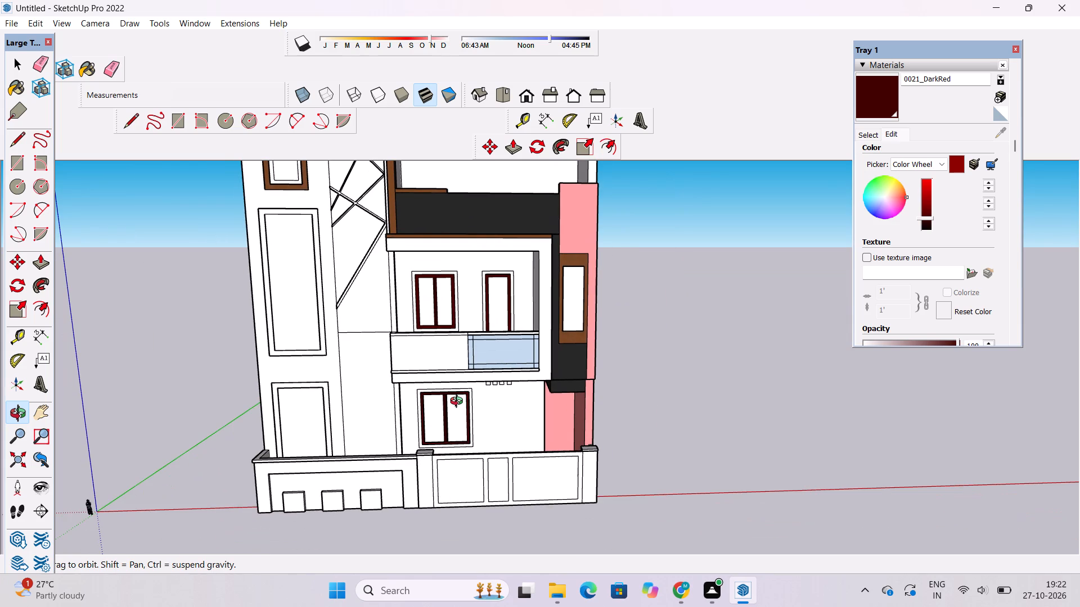
click(866, 132)
click(920, 155)
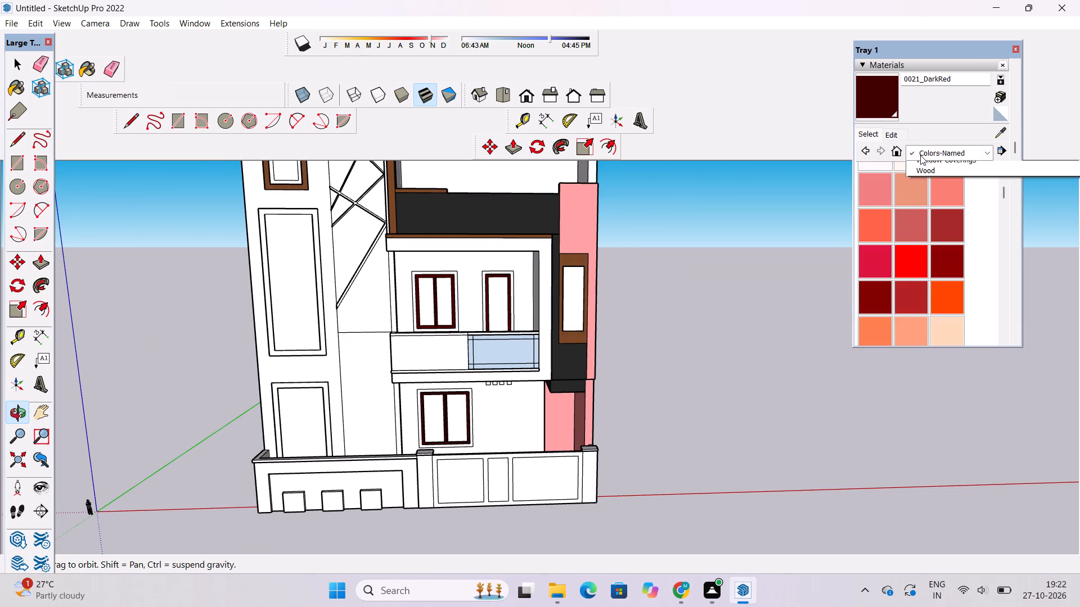
click(956, 223)
scroll(380, 430, down, 6)
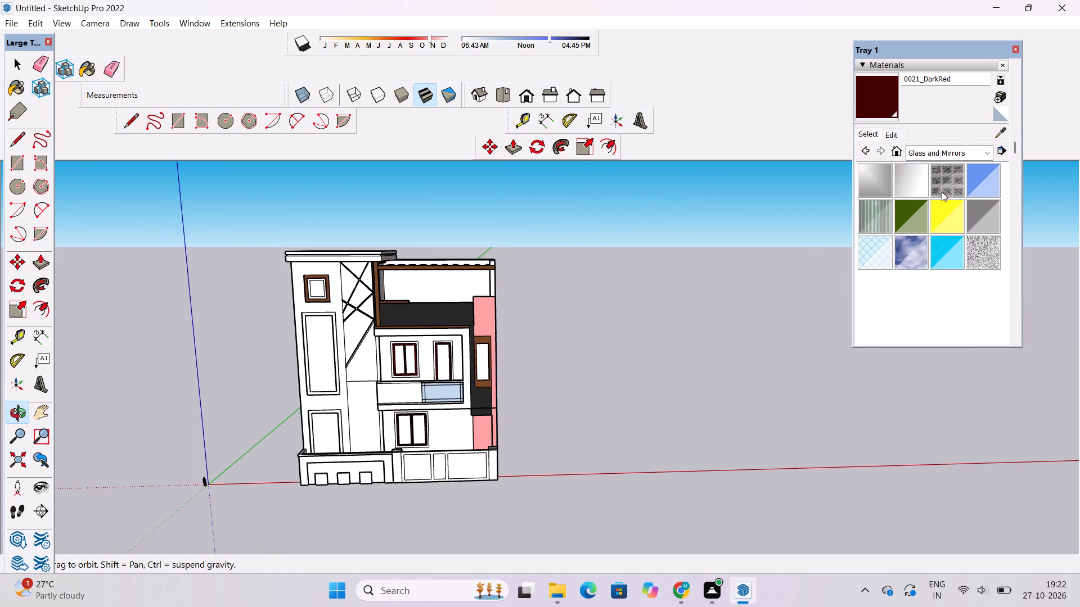
click(973, 220)
scroll(288, 295, up, 11)
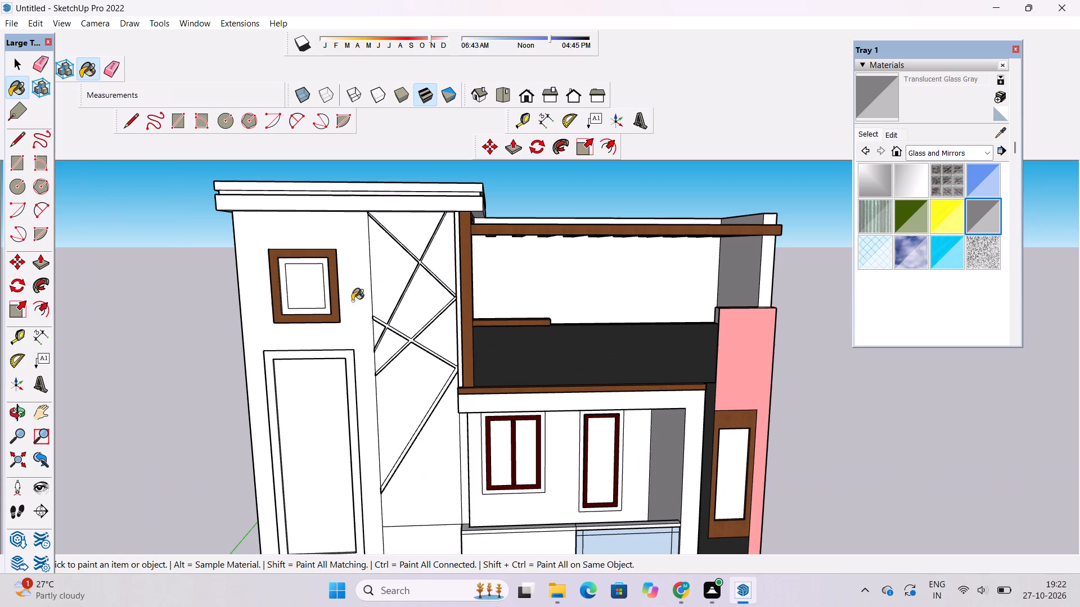
scroll(526, 336, down, 5)
scroll(349, 319, up, 6)
click(984, 177)
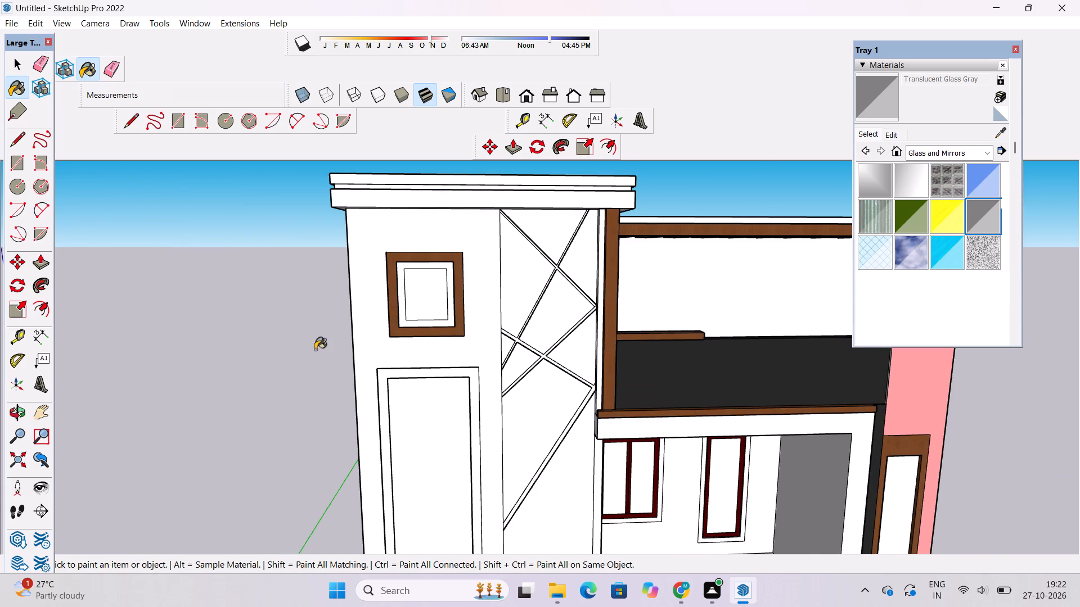
scroll(314, 348, up, 4)
click(505, 282)
scroll(64, 379, down, 10)
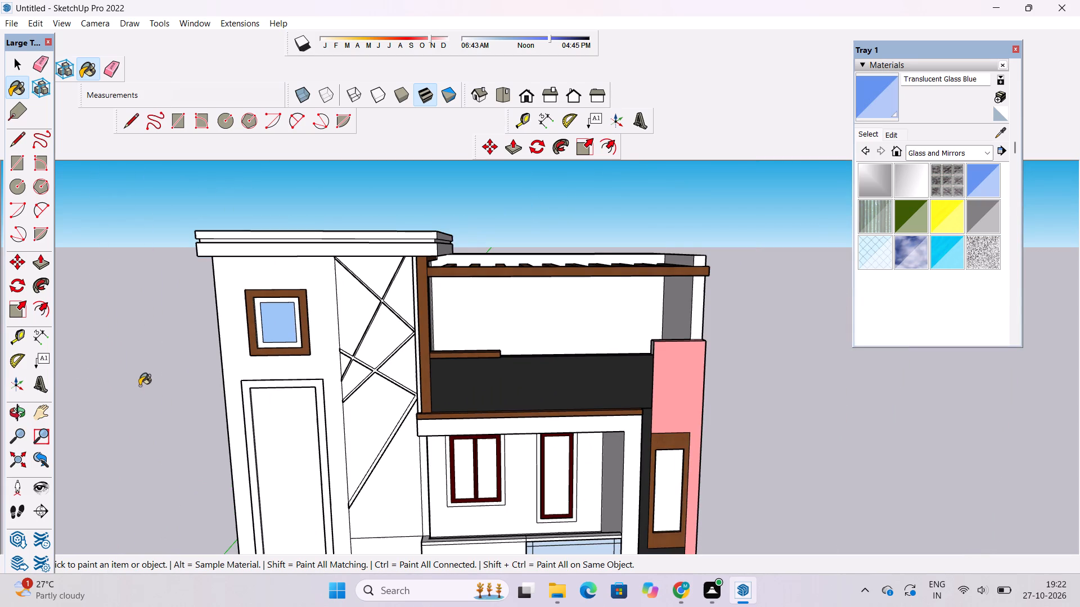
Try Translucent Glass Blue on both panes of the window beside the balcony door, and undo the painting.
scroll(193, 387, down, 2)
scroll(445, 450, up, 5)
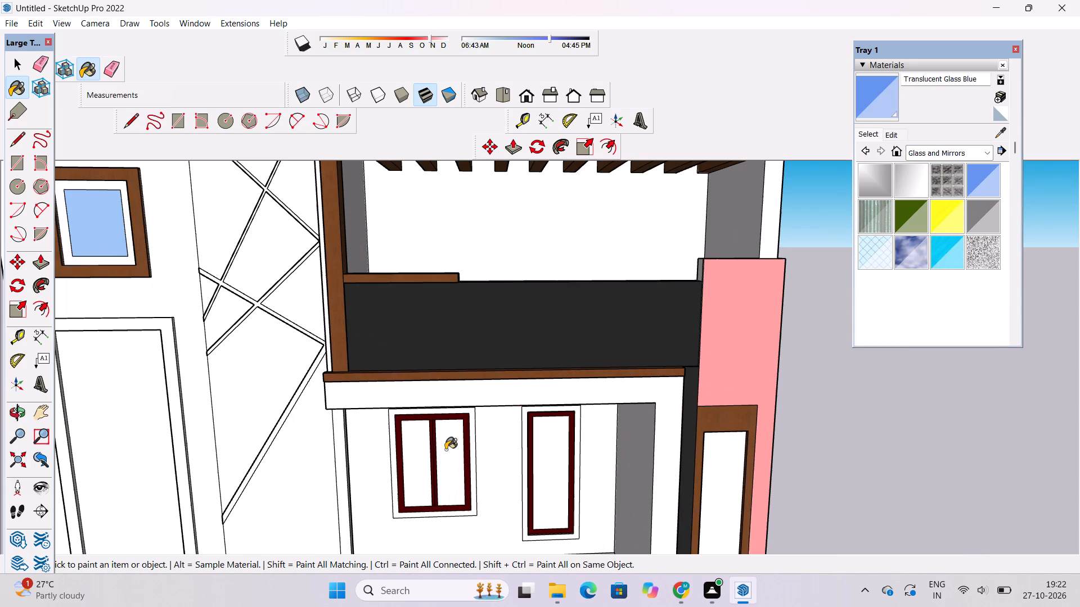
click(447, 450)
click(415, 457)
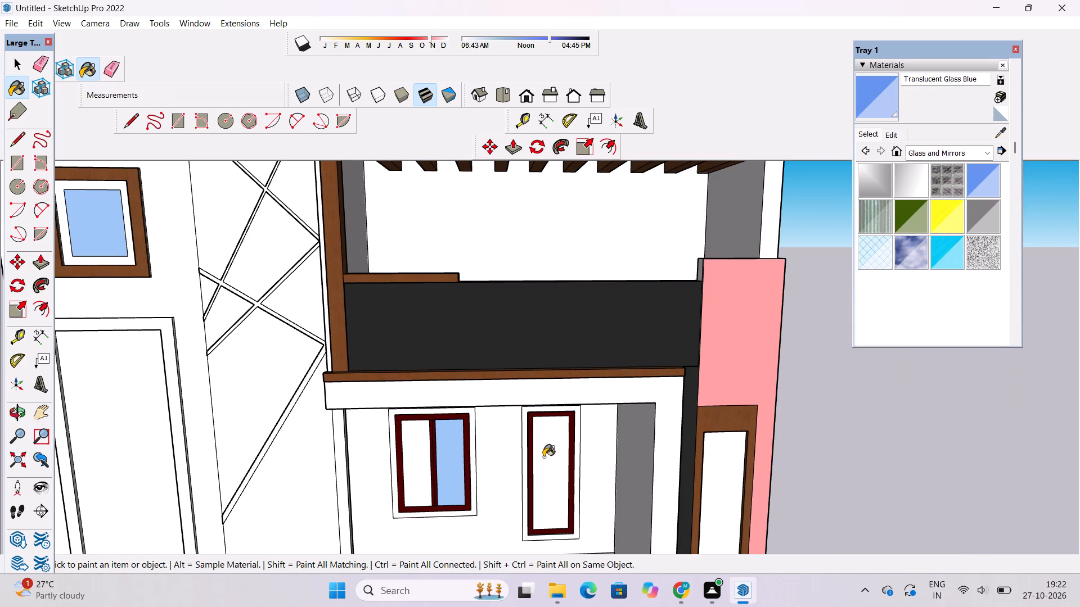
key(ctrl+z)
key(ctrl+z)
Paint the upper panels of the diagonal lattice beside the tower with Translucent Glass Tinted from the Glass and Mirrors library.
scroll(428, 398, down, 6)
click(946, 247)
scroll(424, 365, down, 4)
click(365, 292)
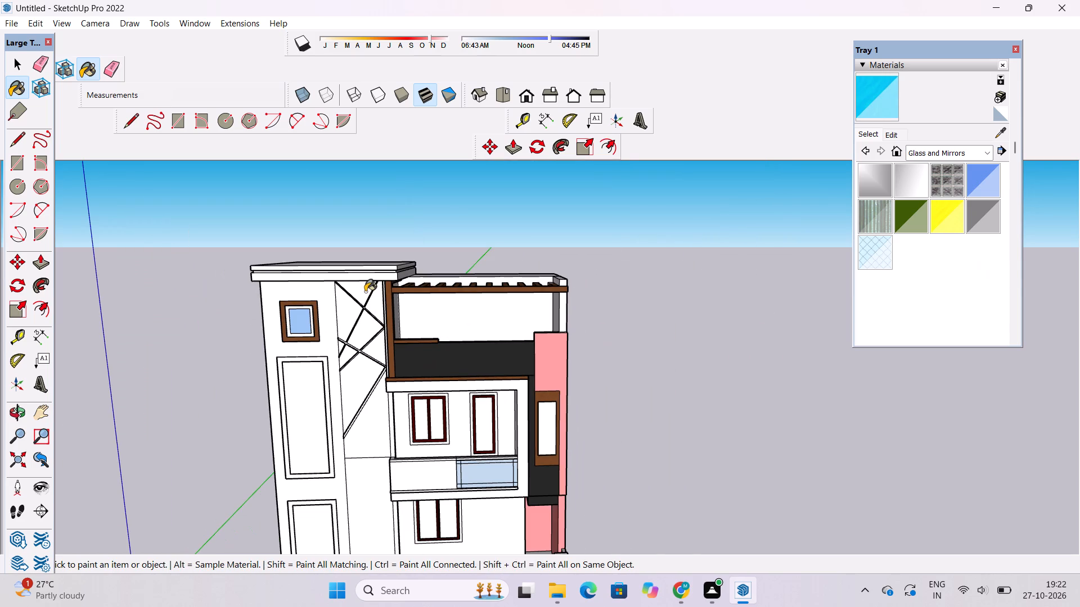
click(351, 313)
click(370, 328)
click(374, 313)
Paint the remaining middle and lower panels of the diagonal lattice with Translucent Glass Tinted.
scroll(341, 376, up, 9)
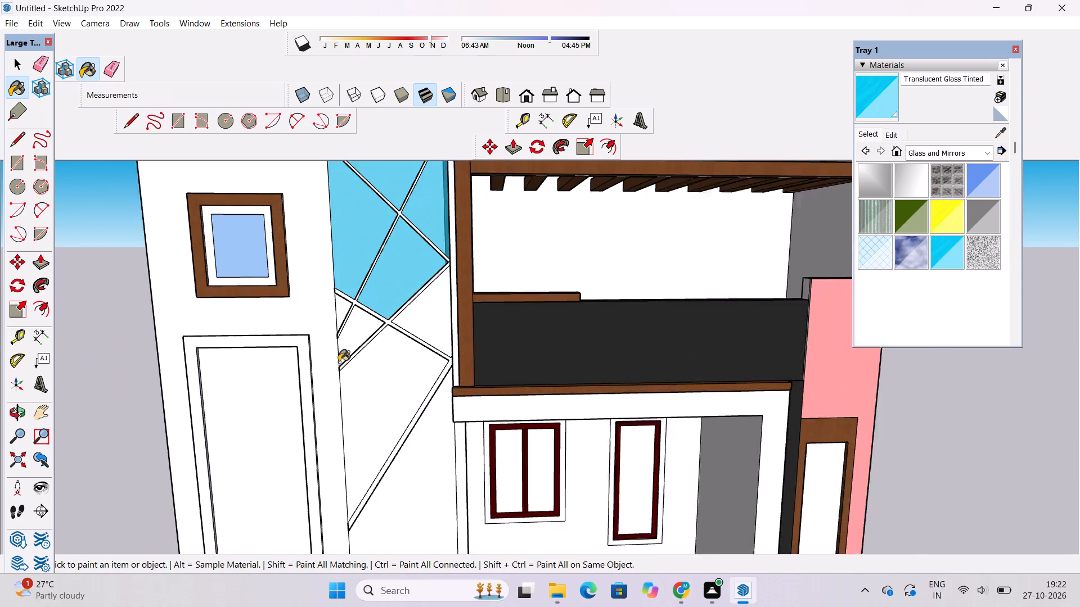
scroll(339, 362, up, 1)
click(340, 306)
click(357, 320)
click(382, 366)
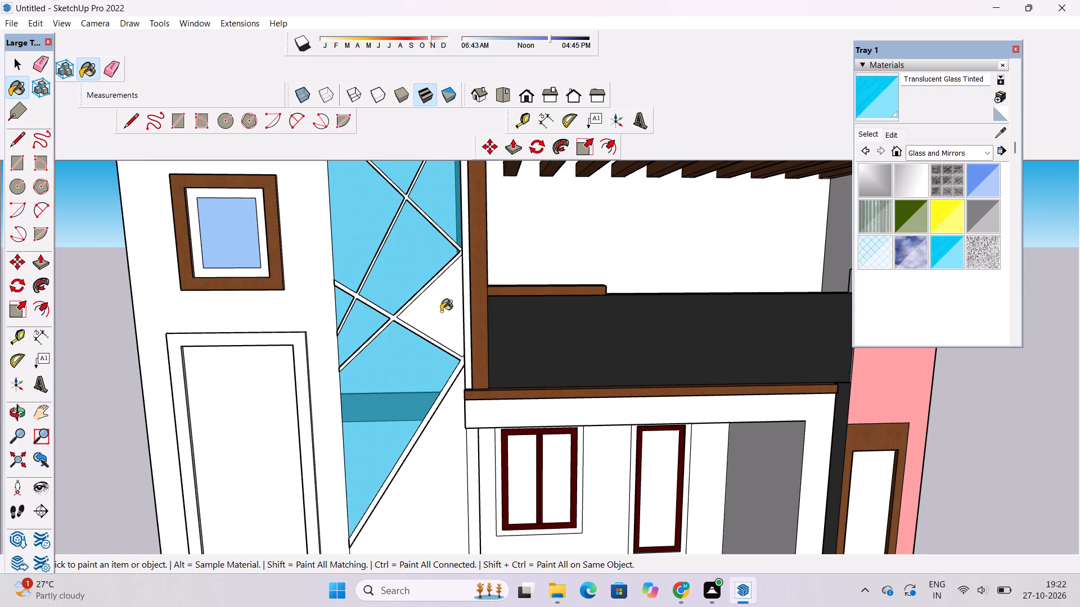
click(441, 311)
scroll(393, 294, down, 6)
scroll(423, 399, up, 4)
click(423, 399)
scroll(377, 294, down, 11)
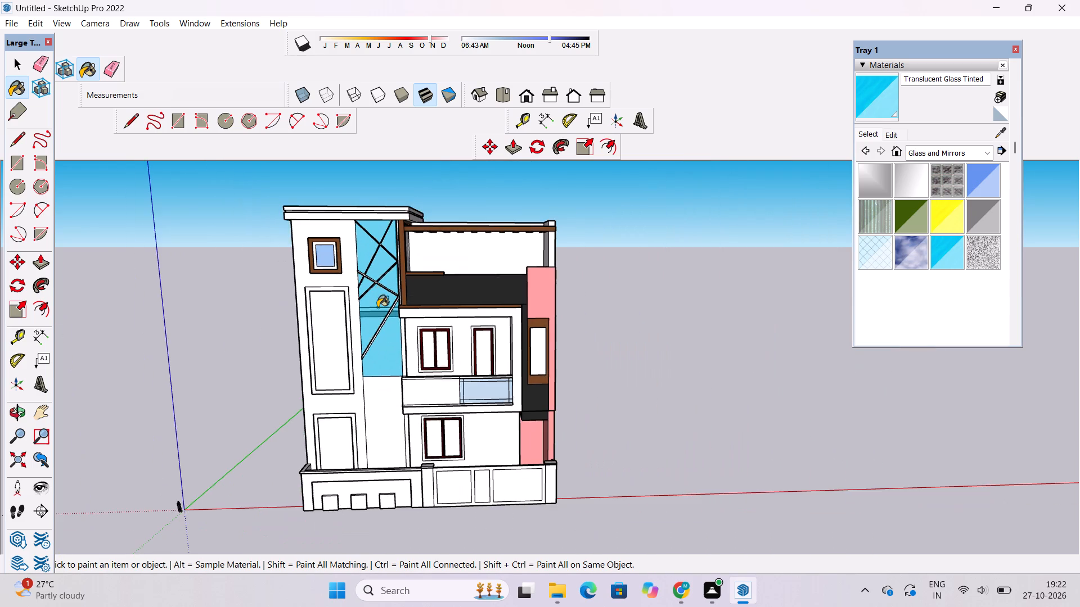
Paint both panes of the first-floor balcony window and the balcony door's pane with Translucent Glass Tinted.
scroll(400, 341, down, 5)
scroll(425, 386, up, 14)
click(410, 283)
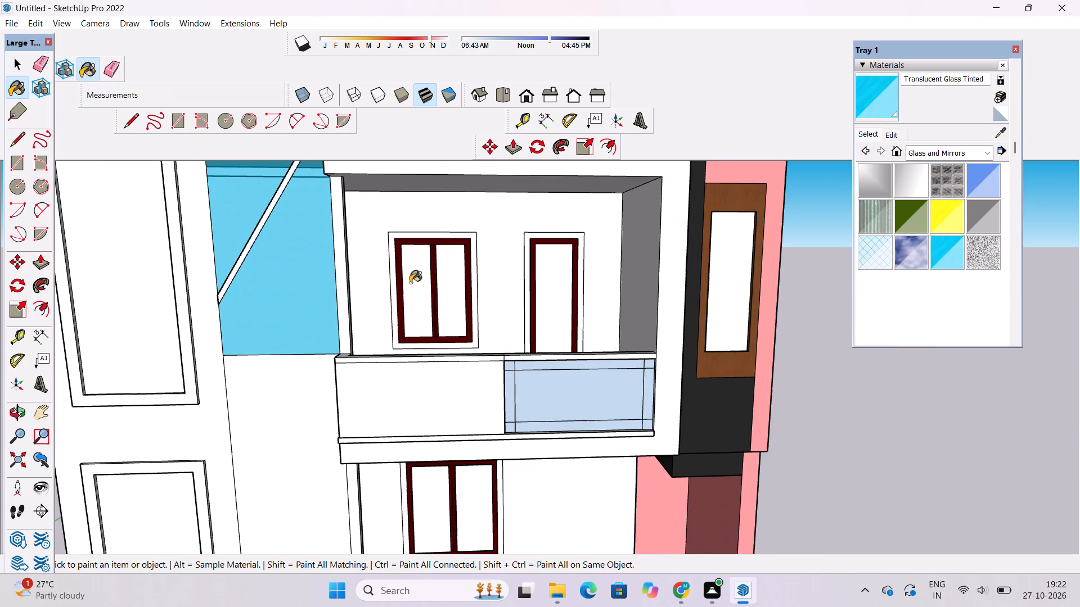
click(444, 279)
click(553, 280)
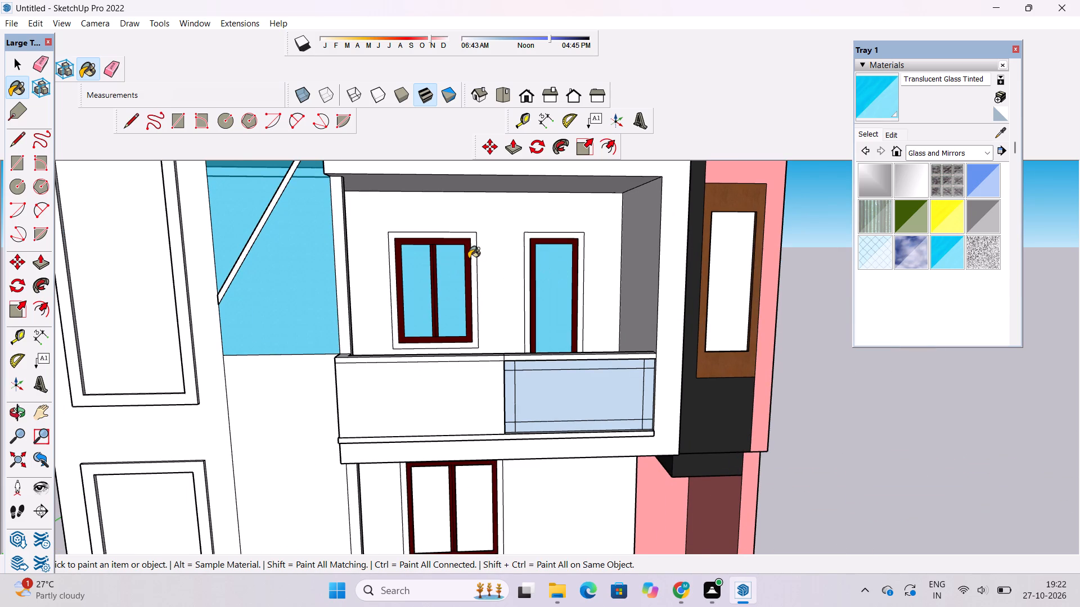
Examine the house front, the ground-floor window and the boundary wall from several angles.
scroll(469, 259, down, 13)
scroll(458, 348, up, 3)
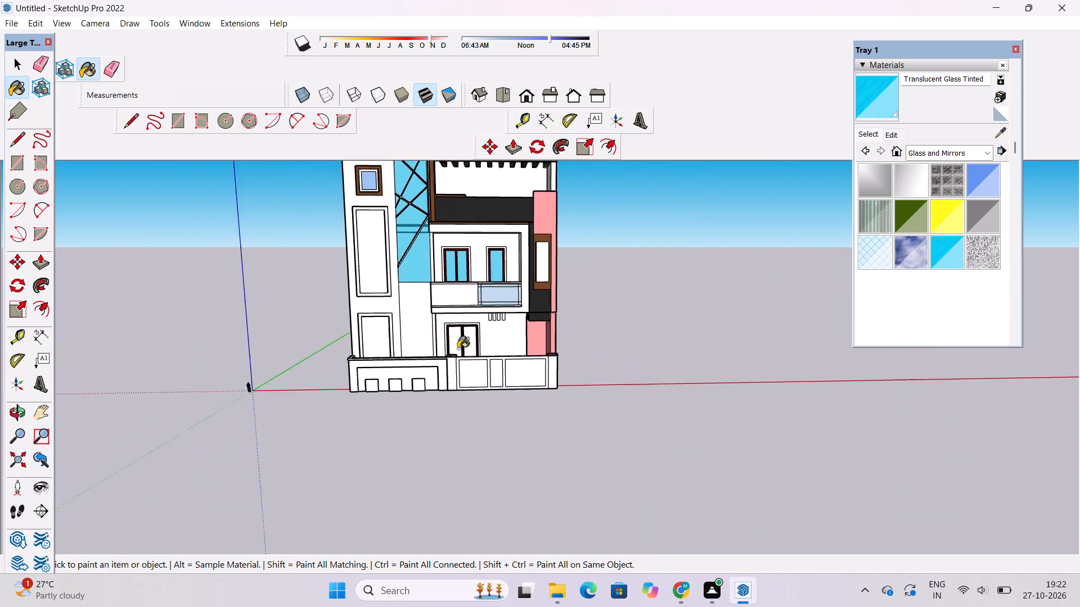
scroll(458, 348, up, 2)
key(o)
drag(476, 418, 486, 463)
scroll(484, 462, up, 7)
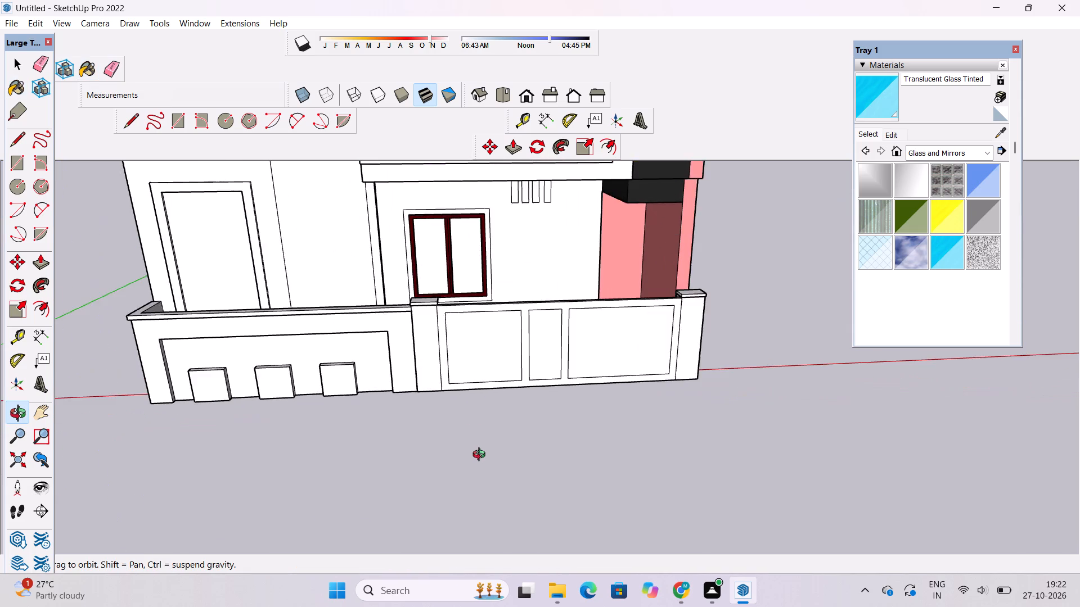
scroll(481, 456, up, 2)
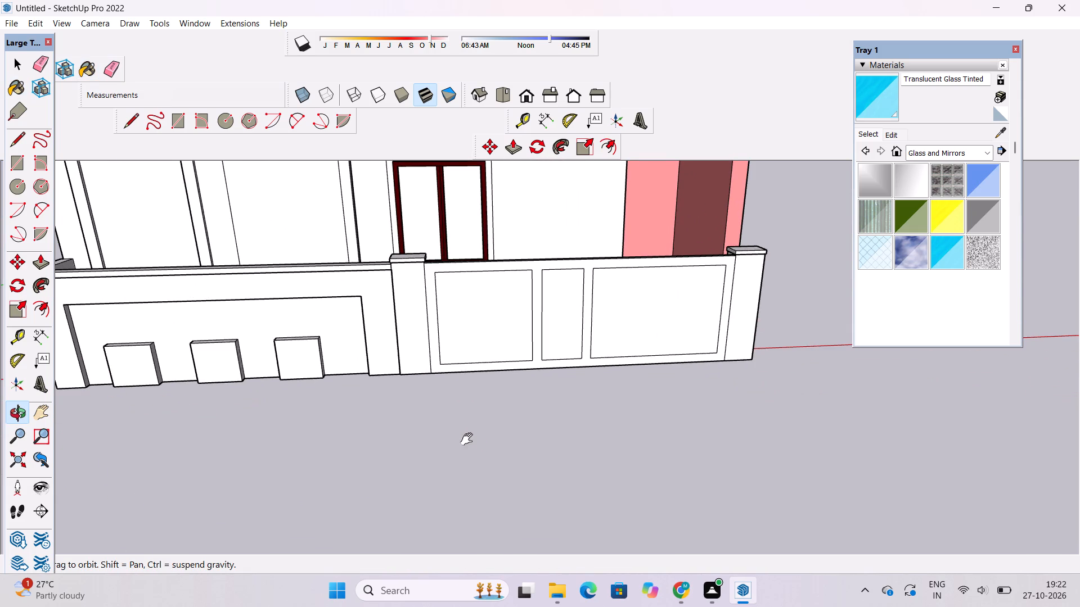
shift+drag(469, 440, 468, 383)
drag(469, 365, 470, 301)
scroll(471, 284, down, 5)
shift+drag(471, 284, 505, 328)
scroll(404, 350, up, 2)
shift+drag(404, 350, 425, 369)
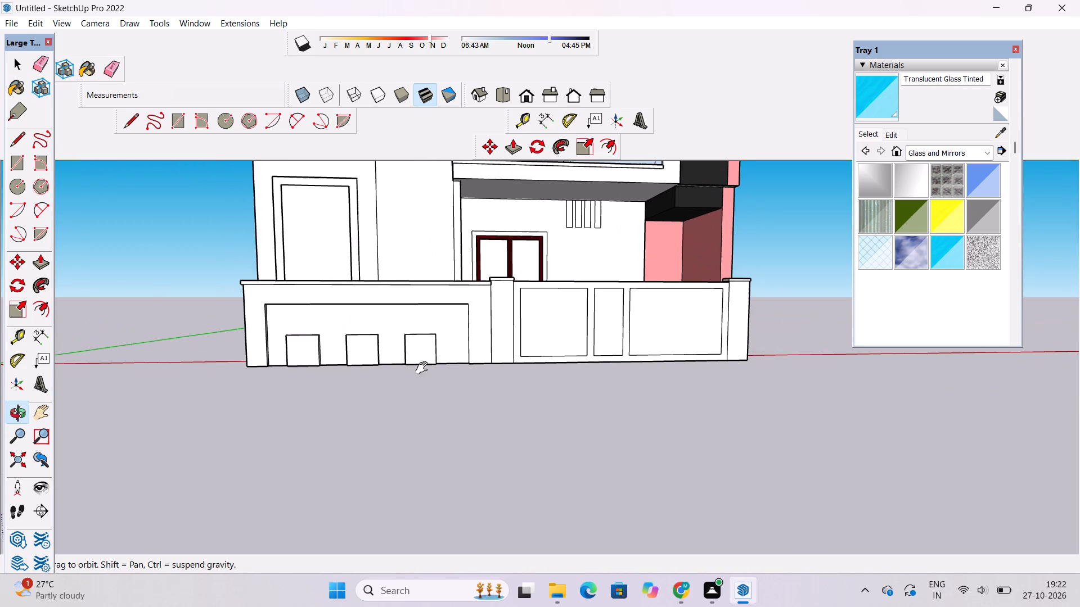
shift+drag(514, 308, 480, 356)
scroll(479, 355, down, 1)
shift+drag(478, 348, 487, 384)
scroll(471, 340, down, 4)
shift+drag(477, 334, 484, 385)
drag(517, 387, 441, 395)
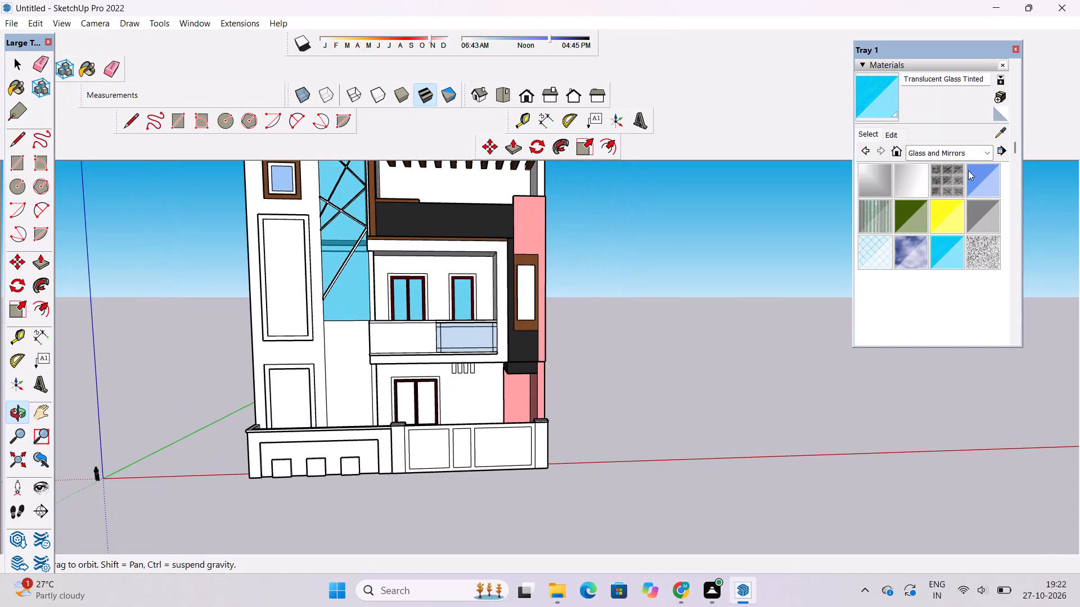
Paint both panes of the ground-floor front window with Translucent Glass Gray.
click(971, 214)
scroll(458, 417, up, 11)
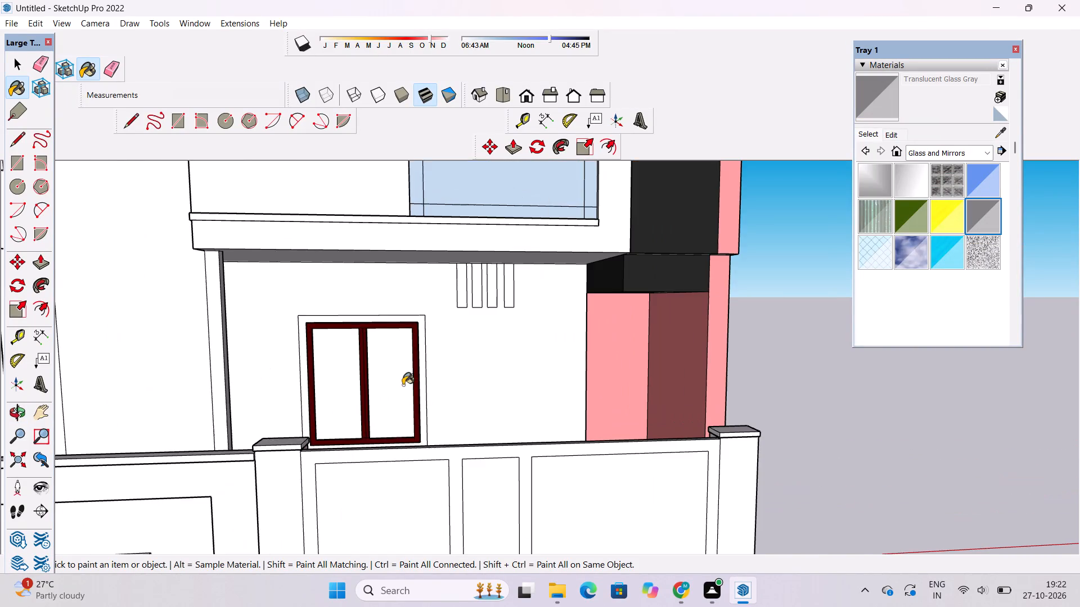
click(400, 382)
click(323, 379)
Examine the balcony, its underside and the ground-floor front from several angles.
scroll(379, 439, down, 9)
key(o)
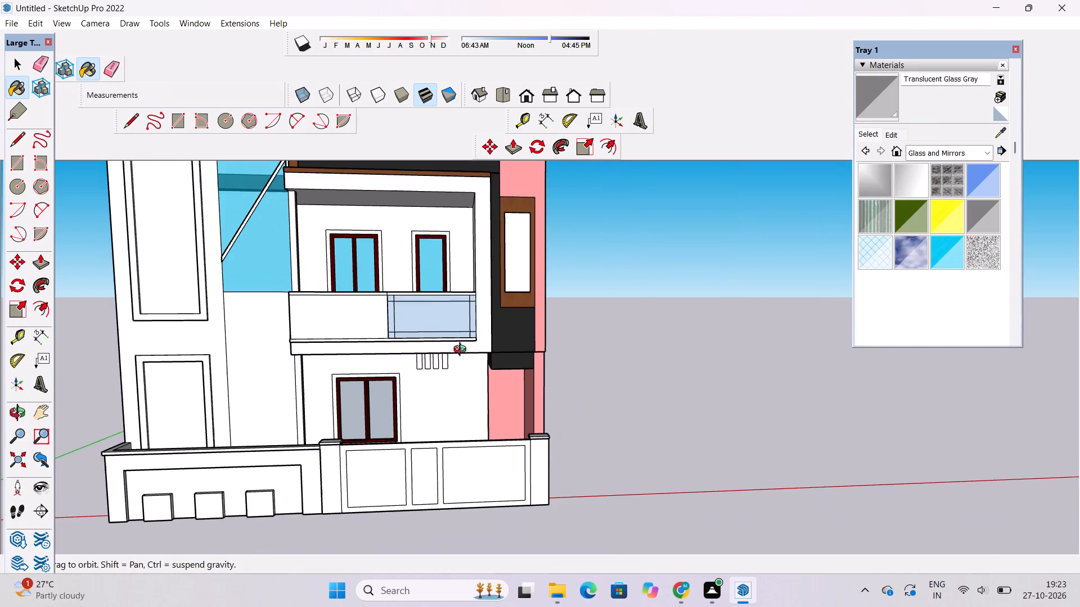
drag(462, 351, 398, 405)
shift+drag(398, 386, 432, 423)
drag(432, 423, 458, 390)
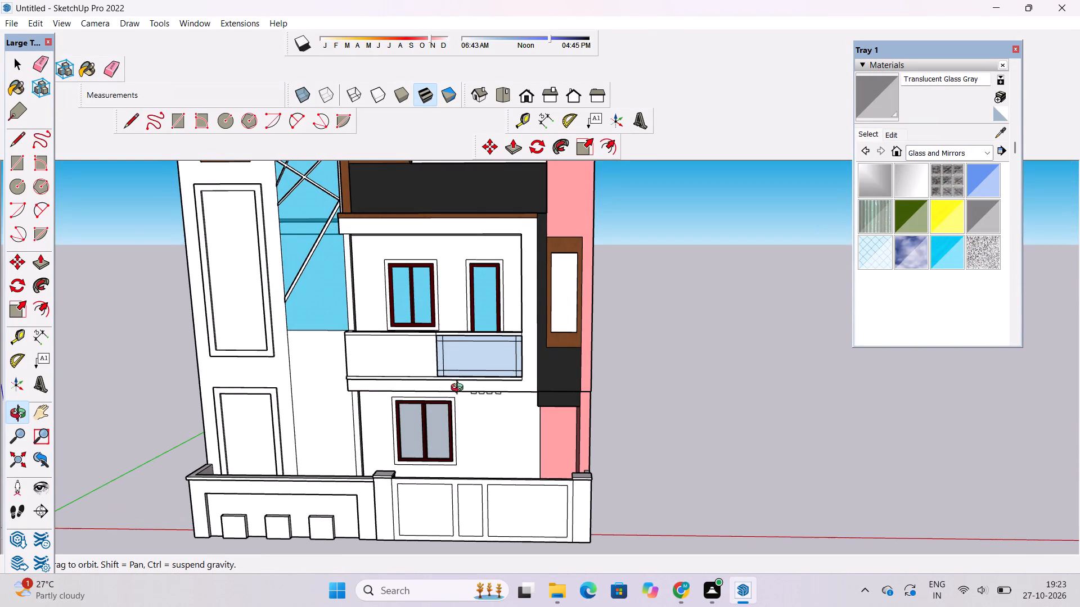
shift+drag(465, 385, 479, 396)
drag(489, 429, 561, 315)
scroll(501, 448, up, 5)
shift+drag(498, 449, 515, 388)
shift+drag(516, 387, 495, 425)
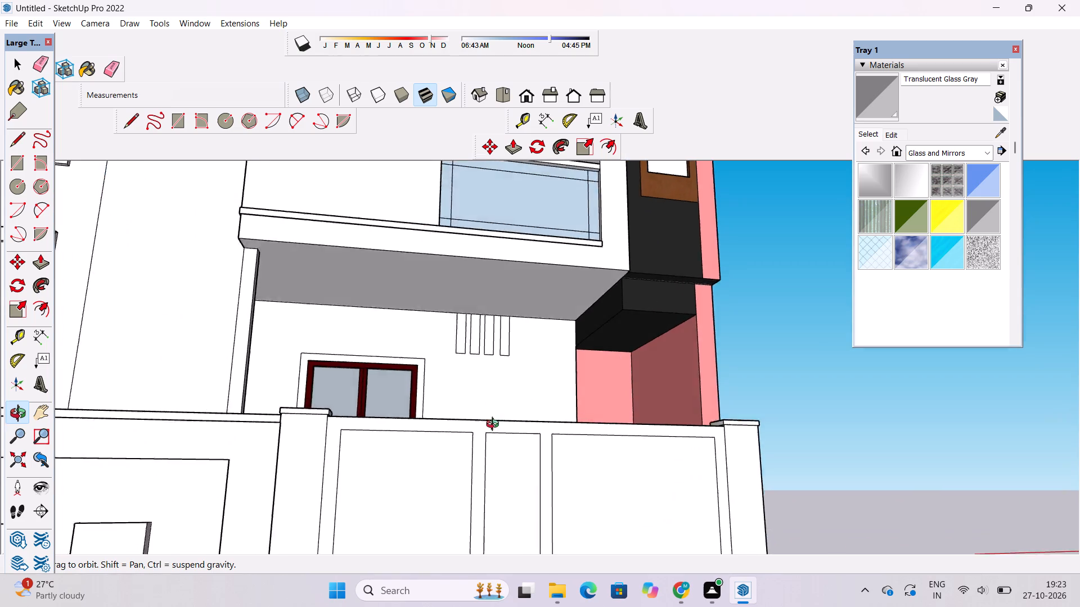
shift+drag(495, 425, 481, 440)
drag(470, 415, 473, 431)
scroll(474, 429, down, 1)
drag(474, 427, 470, 460)
scroll(479, 433, down, 4)
shift+drag(533, 382, 503, 431)
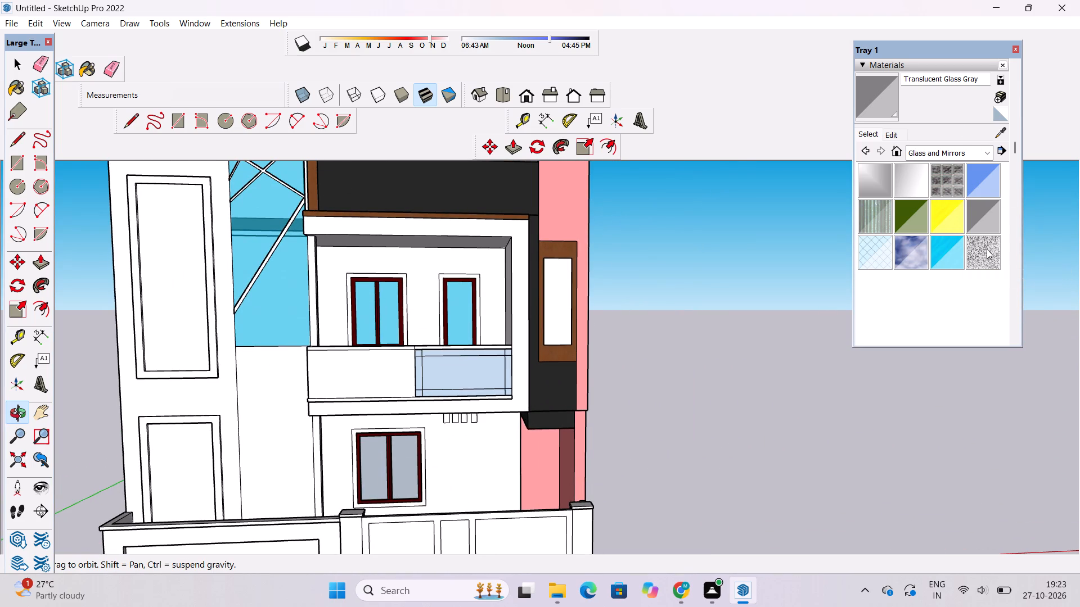
Try to paint the pane of the tall wood-framed window with Translucent Resin Crush Gray from the Glass and Mirrors library.
click(987, 249)
scroll(593, 305, up, 10)
click(510, 292)
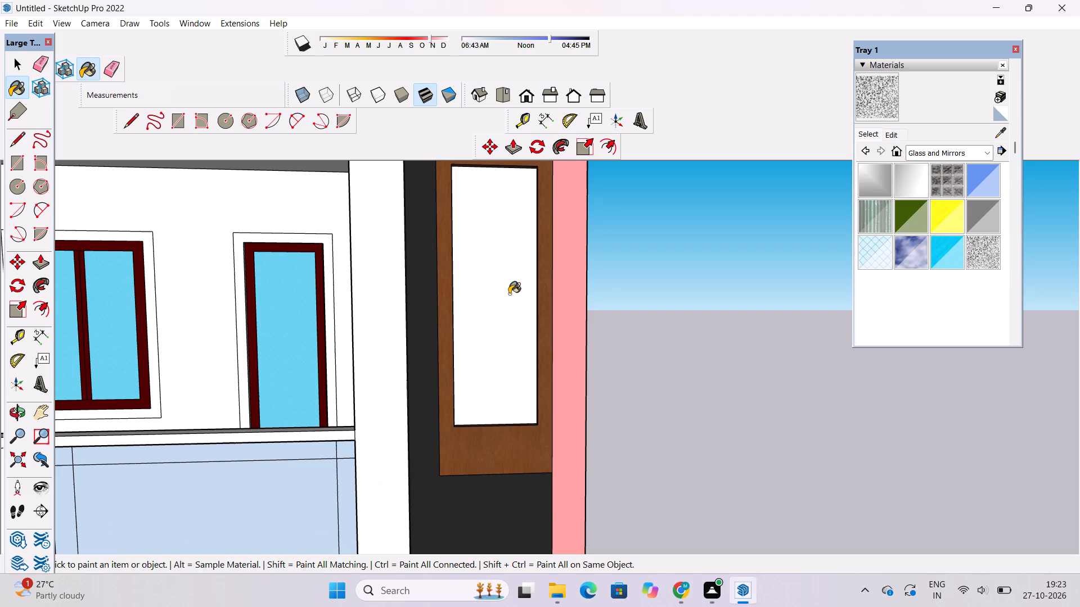
click(503, 284)
click(881, 92)
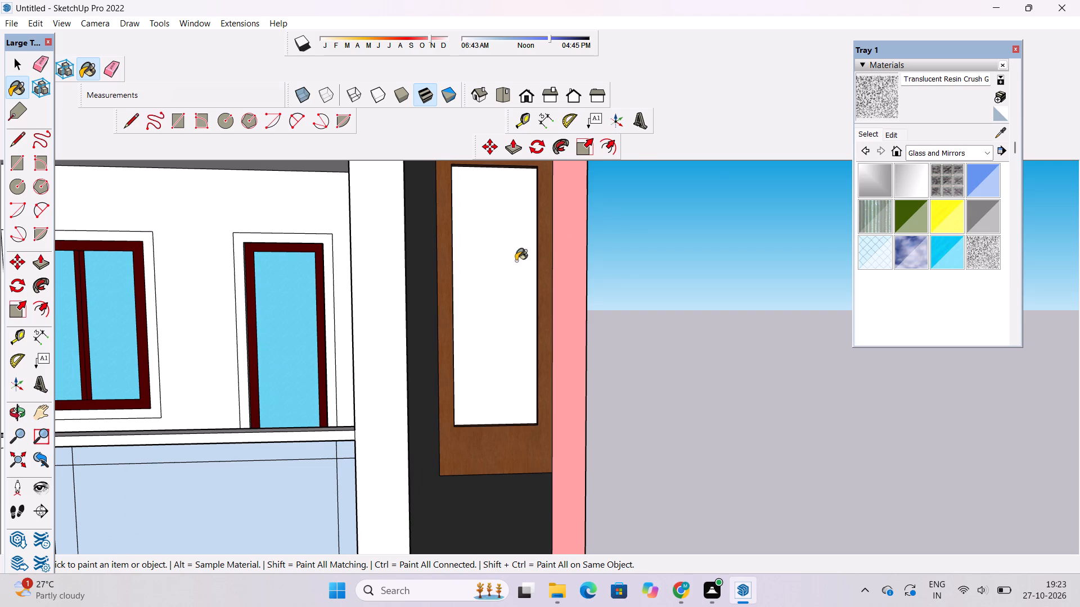
click(516, 261)
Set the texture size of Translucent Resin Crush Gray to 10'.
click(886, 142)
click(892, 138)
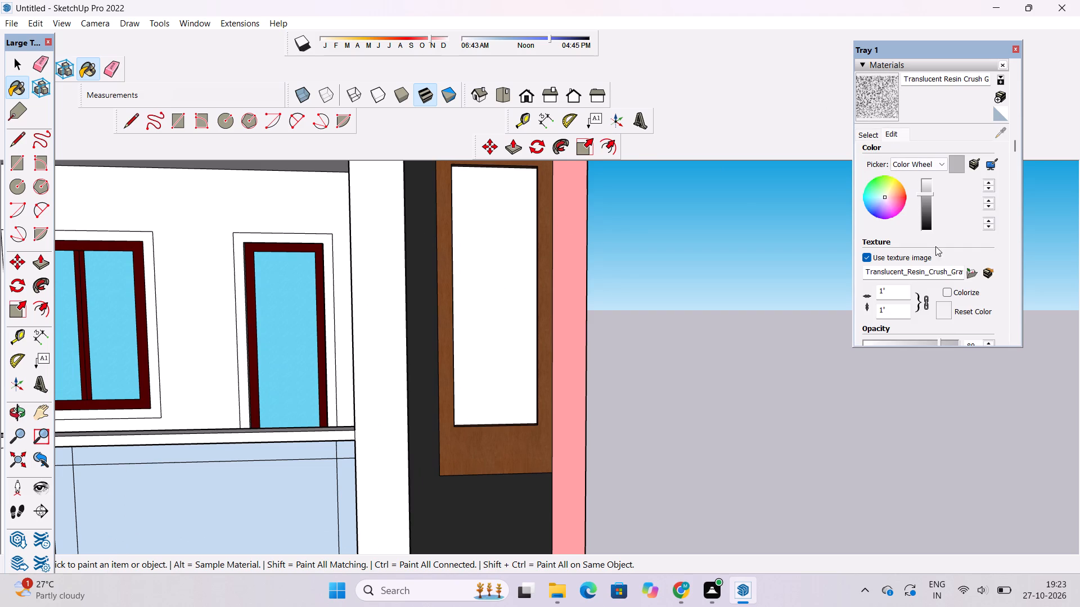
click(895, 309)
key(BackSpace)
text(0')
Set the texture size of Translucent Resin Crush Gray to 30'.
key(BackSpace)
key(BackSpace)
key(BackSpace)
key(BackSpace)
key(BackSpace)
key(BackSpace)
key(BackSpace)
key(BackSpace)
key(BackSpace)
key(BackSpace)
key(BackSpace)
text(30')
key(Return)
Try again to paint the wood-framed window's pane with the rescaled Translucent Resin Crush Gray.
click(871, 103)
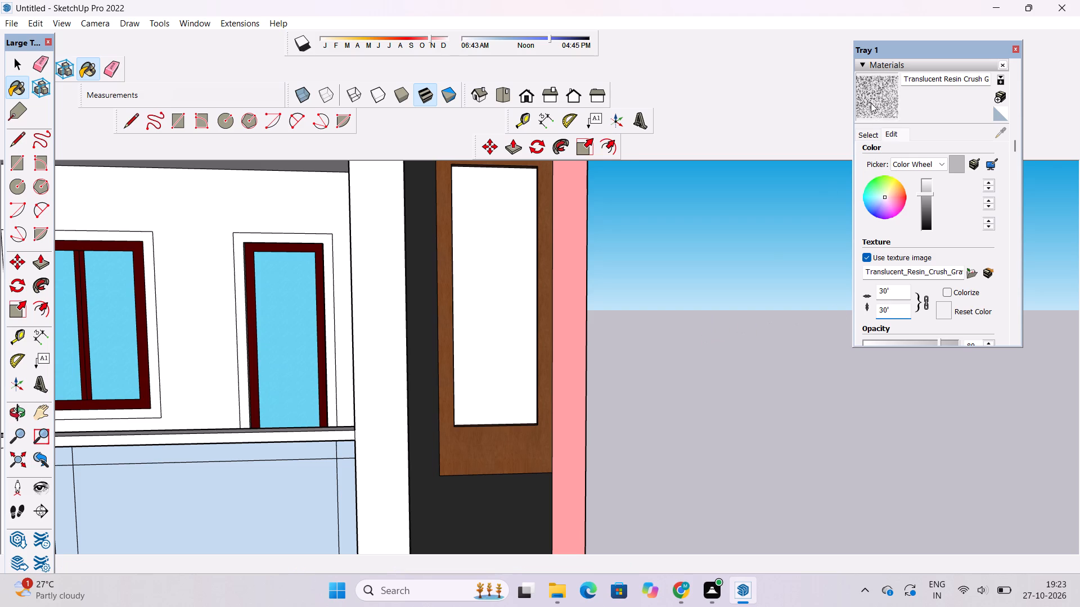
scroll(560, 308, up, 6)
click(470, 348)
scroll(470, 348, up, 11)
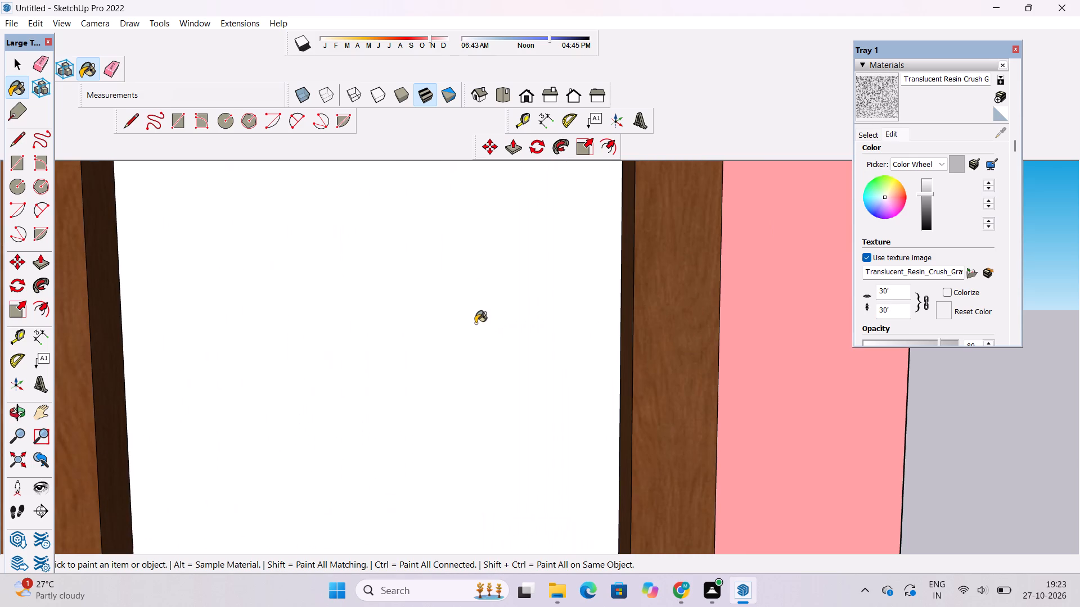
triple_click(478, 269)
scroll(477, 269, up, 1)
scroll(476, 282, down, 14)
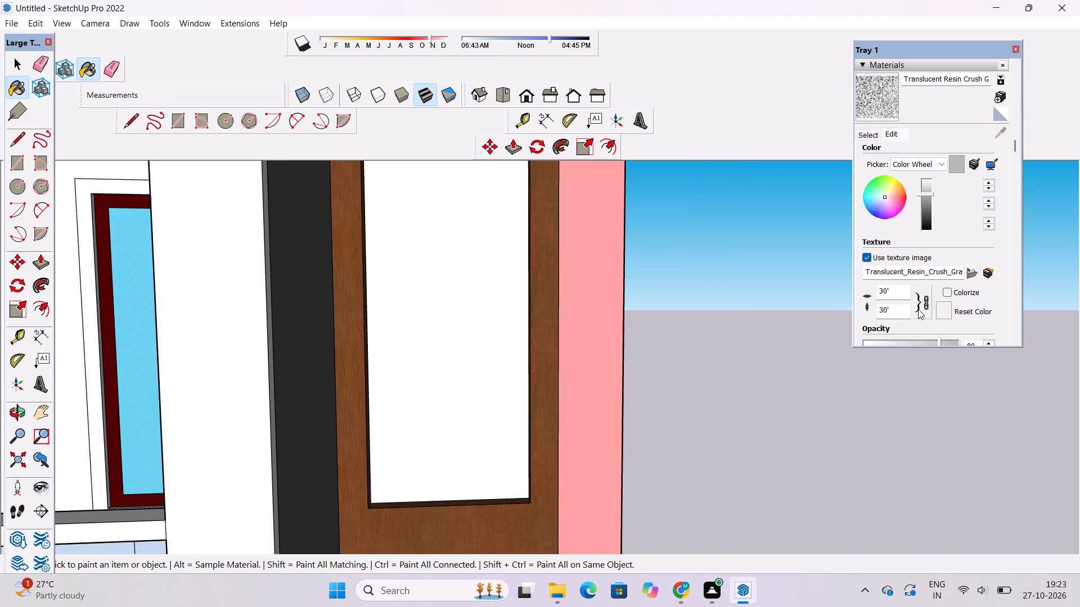
Set the texture size of Translucent Resin Crush Gray to 50'.
click(894, 310)
key(BackSpace)
key(BackSpace)
key(BackSpace)
key(BackSpace)
key(BackSpace)
key(BackSpace)
key(BackSpace)
key(BackSpace)
key(BackSpace)
key(BackSpace)
key(BackSpace)
text(50')
key(Return)
Darken the colour of Translucent Resin Crush Gray and try it on the wood-framed window's pane.
click(927, 199)
click(926, 204)
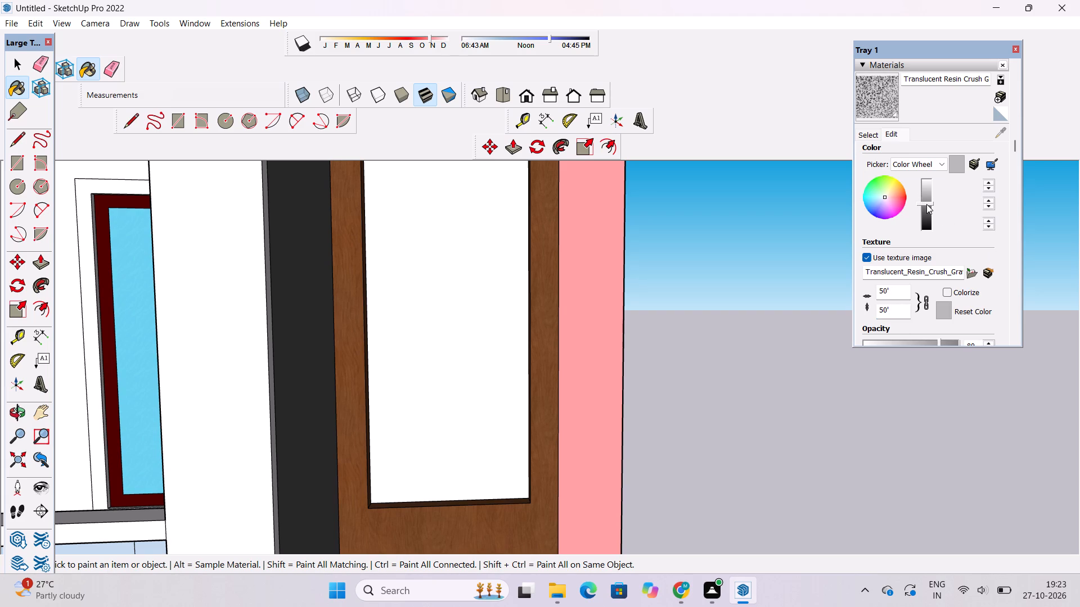
scroll(616, 320, down, 5)
click(470, 335)
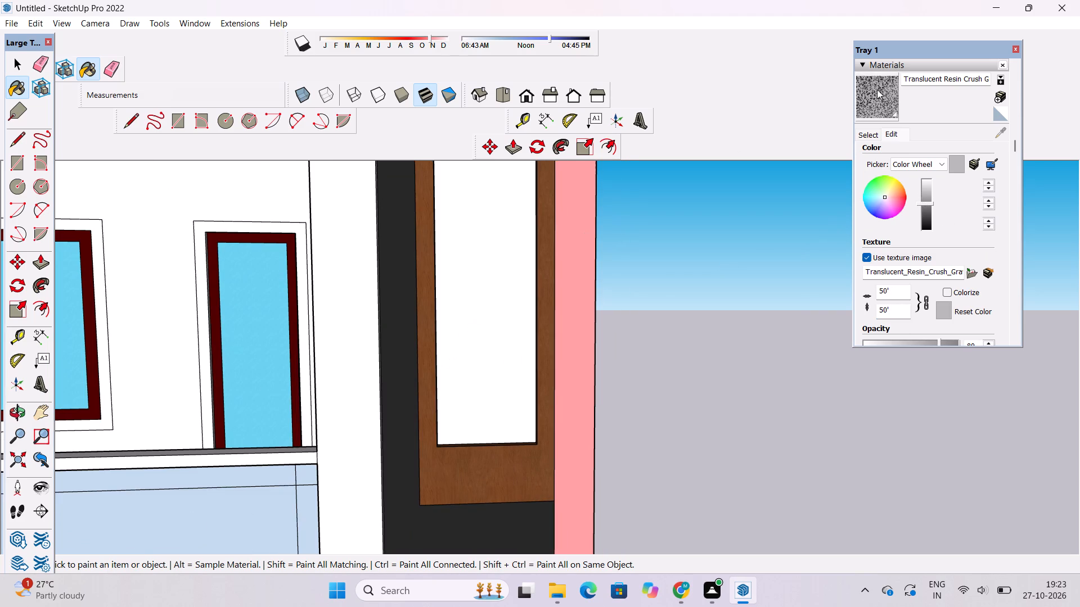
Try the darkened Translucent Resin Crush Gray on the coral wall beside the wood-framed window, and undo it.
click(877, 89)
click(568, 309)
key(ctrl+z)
Try again to paint the wood-framed window's pane with the darkened Translucent Resin Crush Gray.
click(493, 320)
scroll(493, 319, up, 3)
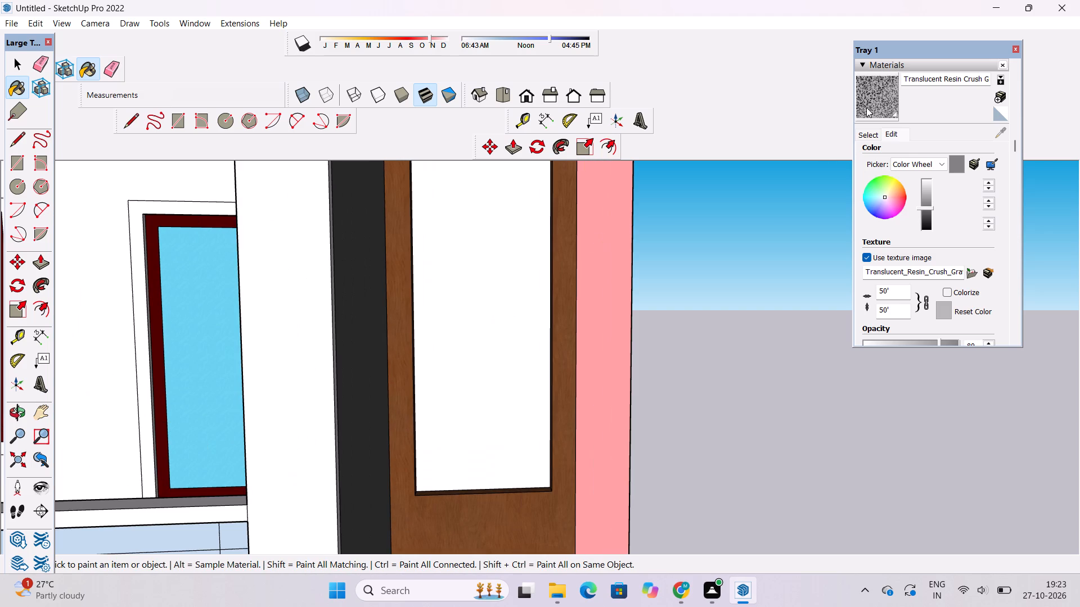
click(868, 102)
click(484, 274)
scroll(484, 274, up, 14)
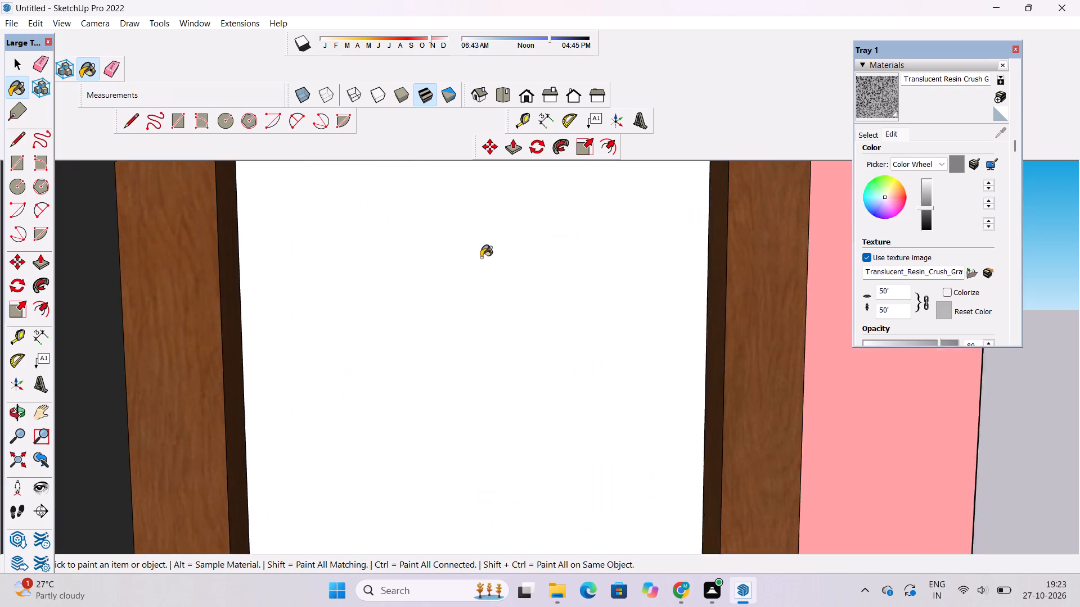
scroll(481, 257, up, 10)
scroll(482, 275, down, 6)
click(487, 284)
click(492, 282)
Inspect the wood-framed window's pane up close and at an angle, selecting its face with the bounding edges.
key(space)
click(488, 285)
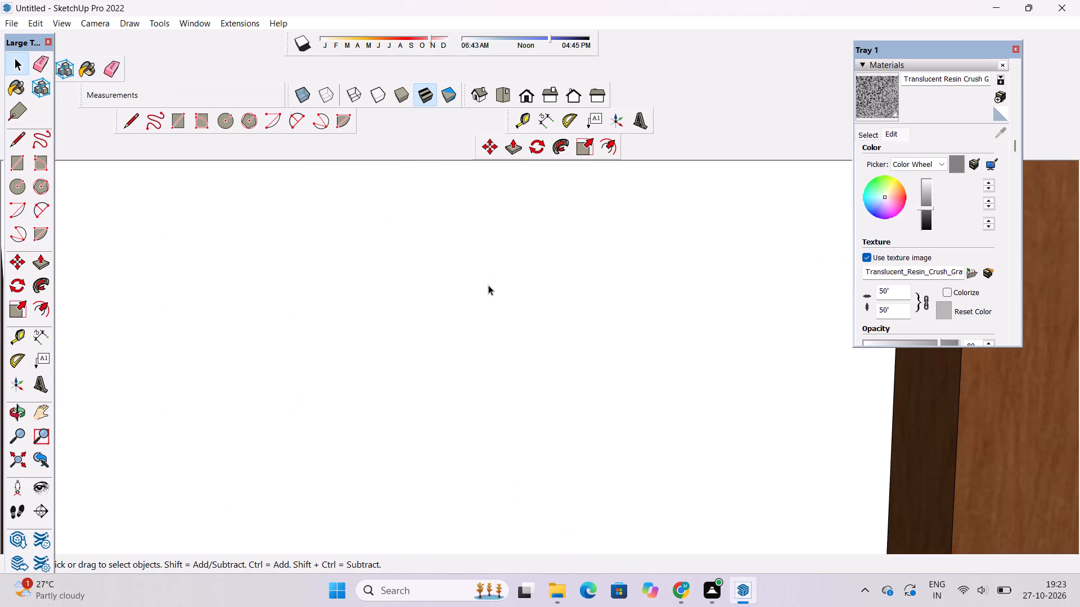
scroll(488, 286, down, 20)
scroll(488, 286, down, 7)
key(o)
drag(564, 332, 427, 400)
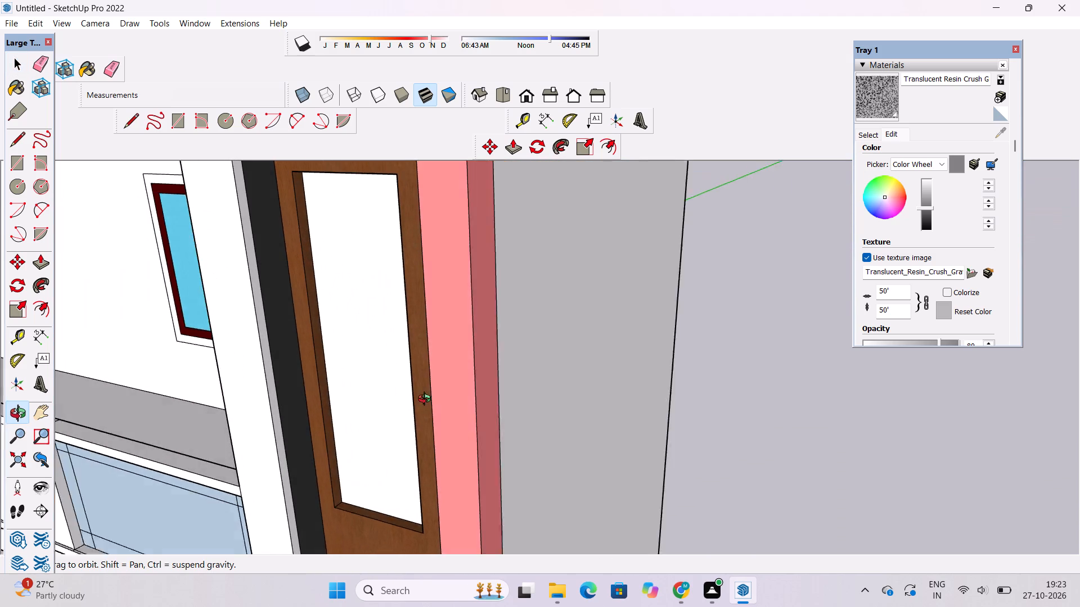
drag(427, 400, 418, 406)
scroll(349, 303, up, 10)
key(space)
double_click(367, 231)
Examine the whole front facade, including the upper parapet and the wood-framed window, to check where the resin material was applied.
scroll(665, 306, down, 19)
key(o)
drag(597, 371, 740, 293)
scroll(744, 285, down, 6)
shift+drag(719, 321, 643, 322)
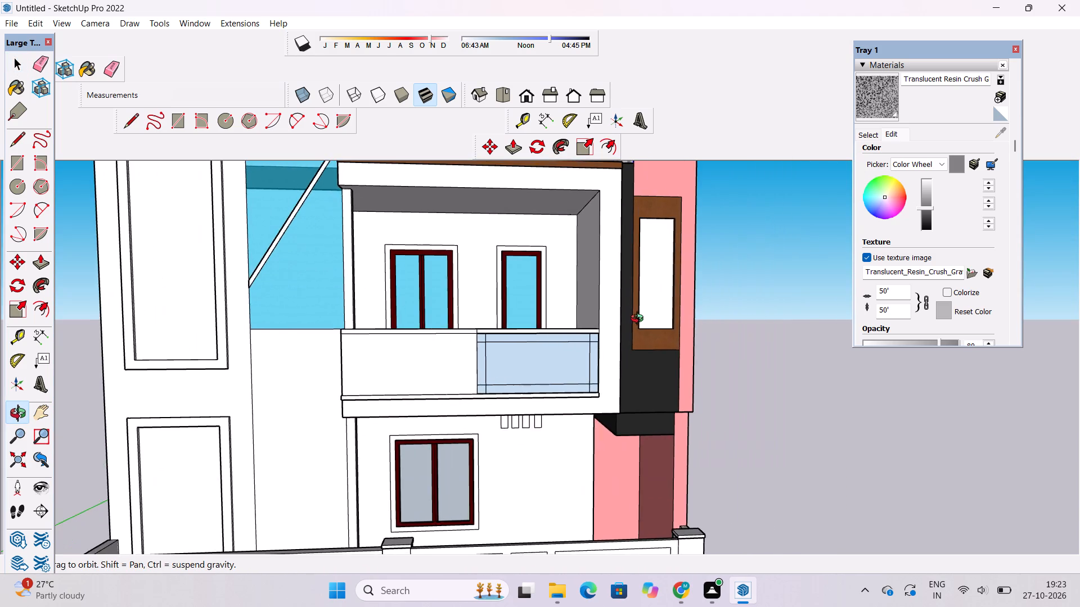
drag(640, 320, 629, 354)
scroll(629, 354, down, 4)
shift+drag(625, 364, 624, 336)
drag(610, 346, 600, 372)
scroll(567, 372, down, 1)
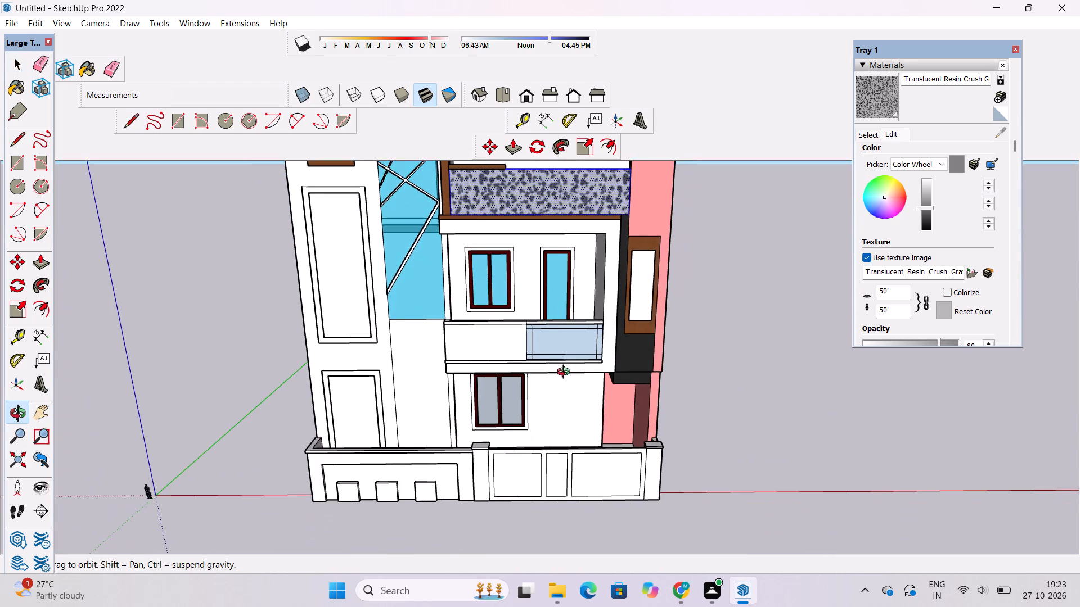
shift+drag(566, 373, 559, 353)
scroll(559, 346, down, 5)
shift+drag(553, 374, 565, 405)
drag(566, 410, 573, 360)
scroll(579, 354, up, 8)
shift+drag(601, 307, 591, 327)
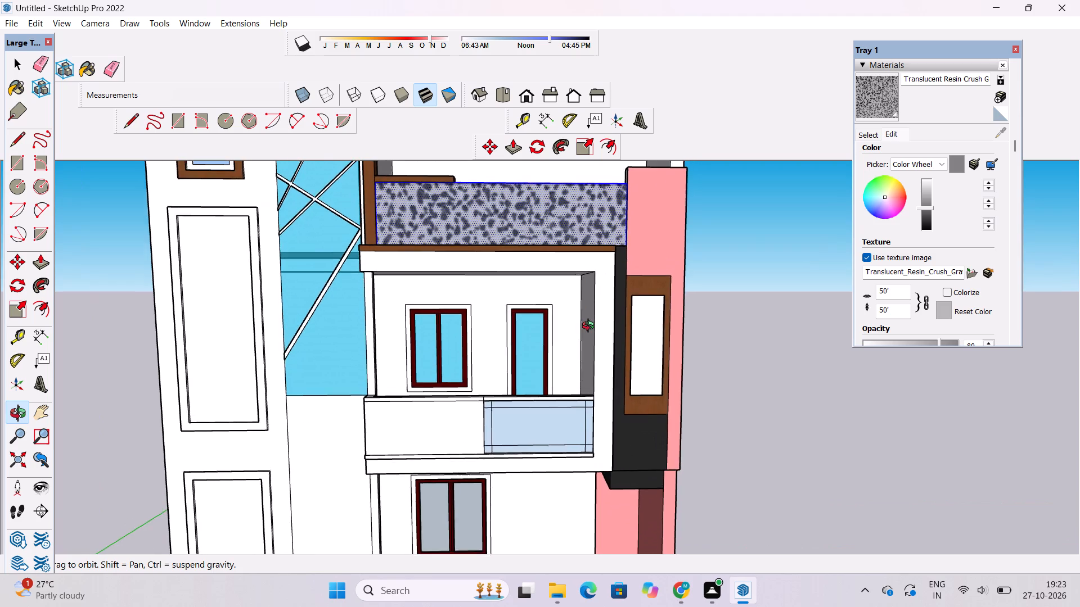
Undo the Translucent Resin Crush Gray painting on the charcoal upper parapet, keep the ground-floor window's gray panes, and clear the selection.
scroll(591, 330, up, 5)
scroll(591, 330, down, 6)
key(ctrl+z)
key(ctrl+z)
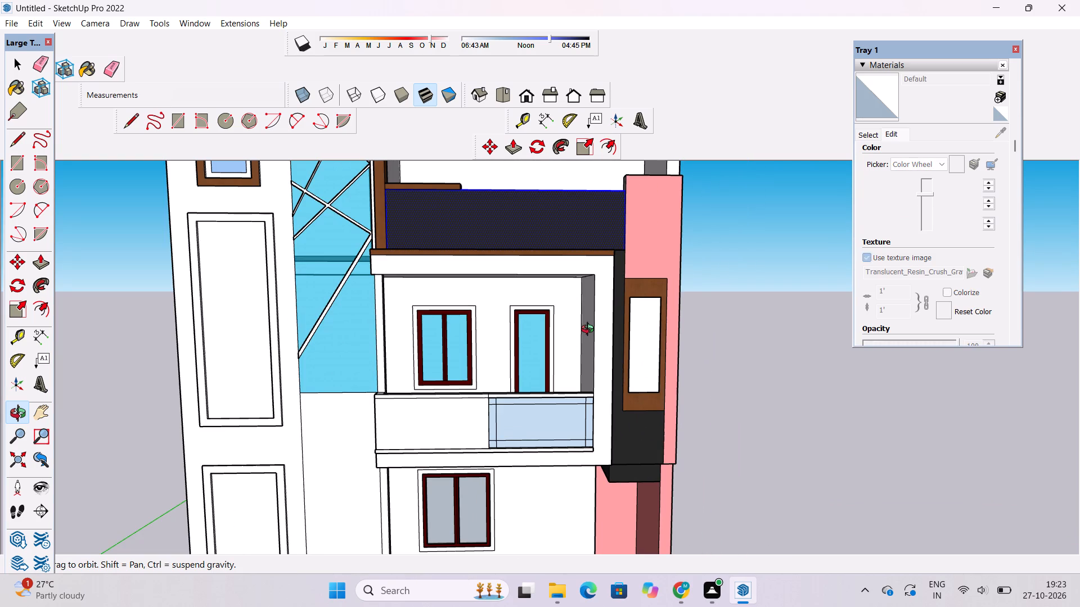
key(ctrl+z)
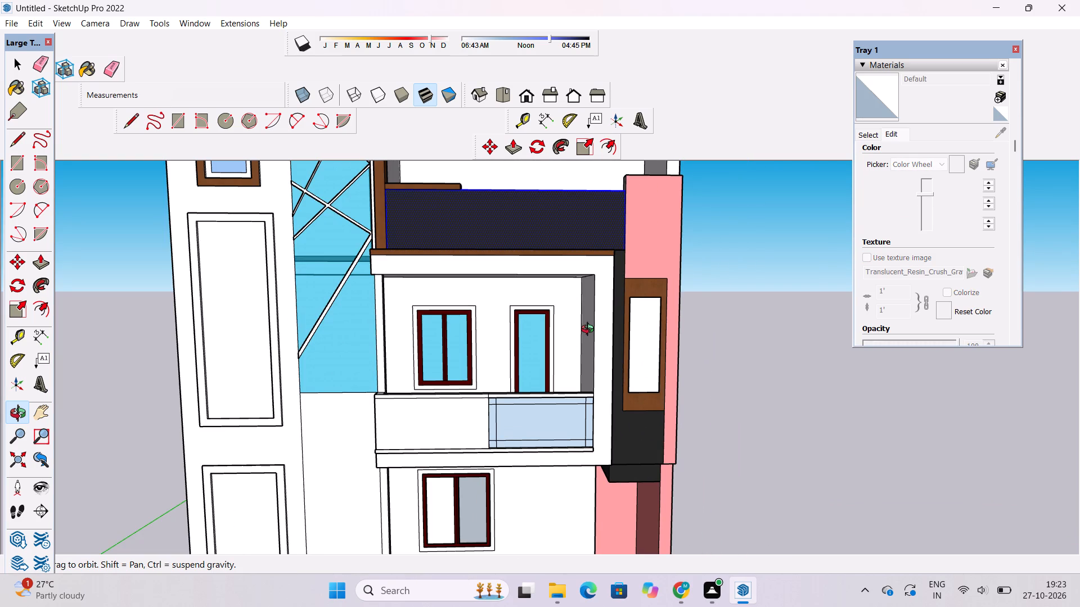
key(ctrl+y)
shift+drag(556, 361, 507, 361)
shift+drag(507, 361, 510, 370)
key(space)
click(658, 341)
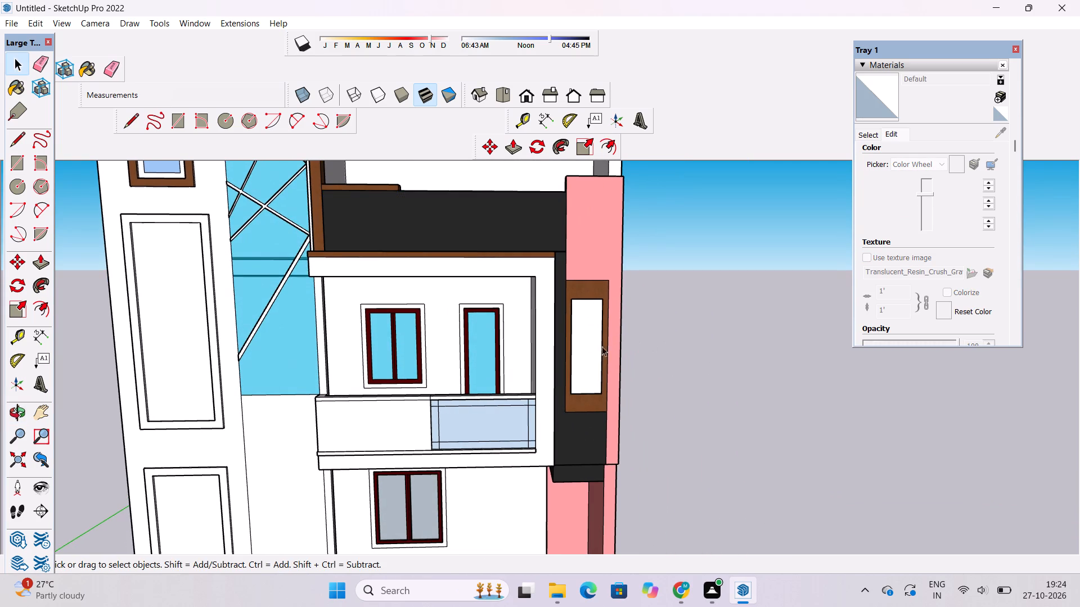
click(586, 339)
click(665, 293)
Paint the first-floor balcony floor and the ground-floor porch floor with Granite Brown from the Stone materials.
key(o)
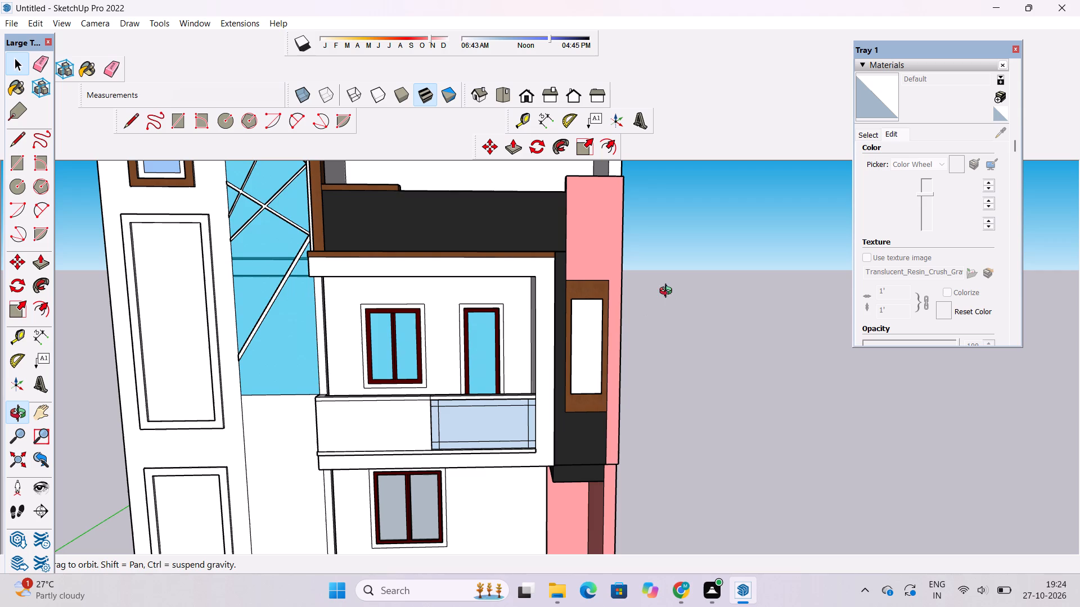
shift+drag(564, 370, 493, 357)
shift+scroll(493, 342, down, 4)
shift+drag(543, 393, 549, 350)
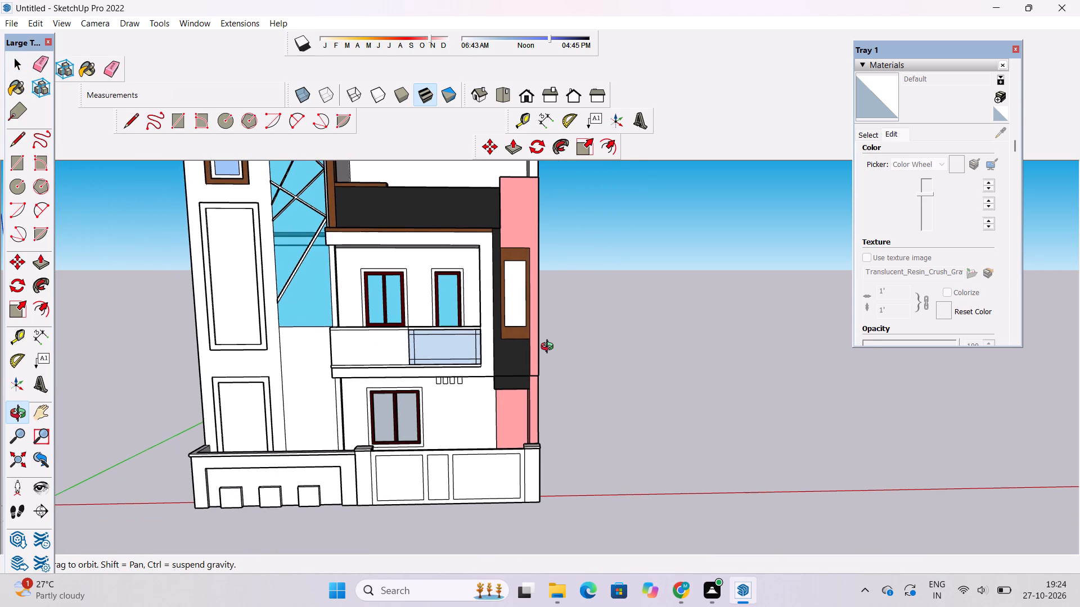
shift+drag(515, 352, 516, 328)
drag(516, 327, 510, 479)
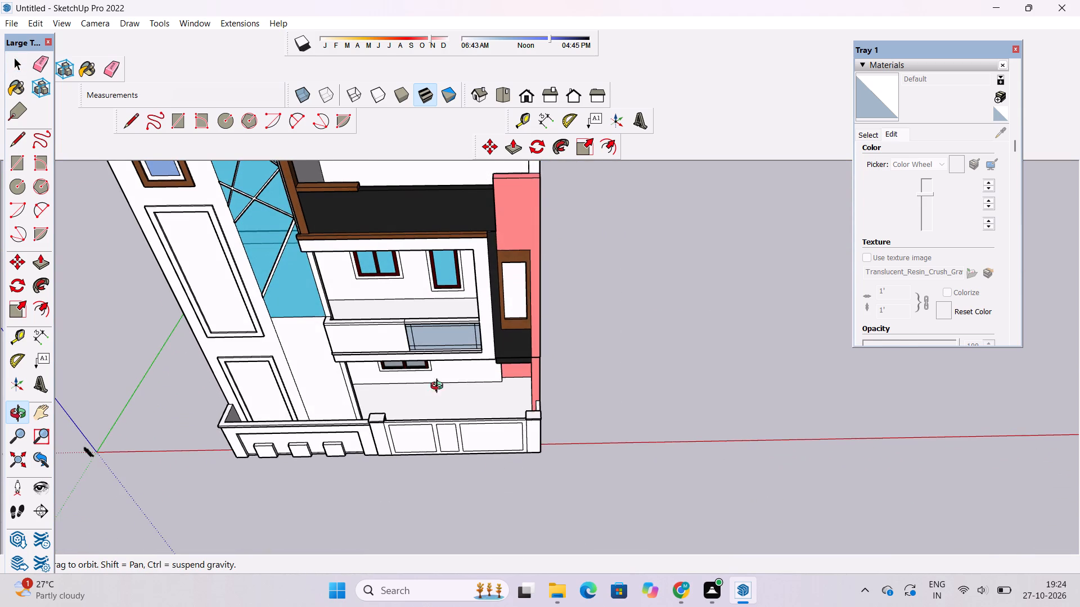
shift+drag(434, 345, 494, 372)
drag(494, 372, 488, 355)
click(860, 133)
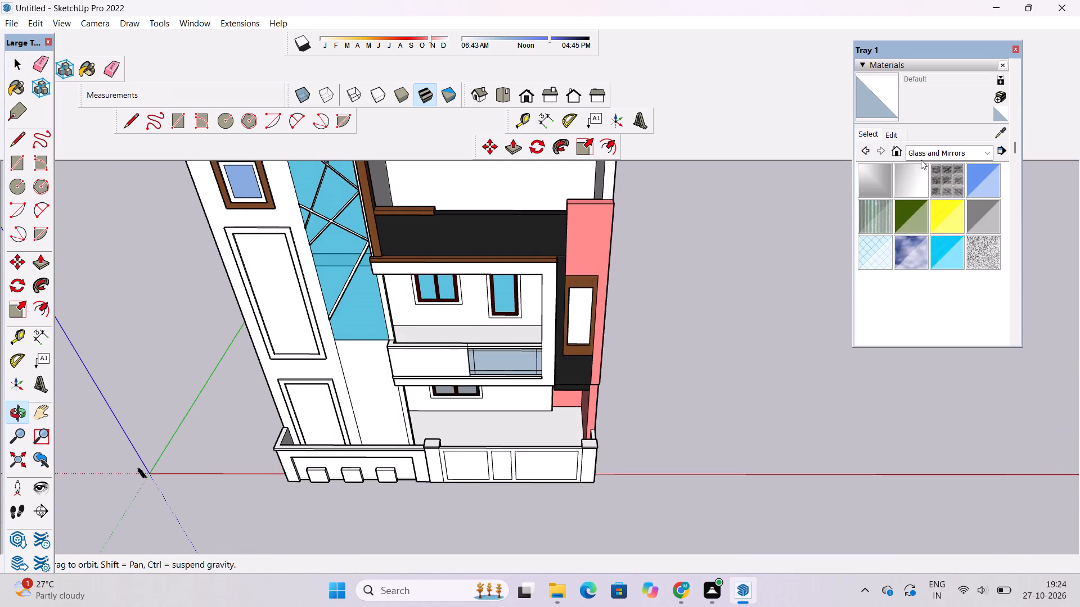
click(947, 153)
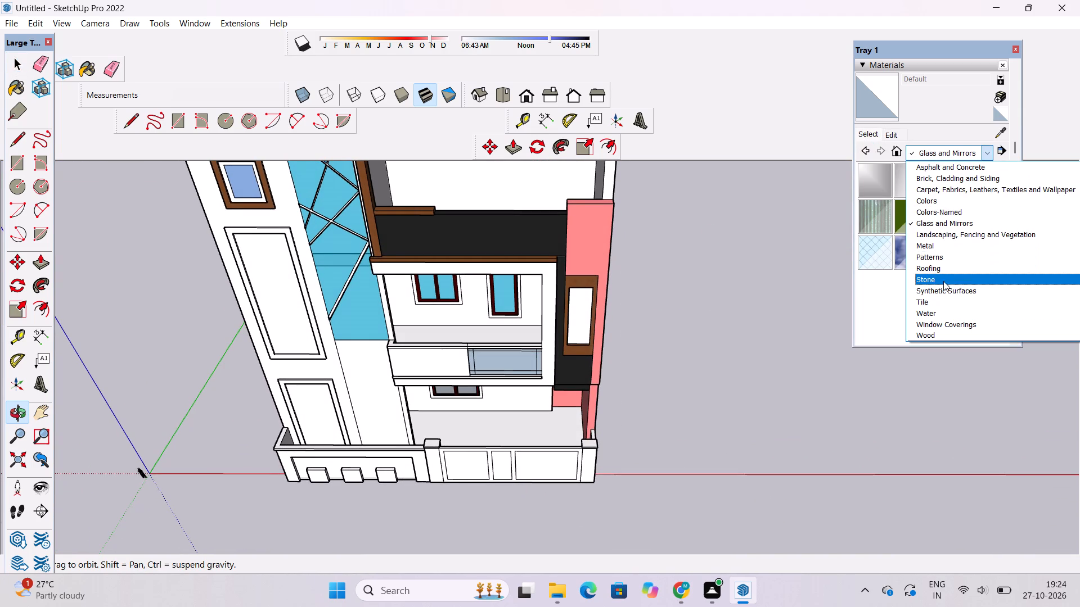
click(943, 281)
click(913, 180)
scroll(492, 325, up, 6)
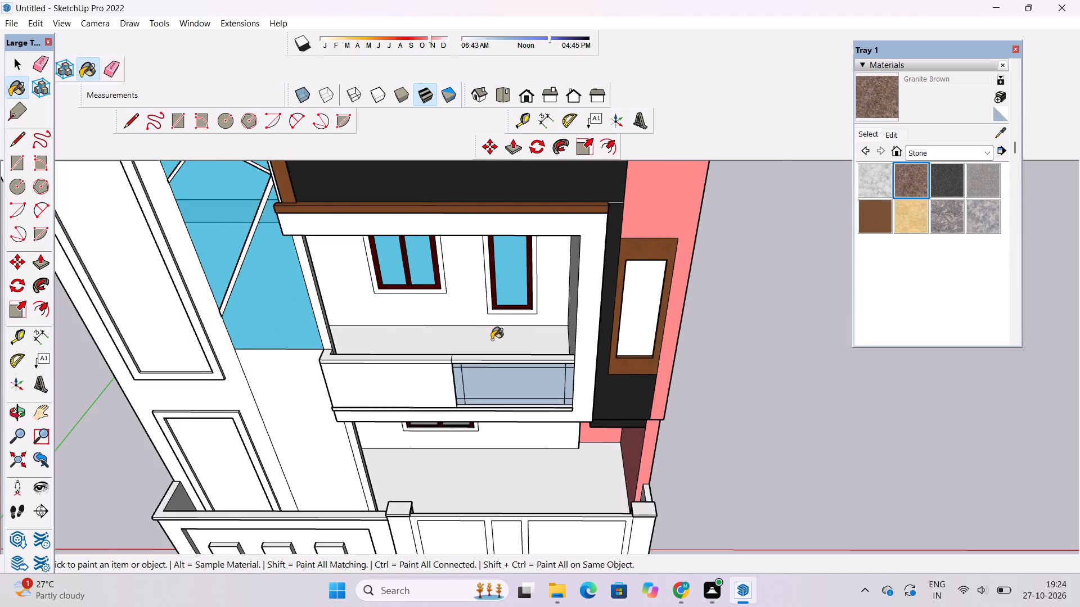
click(492, 339)
scroll(504, 275, down, 6)
scroll(536, 416, up, 2)
click(536, 416)
Paint the top terrace floor behind the charcoal parapet with Granite Brown.
scroll(548, 415, down, 9)
scroll(545, 310, up, 2)
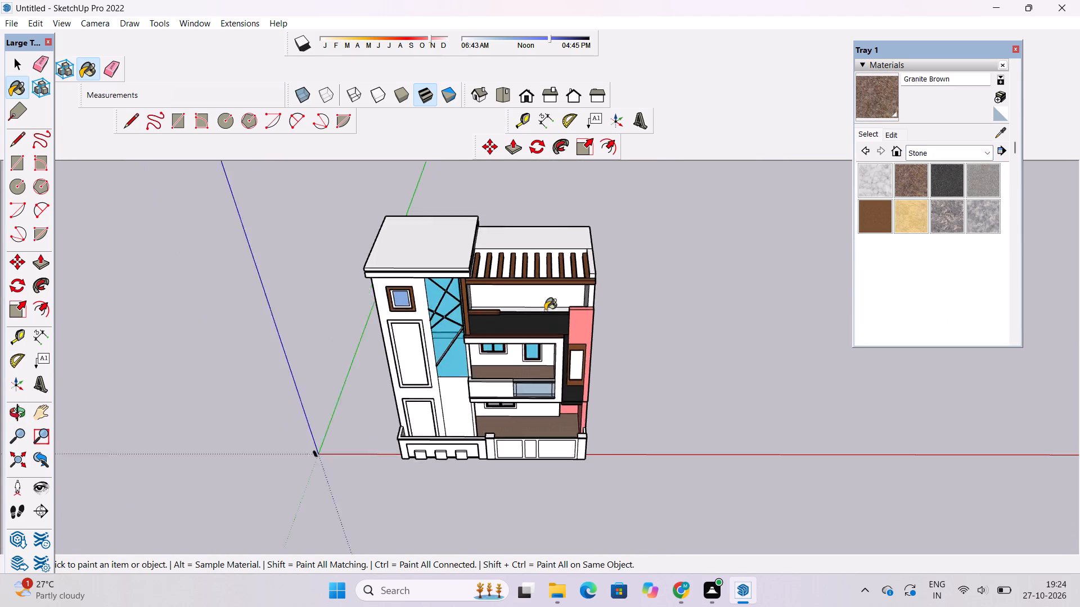
scroll(545, 310, up, 10)
click(547, 329)
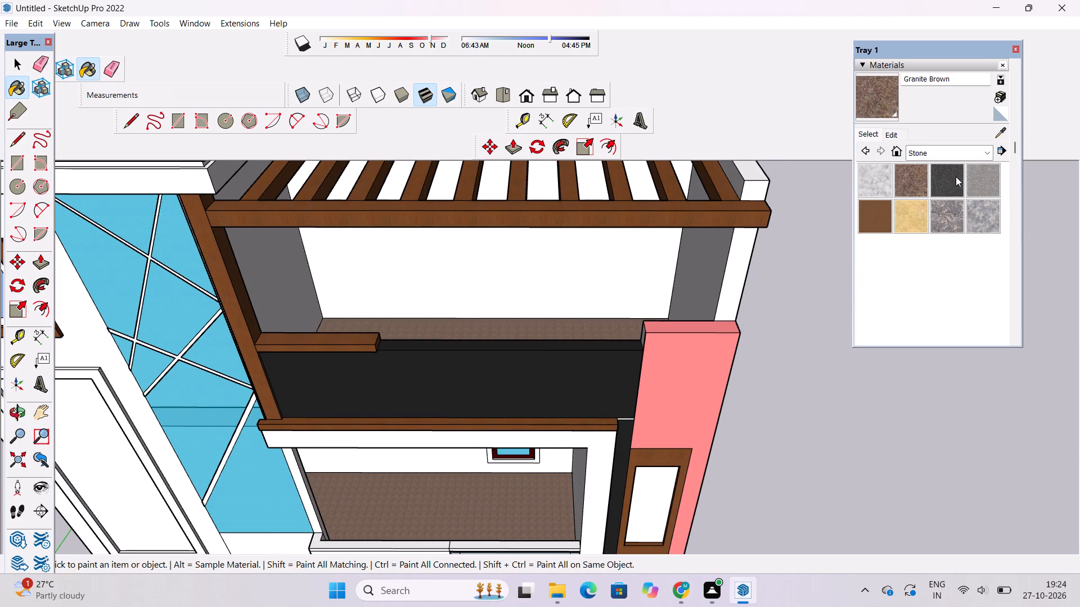
Enlarge the Granite Brown texture size to 20' by 20'.
click(887, 137)
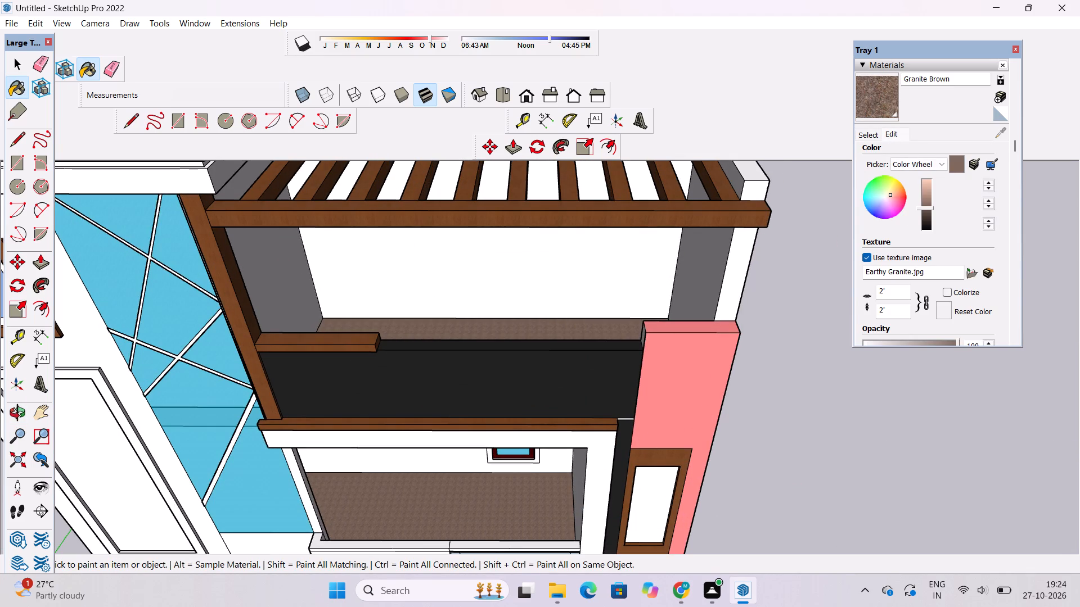
click(890, 311)
key(BackSpace)
text(0')
key(Return)
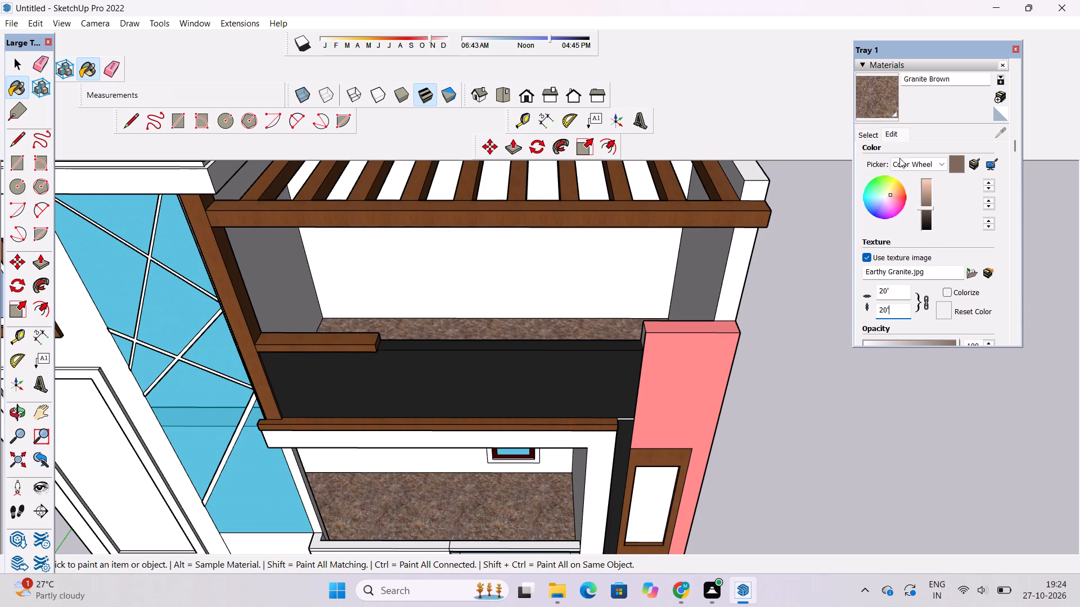
Repaint the ground-floor porch floor with Granite Dark Gray from the Stone materials.
click(872, 134)
click(942, 180)
scroll(435, 301, down, 3)
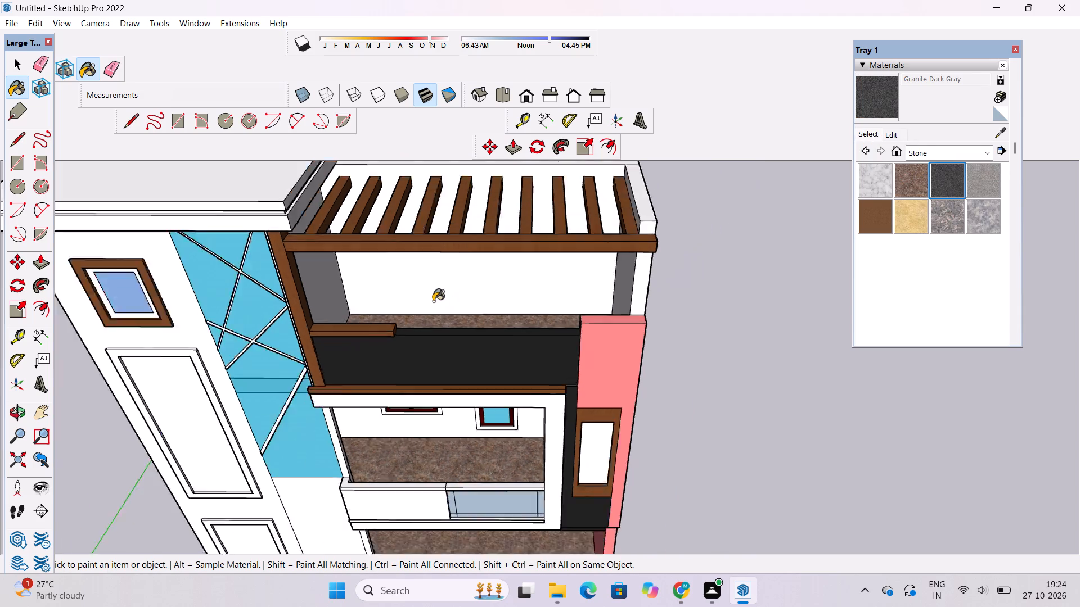
scroll(433, 301, down, 10)
scroll(453, 456, up, 12)
click(469, 382)
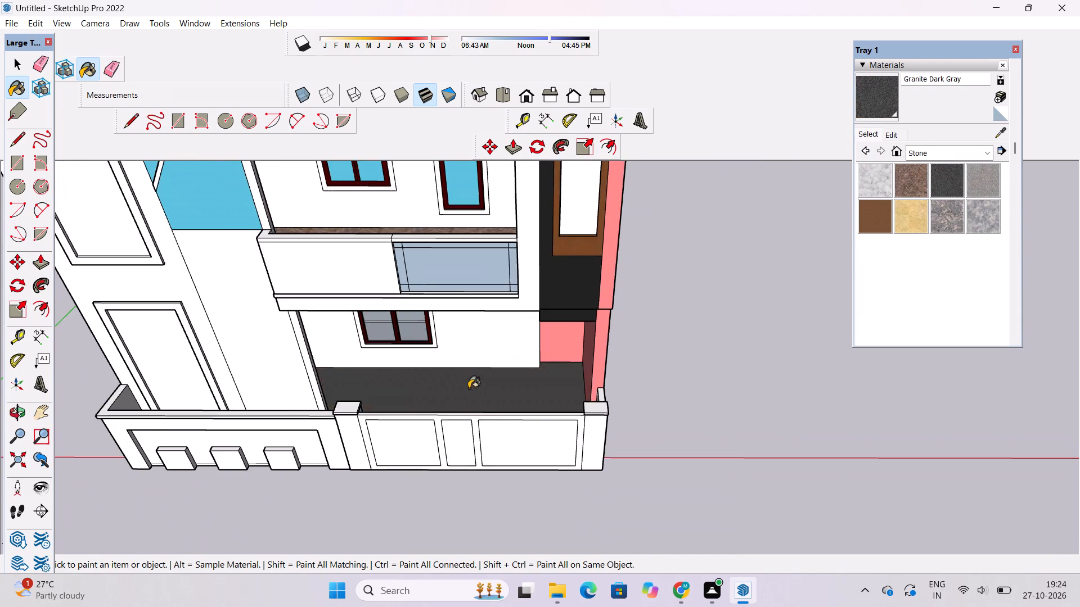
scroll(469, 388, up, 6)
Enlarge the Granite Dark Gray texture size to 10' by 10'.
click(891, 135)
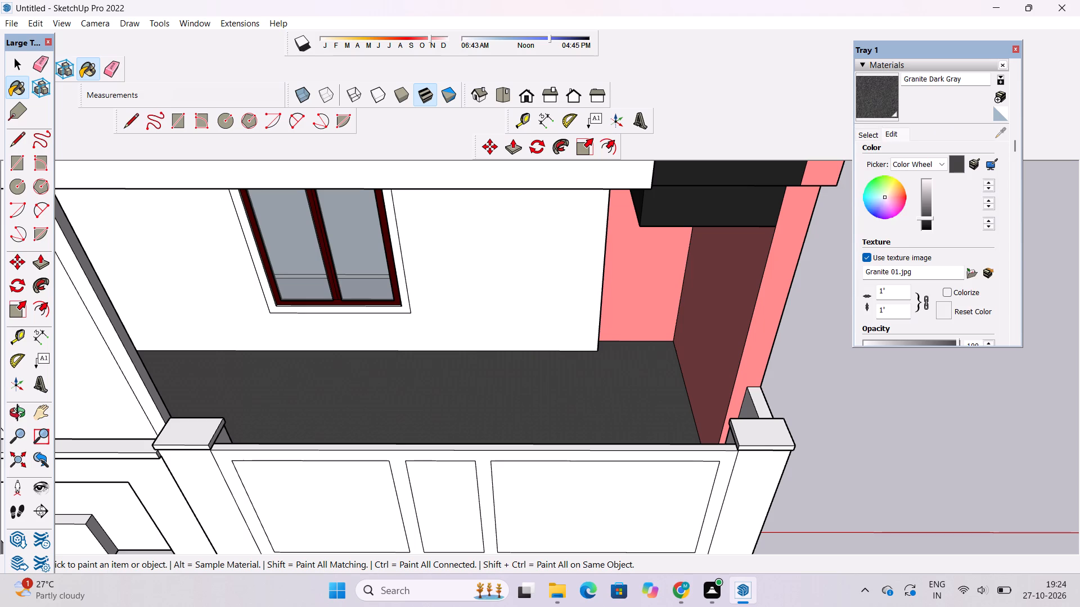
click(894, 306)
key(BackSpace)
text(0')
key(Return)
scroll(623, 398, down, 5)
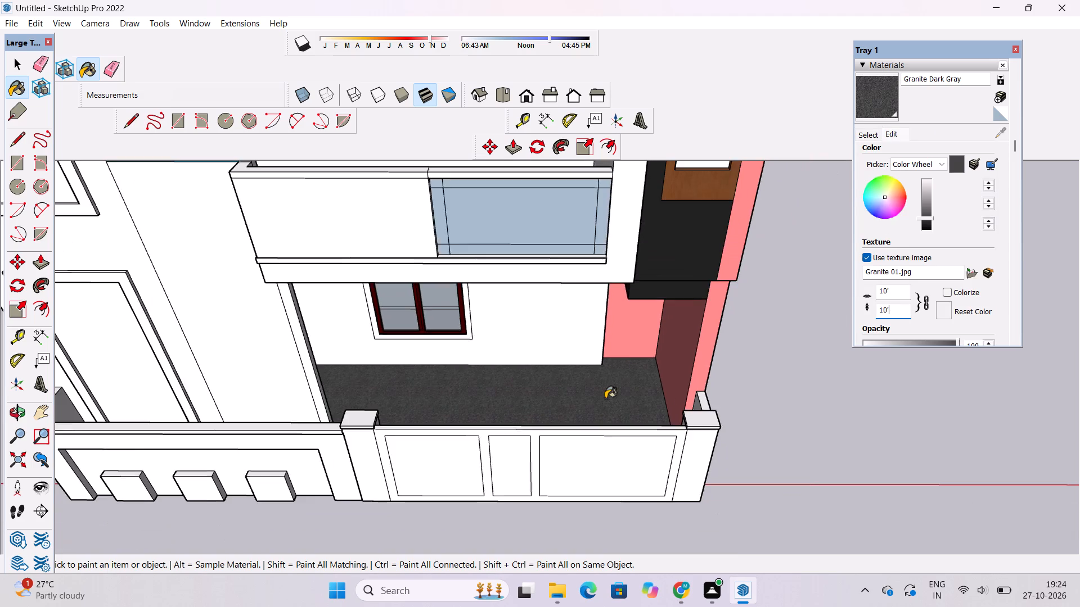
key(o)
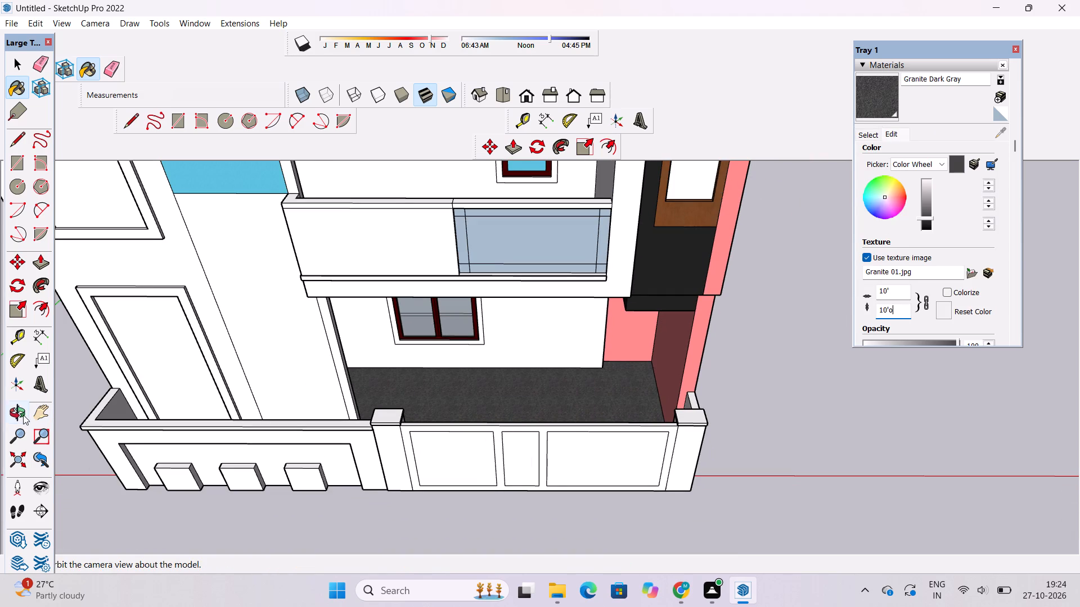
click(18, 413)
click(128, 259)
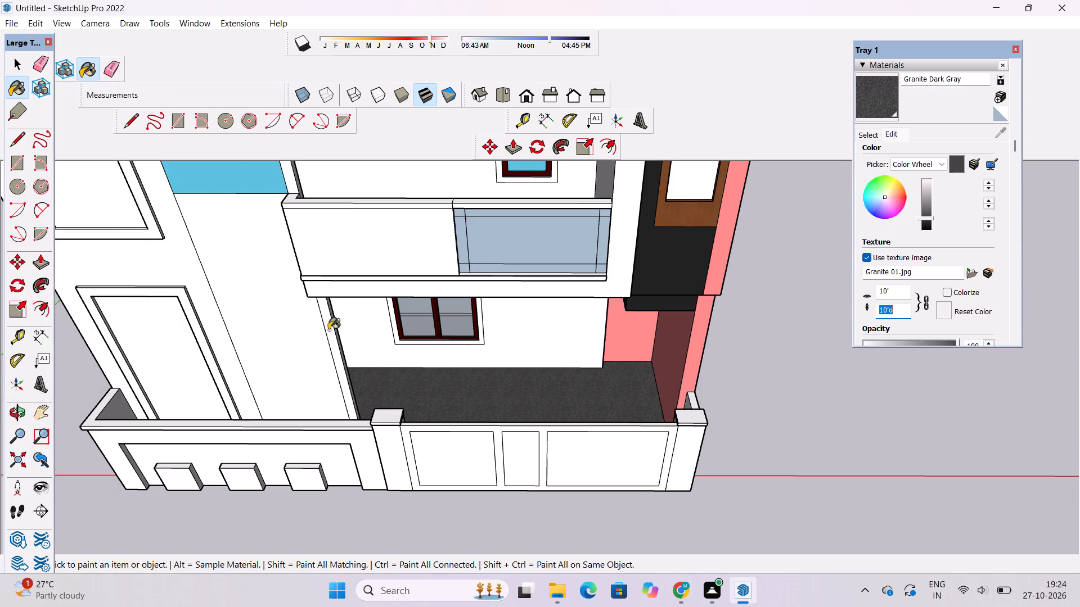
click(16, 413)
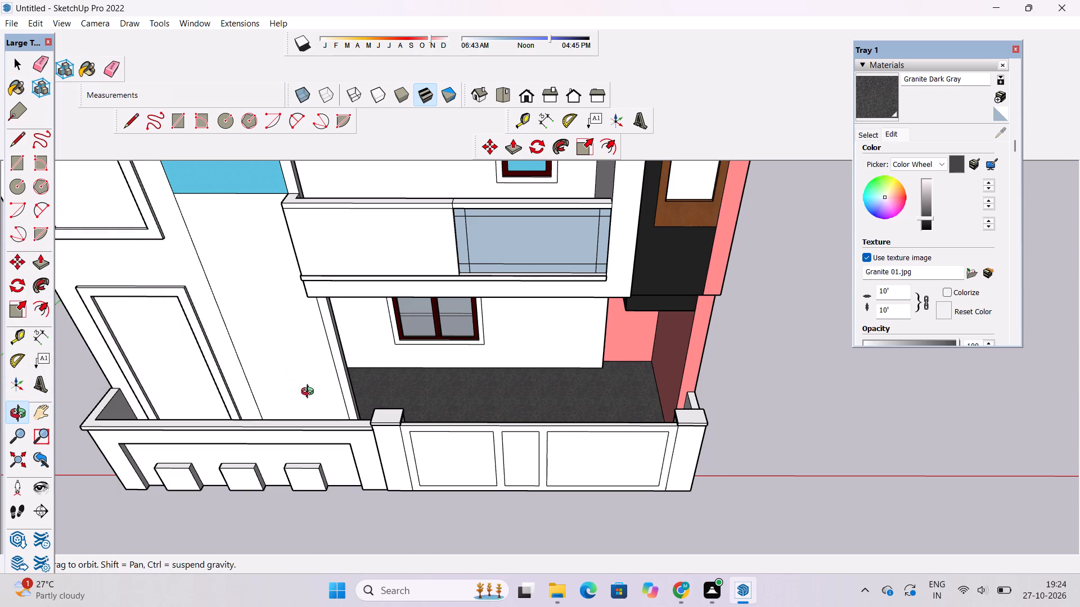
Examine the front facade from several angles, including the porch, boundary wall and recessed panels of the tower.
drag(310, 393, 405, 401)
drag(445, 433, 440, 332)
scroll(440, 327, down, 3)
shift+drag(463, 356, 445, 364)
drag(433, 382, 448, 418)
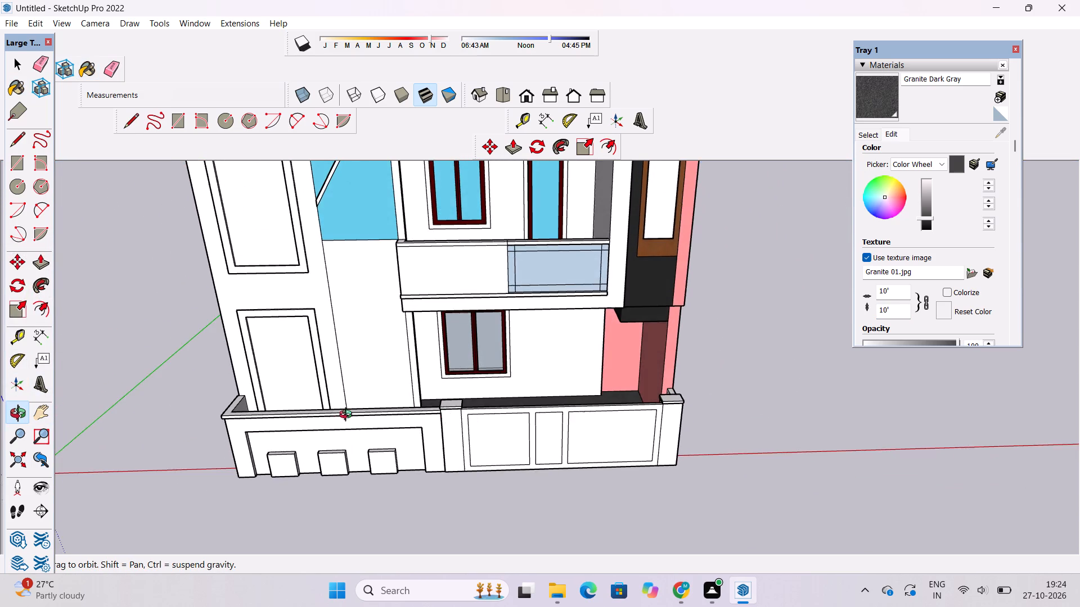
scroll(335, 414, up, 4)
shift+drag(326, 388, 439, 434)
drag(439, 435, 491, 373)
scroll(496, 369, down, 4)
shift+drag(505, 360, 498, 392)
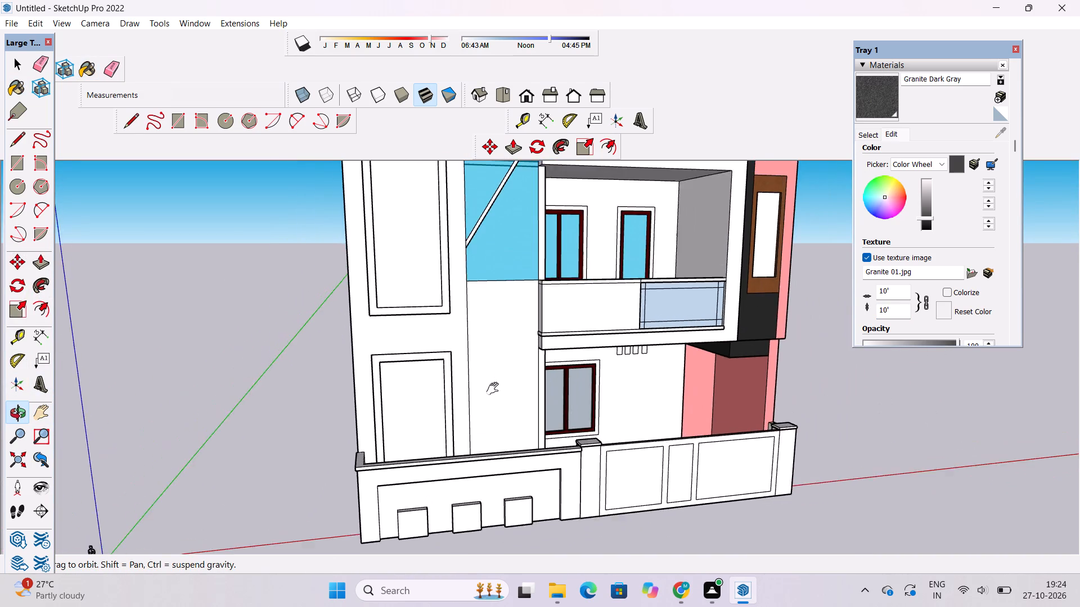
shift+scroll(495, 389, up, 3)
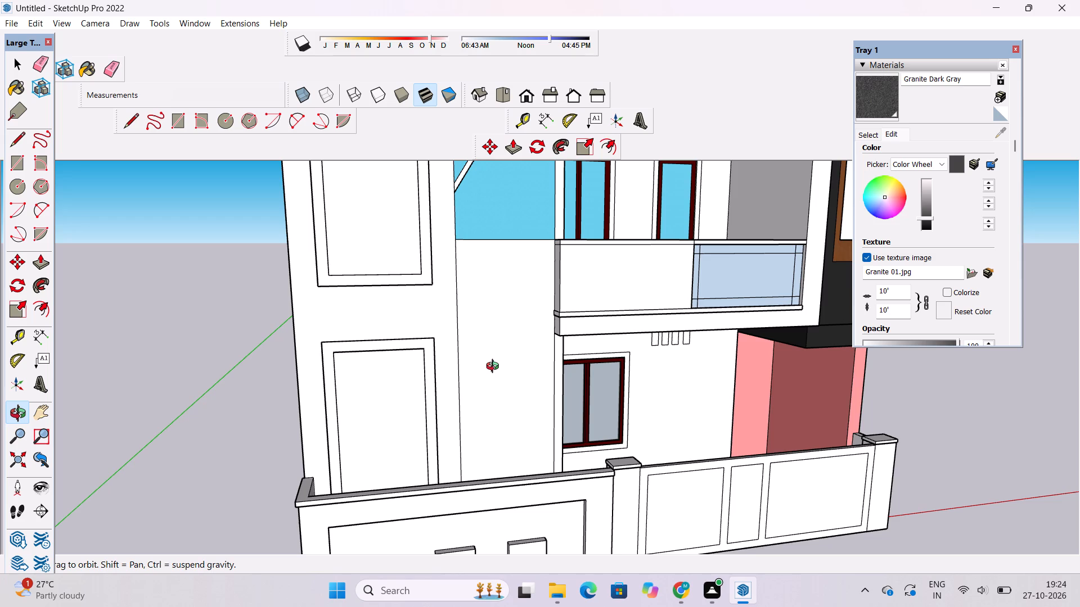
scroll(496, 363, down, 6)
shift+drag(502, 361, 487, 370)
drag(483, 373, 423, 375)
drag(413, 346, 425, 382)
drag(425, 382, 439, 382)
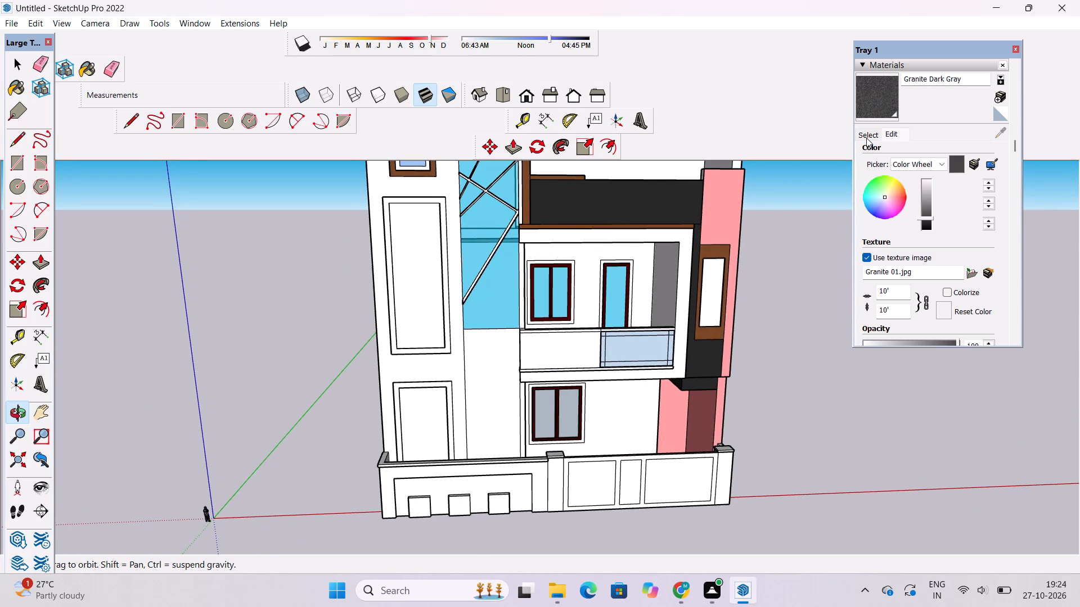
Paint the tall upper recessed panel on the tower with White Tile Black Accent from the Patterns materials and check its texture.
click(866, 138)
click(948, 153)
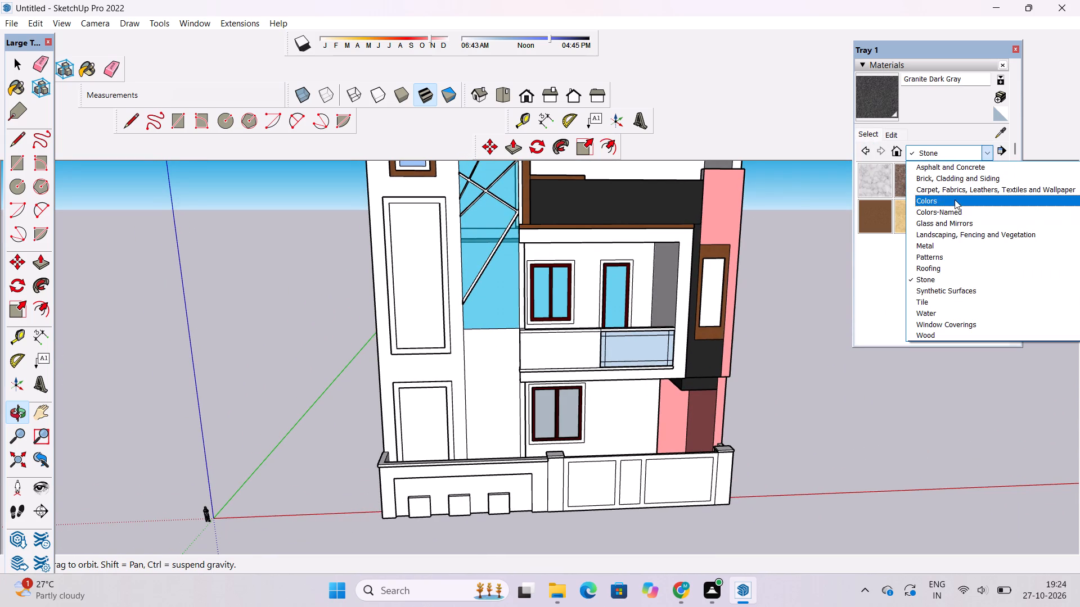
click(933, 259)
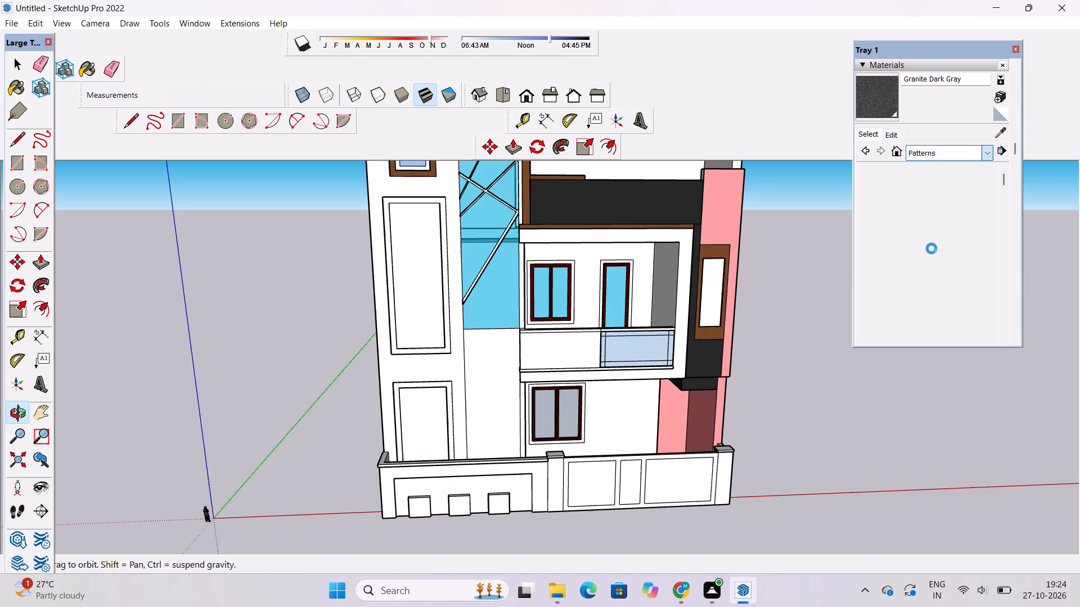
scroll(921, 238, down, 1)
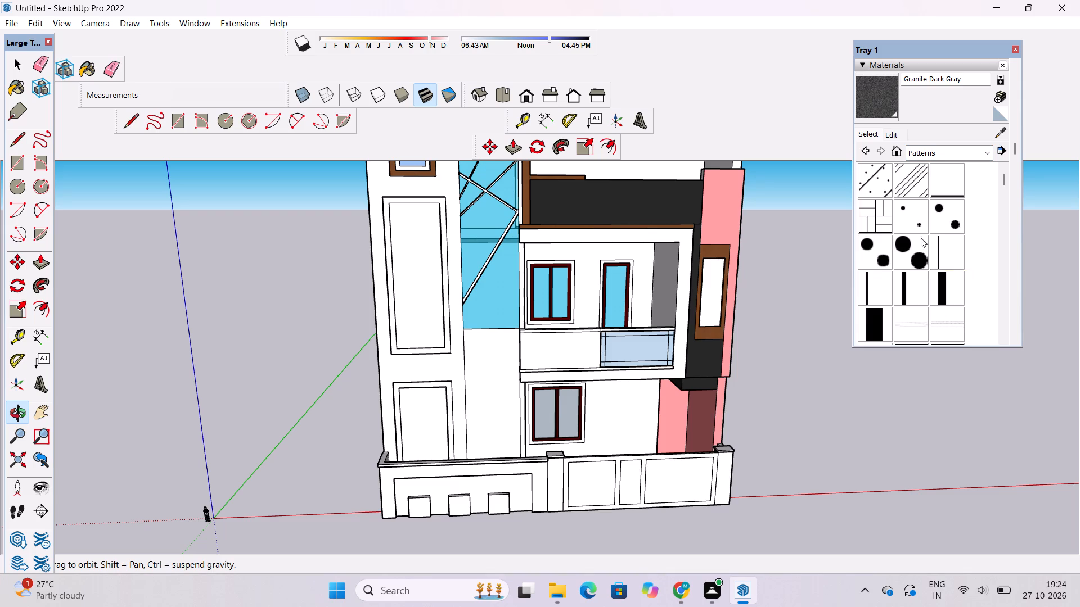
scroll(921, 238, down, 5)
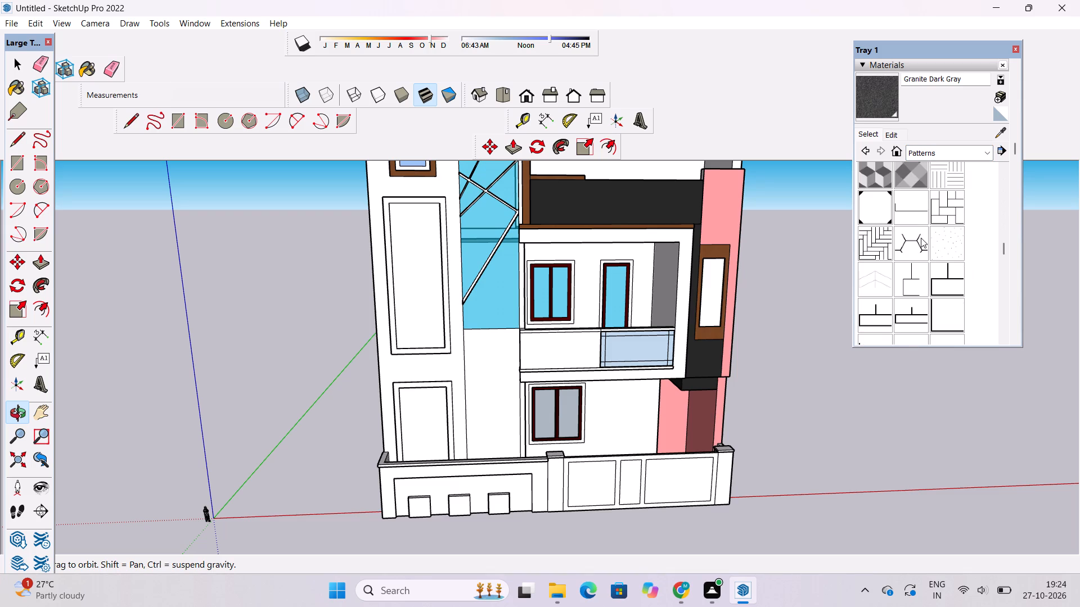
scroll(921, 238, down, 1)
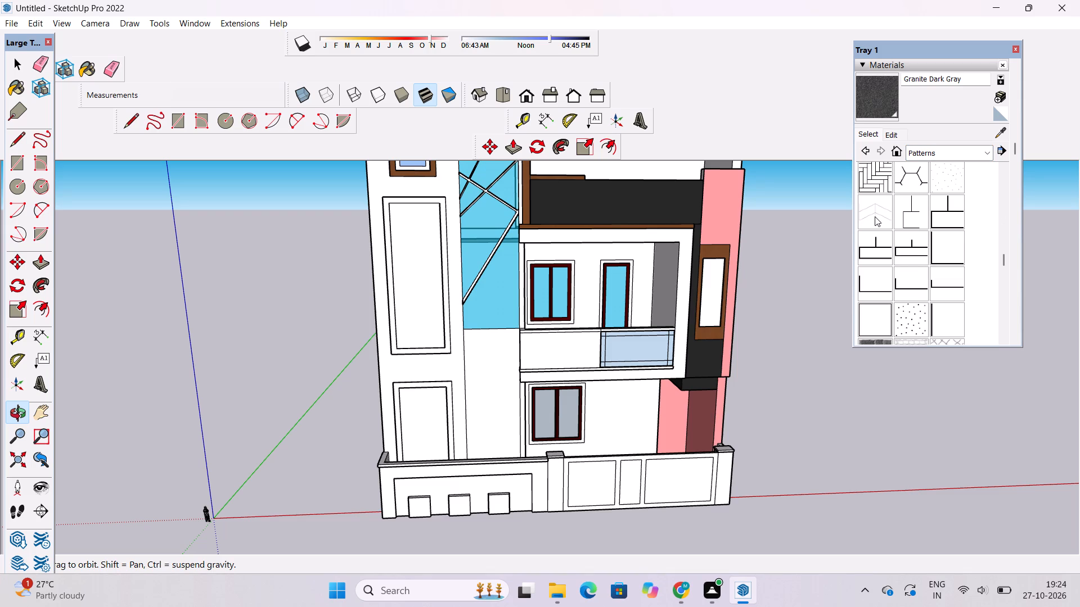
scroll(878, 224, down, 5)
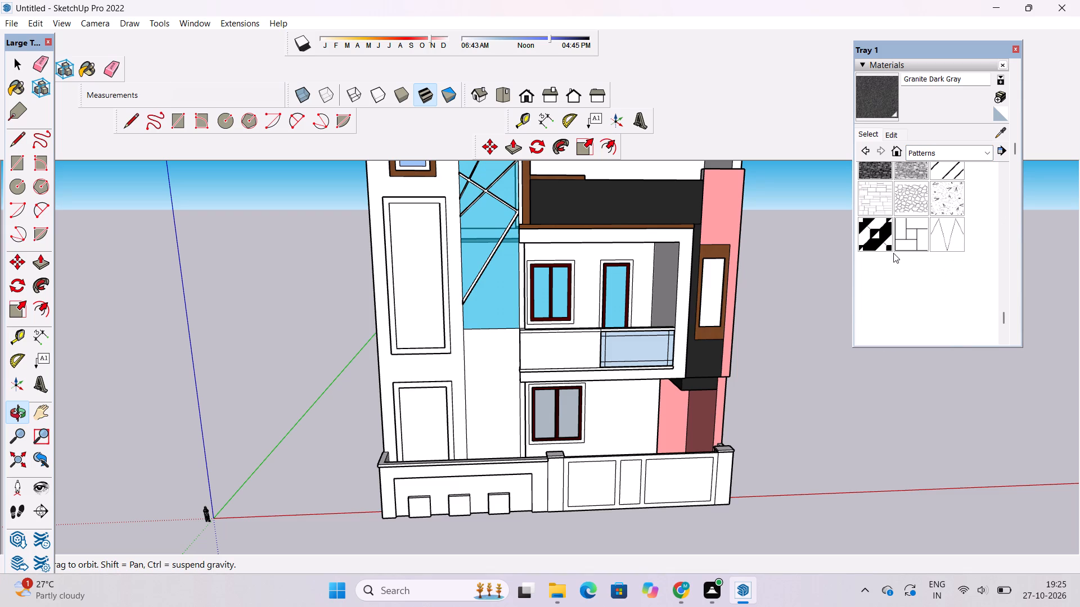
scroll(894, 242, up, 3)
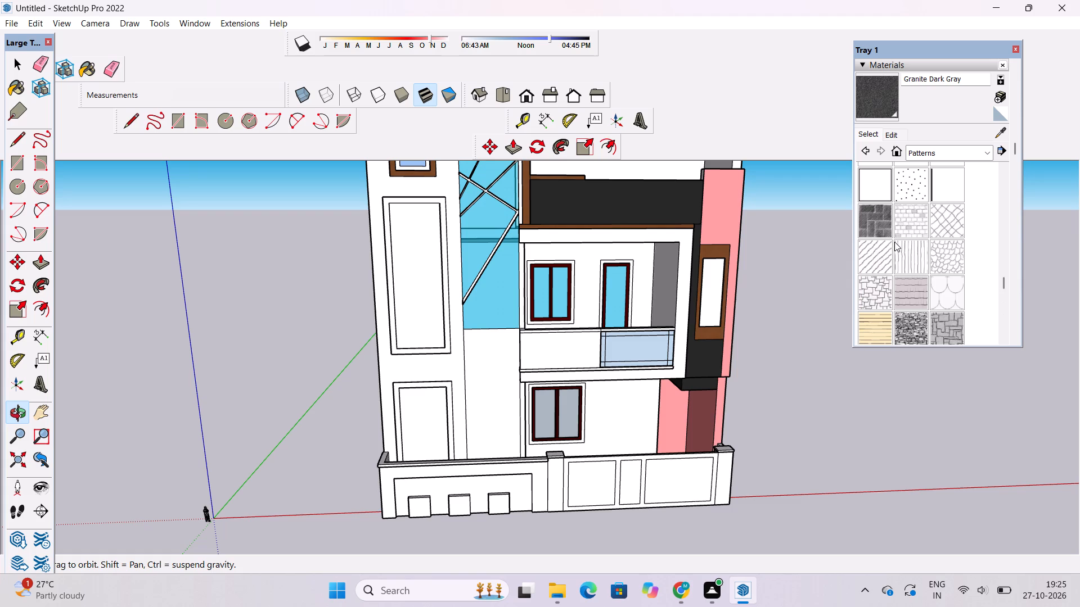
scroll(894, 242, down, 3)
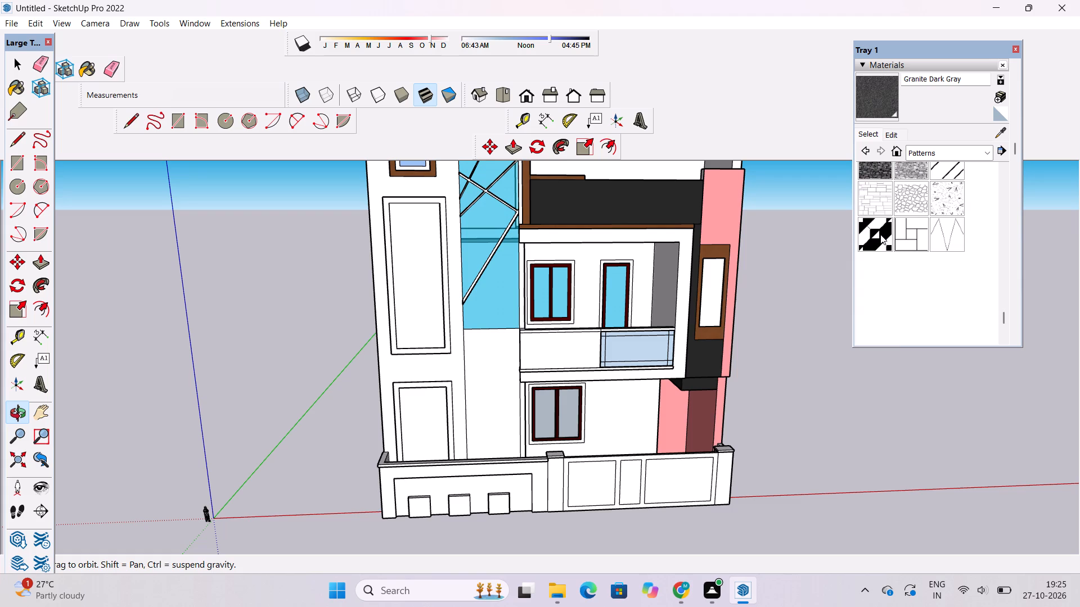
click(880, 234)
click(415, 282)
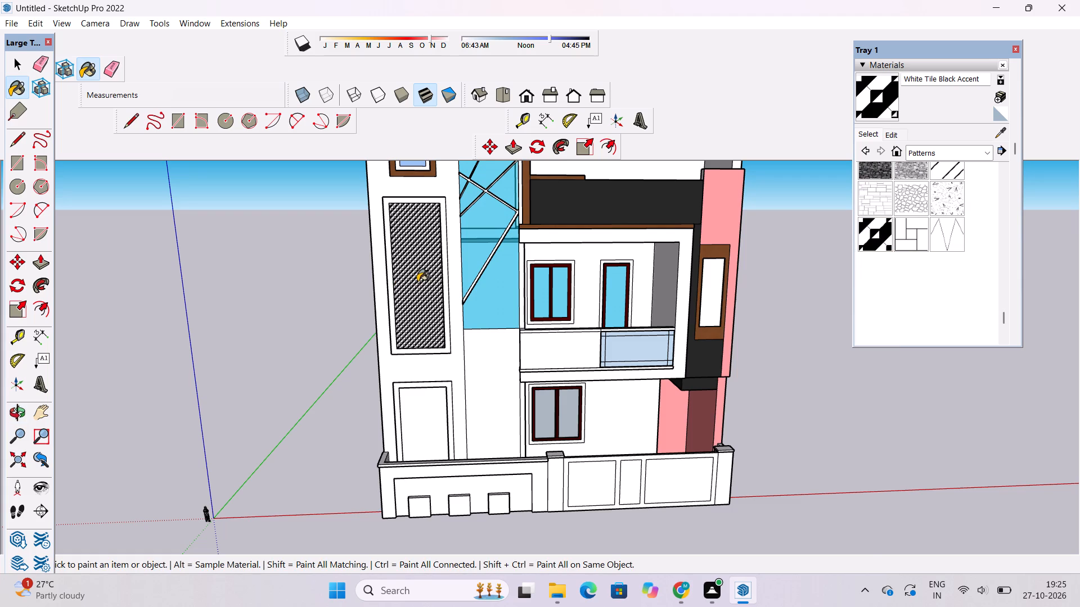
scroll(417, 281, up, 17)
scroll(418, 268, up, 5)
scroll(418, 282, down, 6)
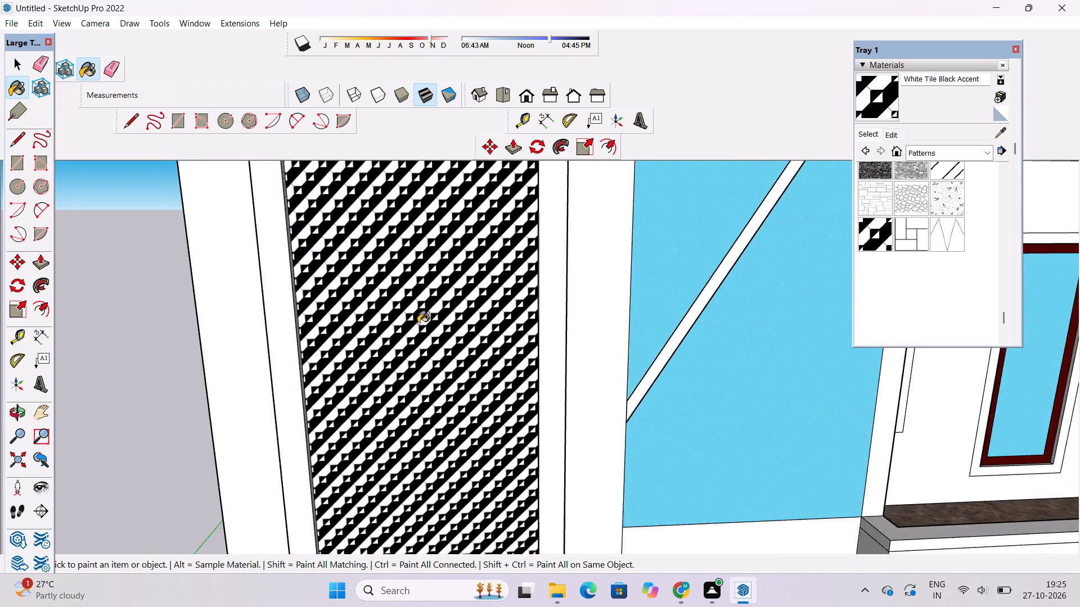
scroll(418, 323, down, 20)
scroll(418, 323, down, 4)
scroll(505, 319, down, 6)
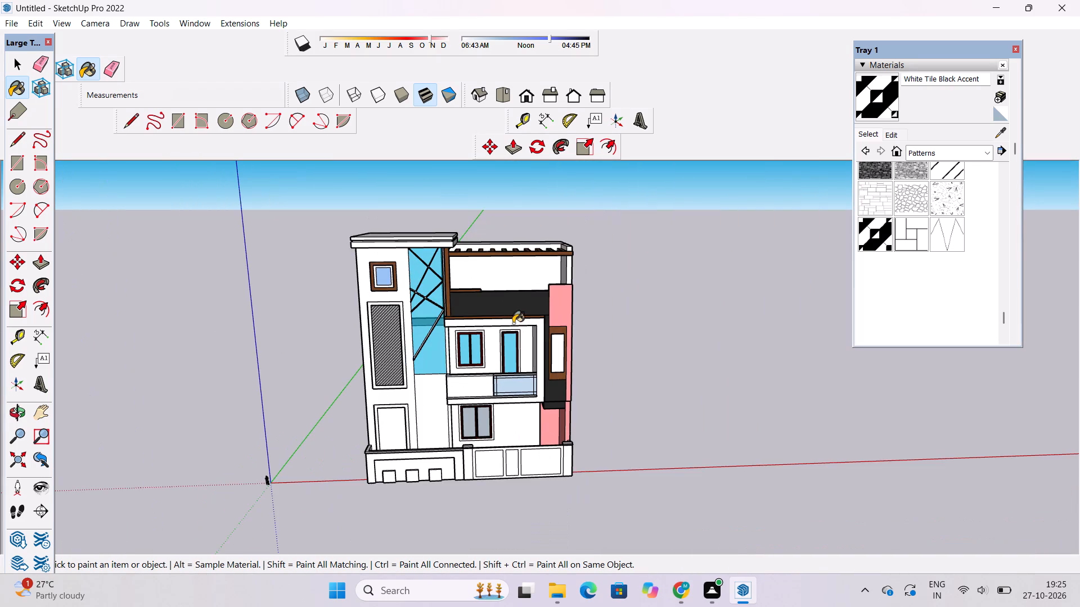
Paint the four small vertical slots above the ground-floor window with 0021_DarkRed from the Colors-Named materials.
key(o)
shift+drag(466, 390, 467, 380)
scroll(467, 380, up, 2)
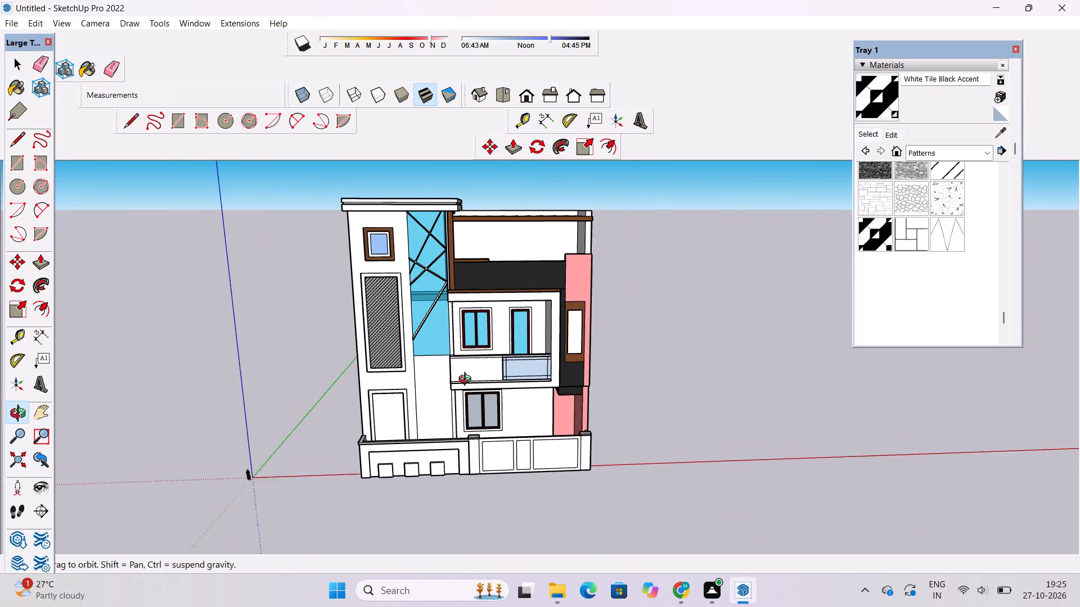
scroll(467, 380, up, 1)
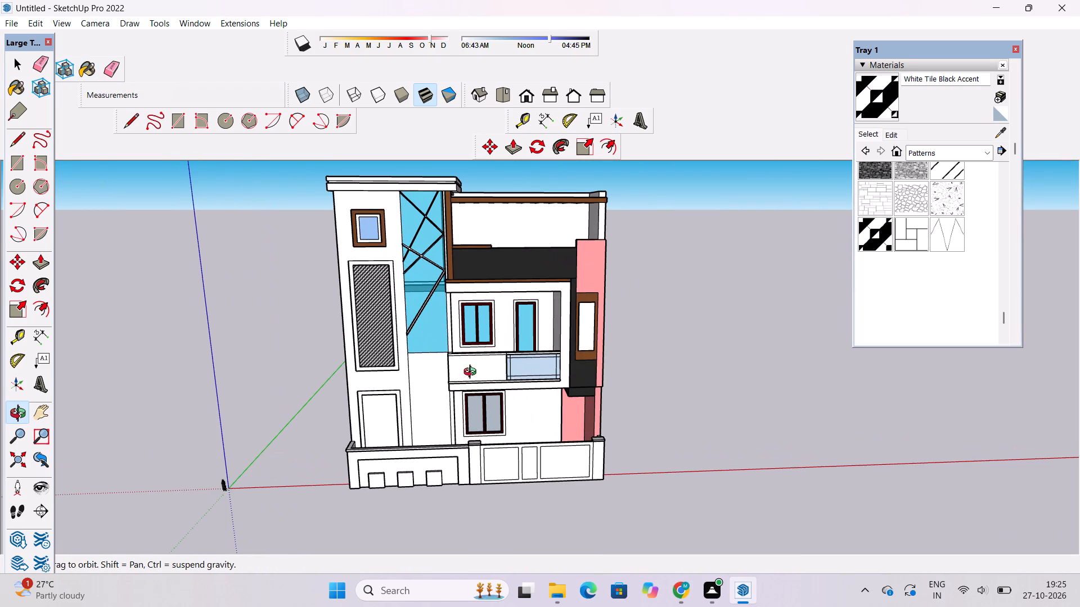
click(473, 373)
scroll(500, 404, up, 4)
shift+click(507, 409)
drag(509, 410, 514, 400)
scroll(529, 413, up, 5)
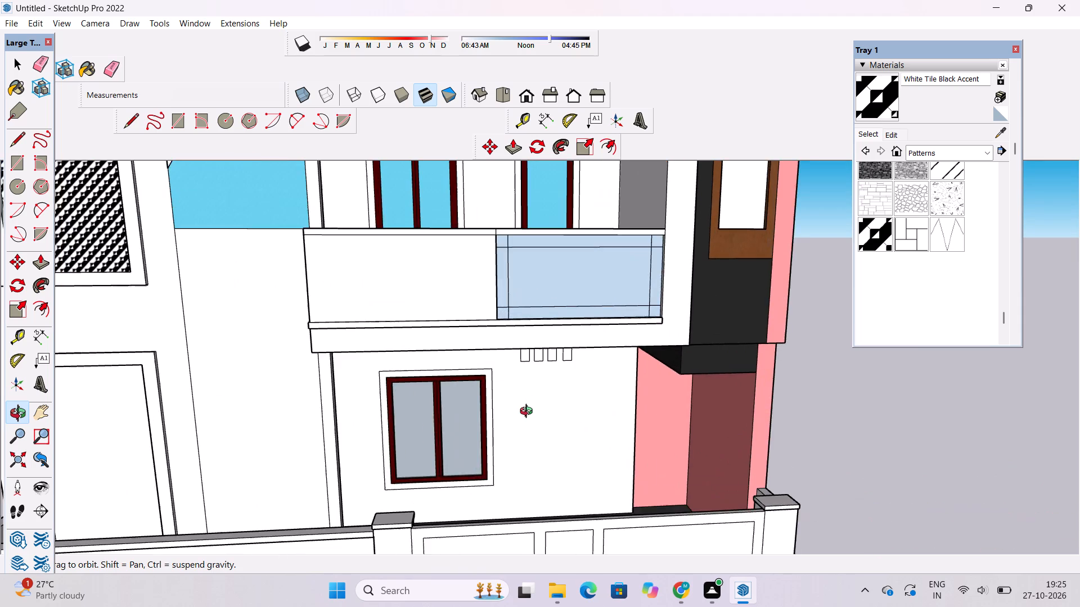
shift+drag(529, 413, 514, 402)
scroll(541, 387, up, 5)
scroll(604, 328, down, 4)
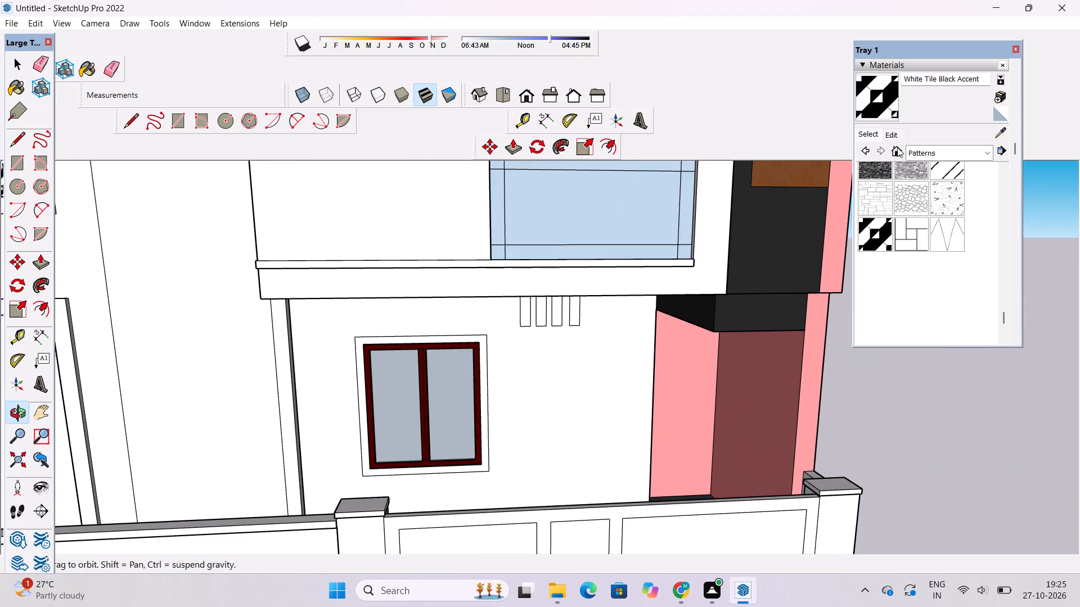
click(916, 156)
click(948, 212)
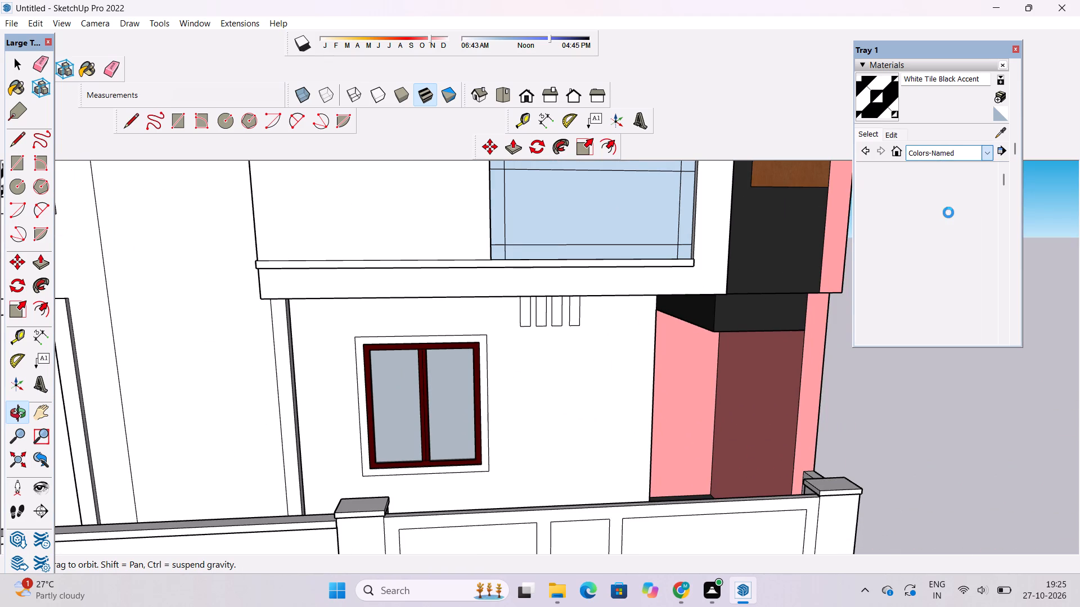
scroll(934, 282, down, 2)
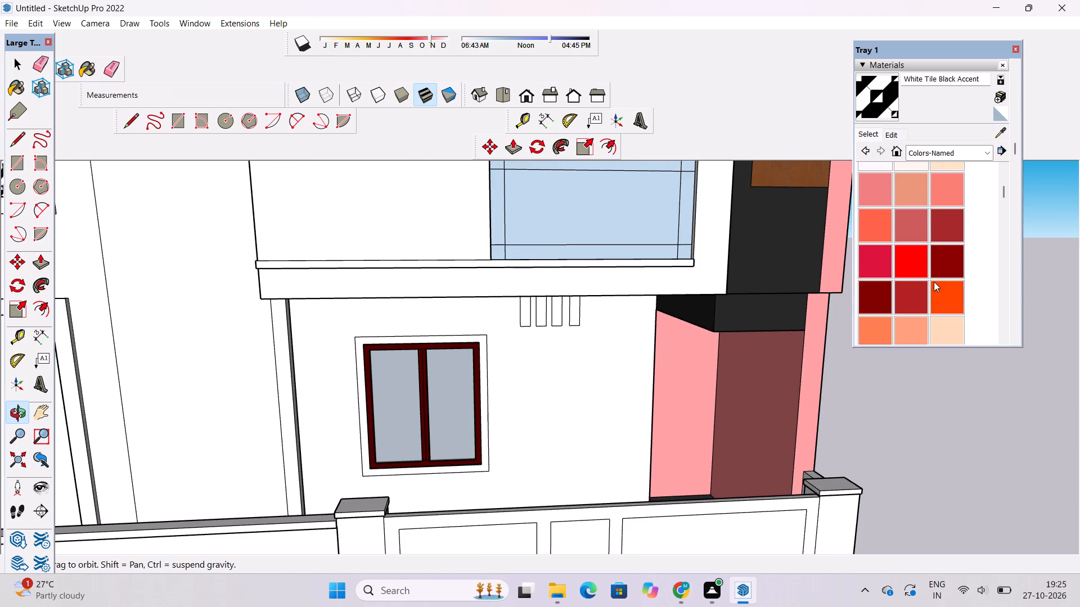
scroll(934, 282, down, 1)
click(949, 196)
scroll(663, 326, up, 5)
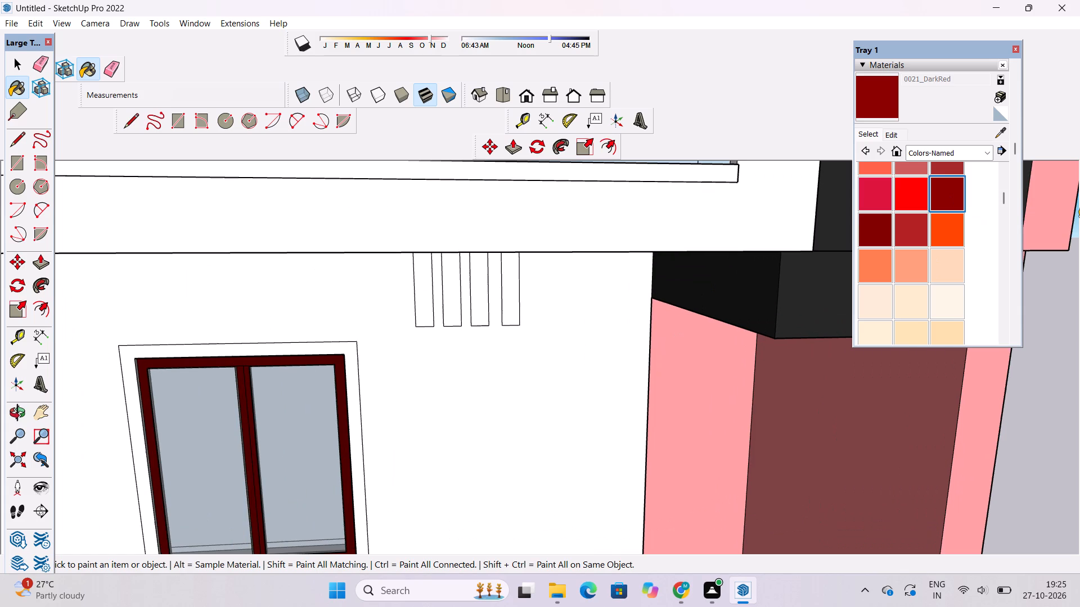
click(422, 314)
click(451, 291)
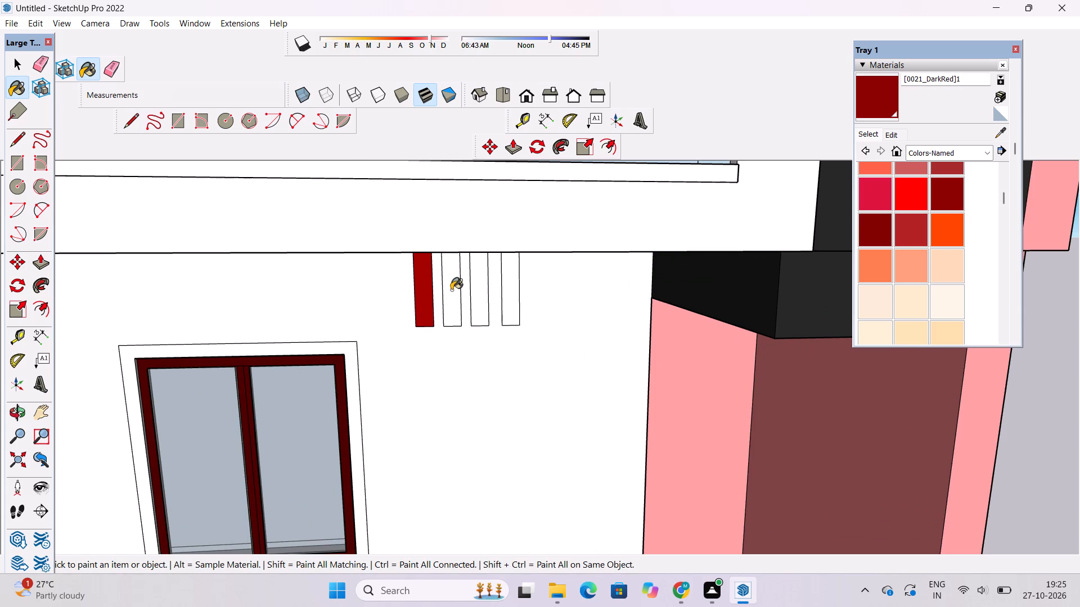
click(476, 277)
click(509, 275)
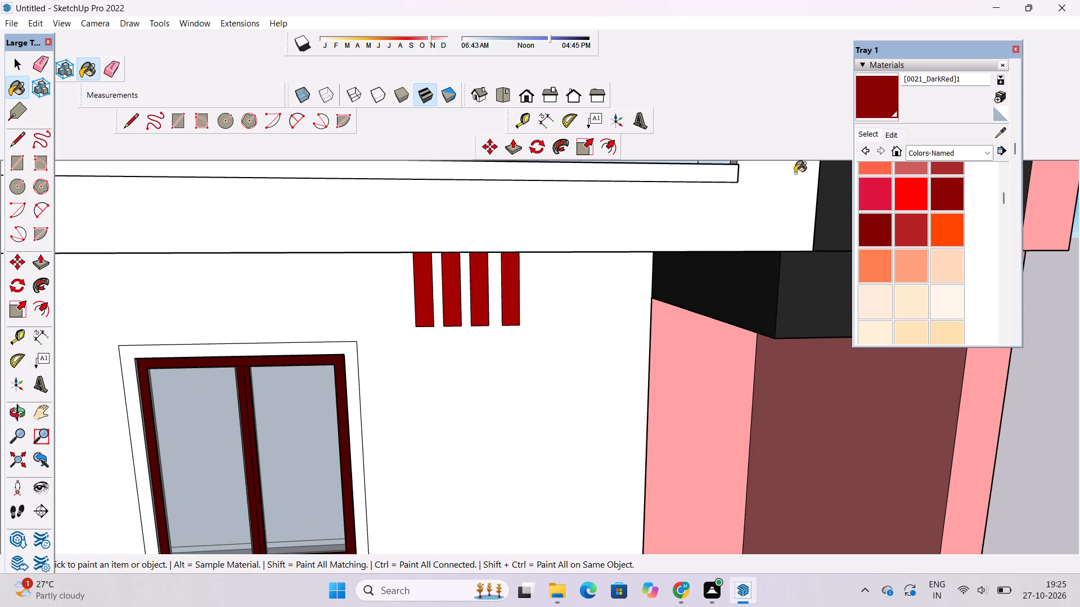
Darken the slots' DarkRed material to a very dark maroon close to the window frames.
click(887, 137)
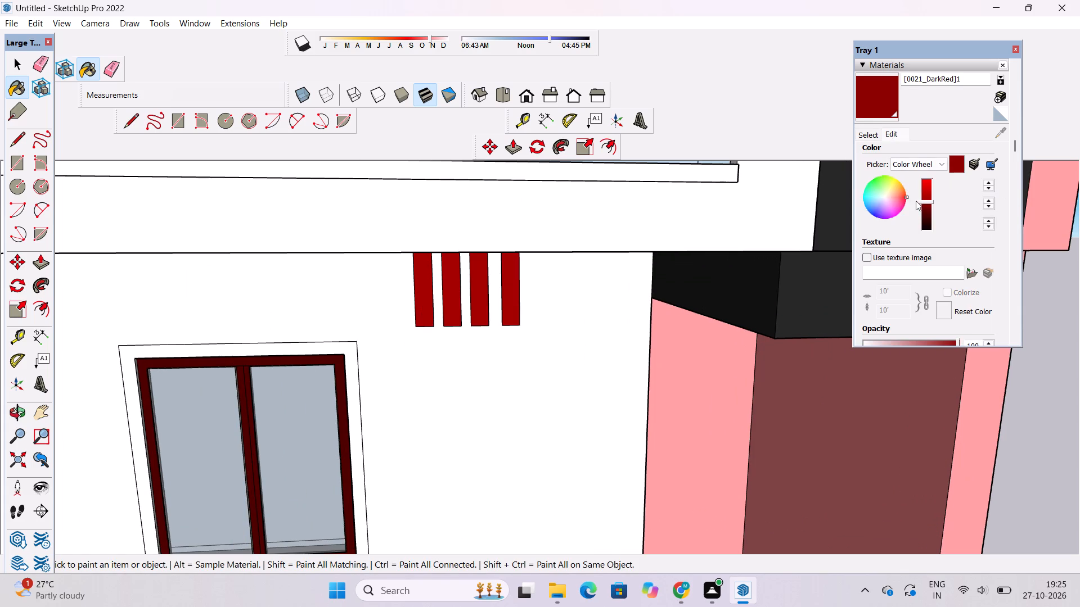
click(926, 212)
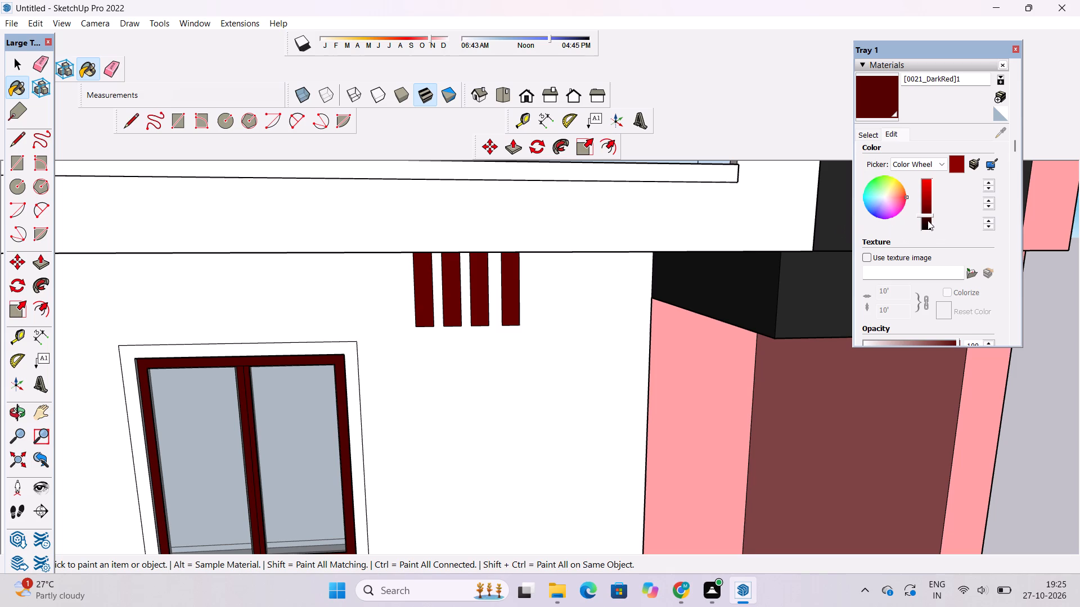
click(926, 219)
Examine the darkened slots and the lower front facade from several angles.
scroll(445, 320, down, 5)
key(o)
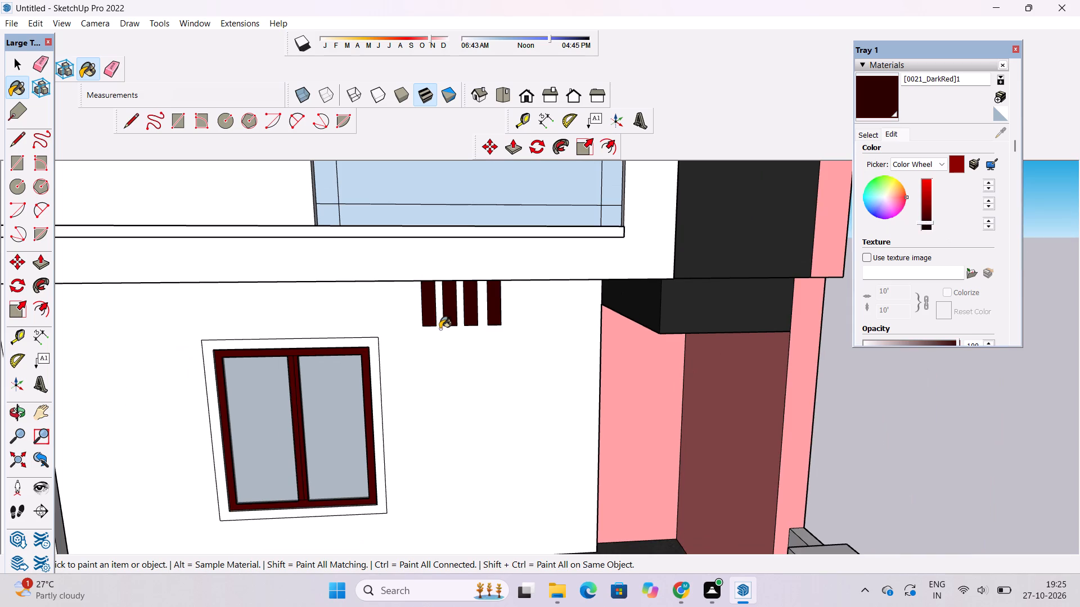
click(17, 415)
scroll(181, 362, down, 5)
shift+drag(344, 338, 341, 352)
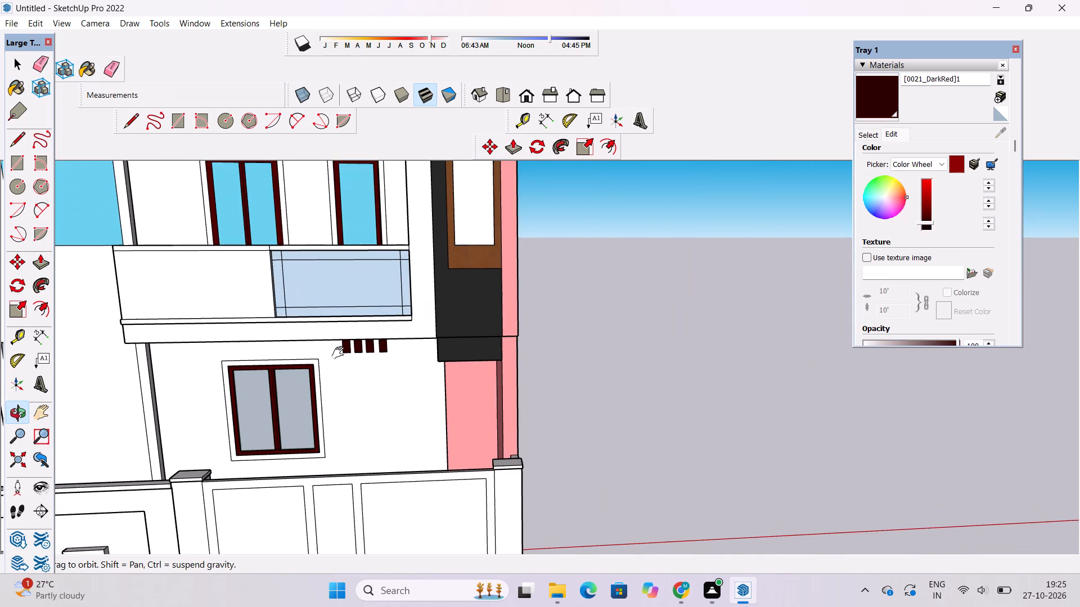
scroll(285, 369, down, 4)
shift+drag(284, 368, 376, 365)
scroll(371, 345, up, 2)
shift+drag(371, 345, 371, 337)
scroll(376, 328, down, 3)
drag(384, 320, 404, 333)
drag(404, 333, 327, 335)
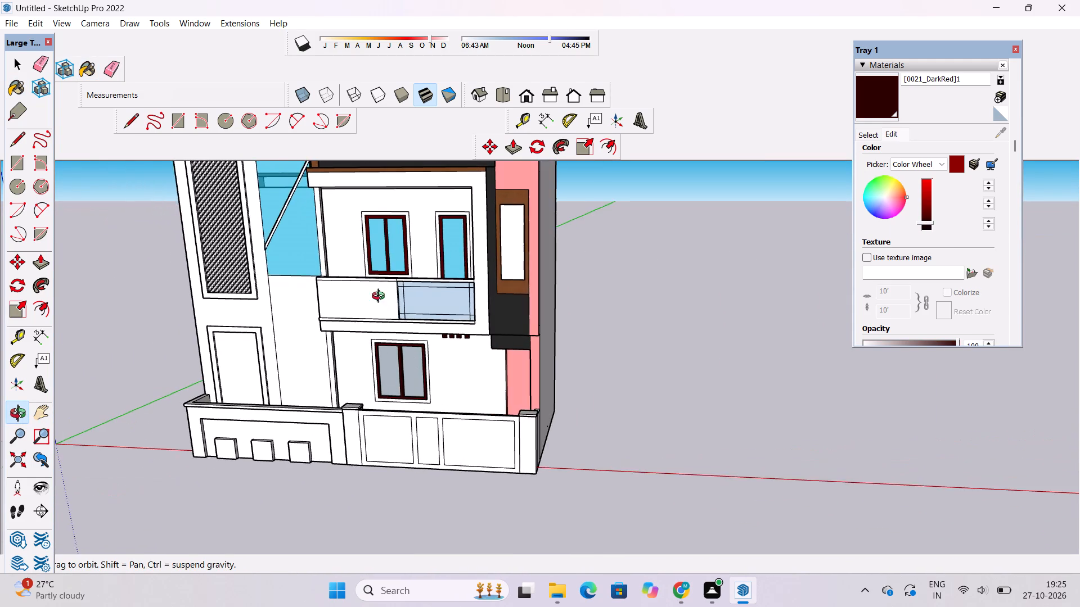
Paint the central pane of the first-floor balcony railing with Translucent Glass Gray from the Glass and Mirrors materials.
scroll(408, 284, up, 5)
shift+drag(401, 300, 441, 320)
drag(441, 320, 487, 326)
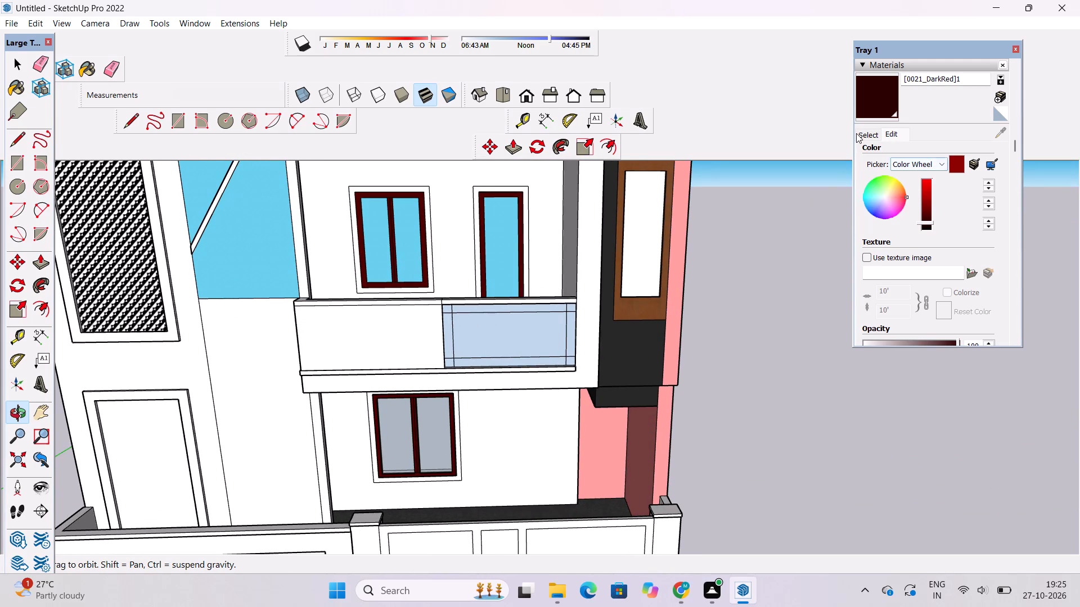
click(859, 133)
click(955, 160)
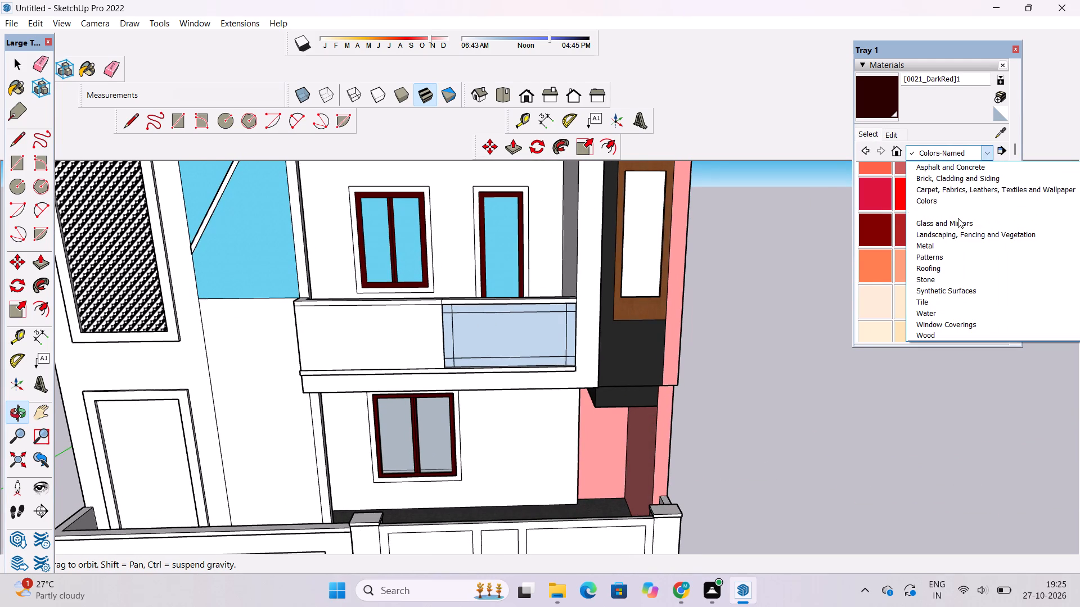
click(956, 221)
click(979, 220)
scroll(483, 361, up, 5)
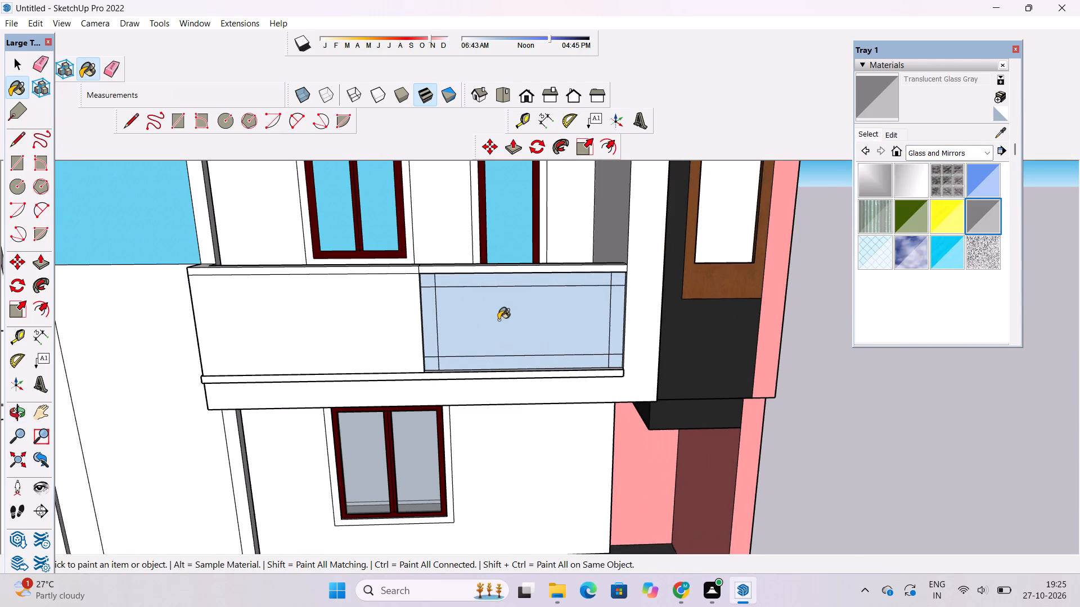
click(498, 320)
Paint the border strips and corner pieces around the balcony railing pane with Translucent Glass Gray.
scroll(437, 308, up, 4)
click(420, 296)
click(418, 262)
click(461, 260)
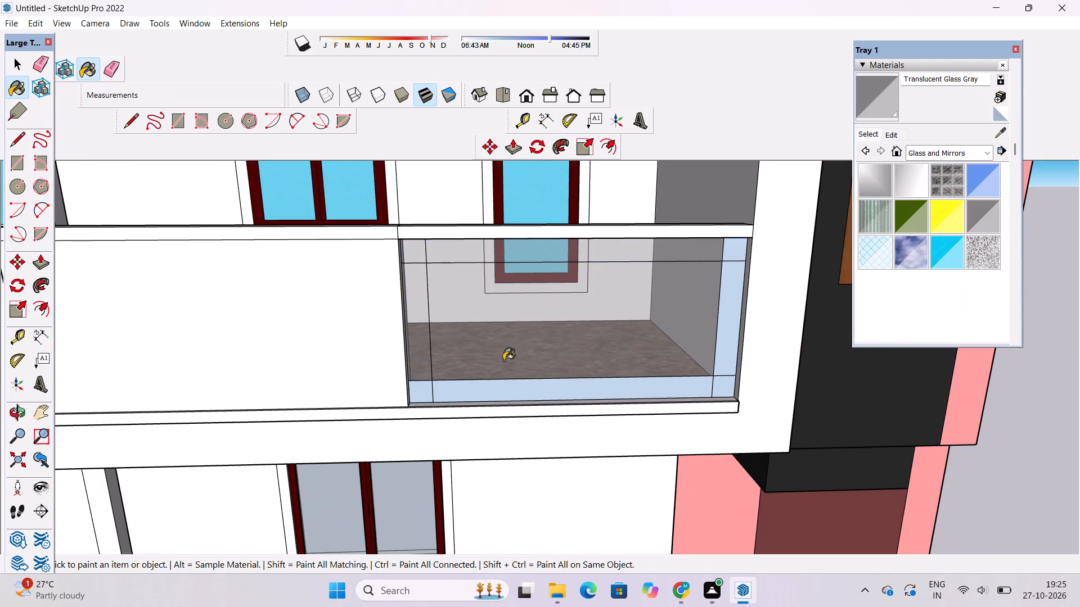
click(506, 396)
click(424, 388)
scroll(385, 364, down, 4)
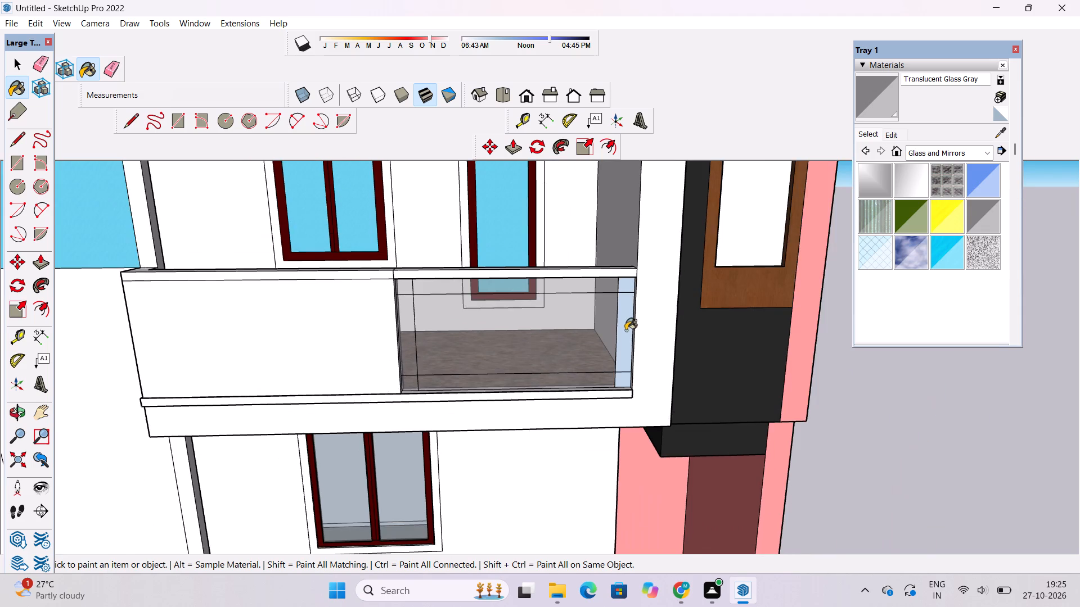
scroll(626, 329, up, 3)
click(625, 273)
click(625, 311)
scroll(564, 280, down, 4)
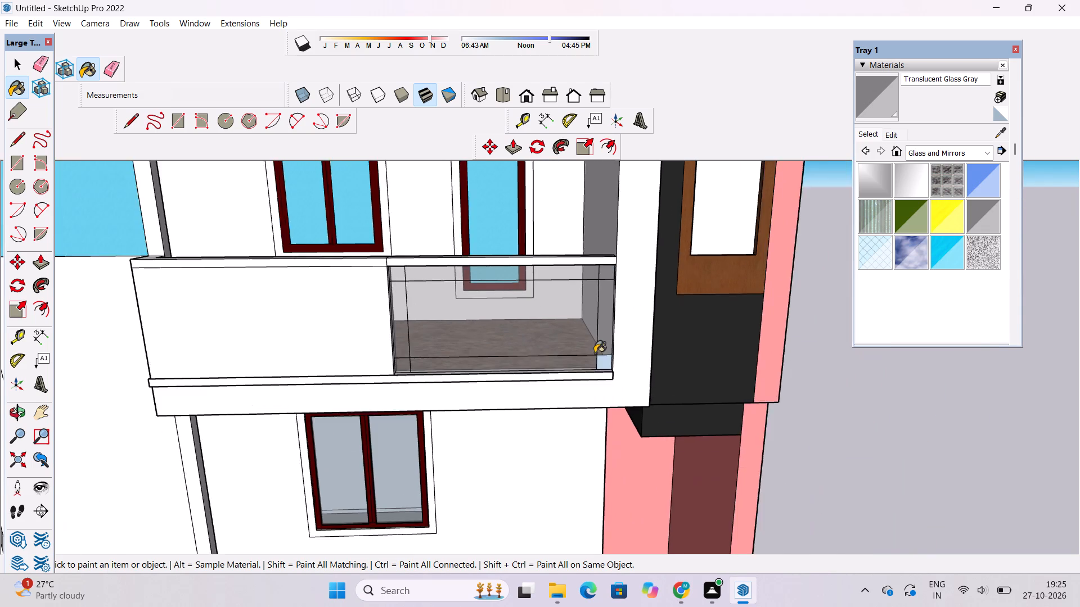
scroll(595, 353, up, 7)
click(608, 370)
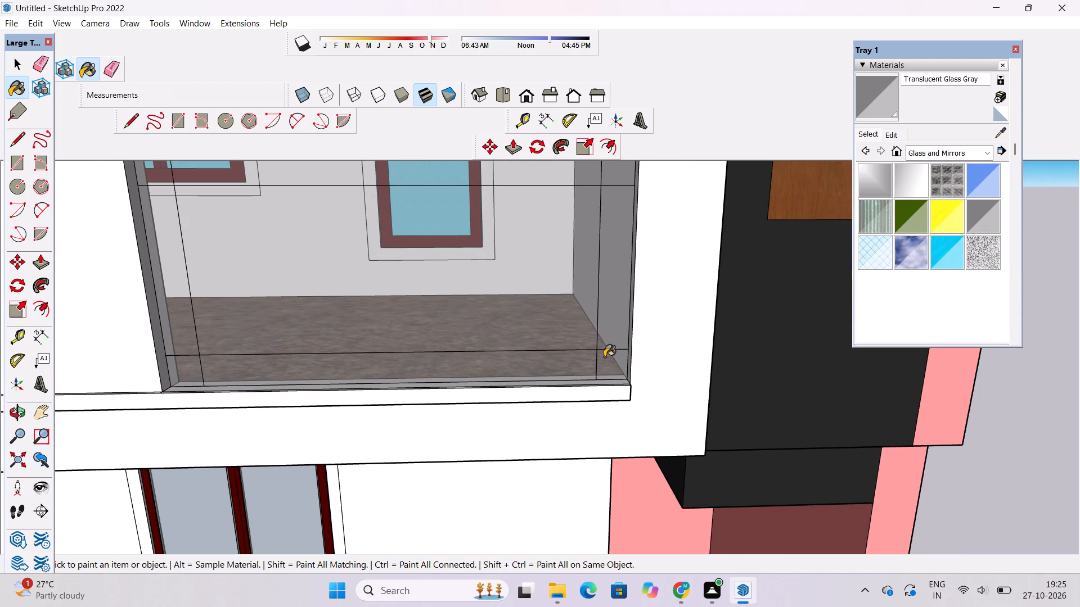
Examine the glazed balcony railing and the surrounding front facade from several angles.
key(o)
scroll(560, 315, down, 10)
shift+drag(538, 355, 569, 341)
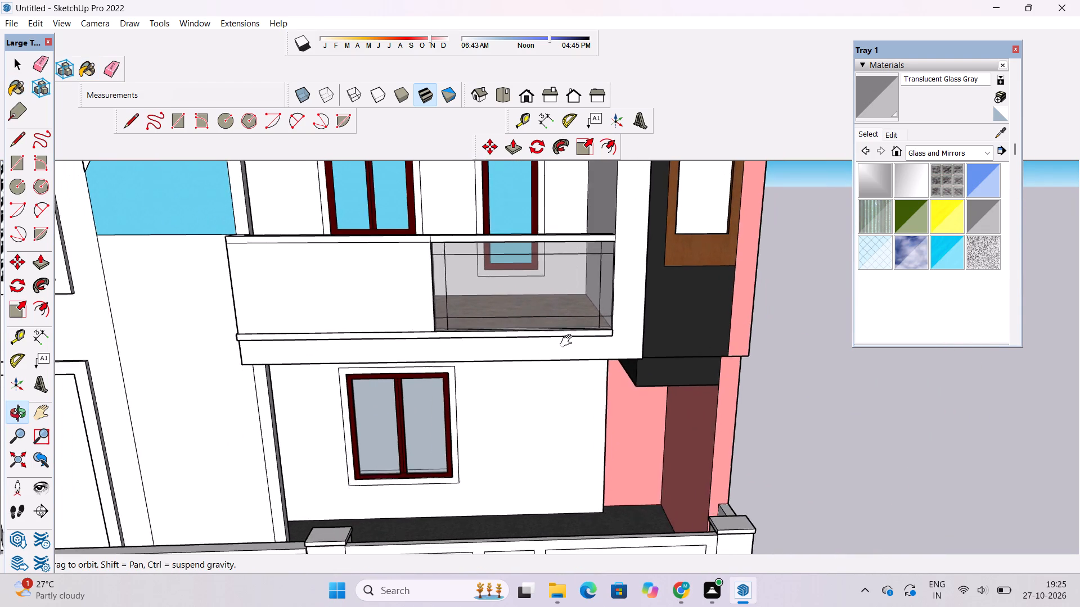
shift+drag(569, 341, 569, 341)
drag(571, 340, 600, 339)
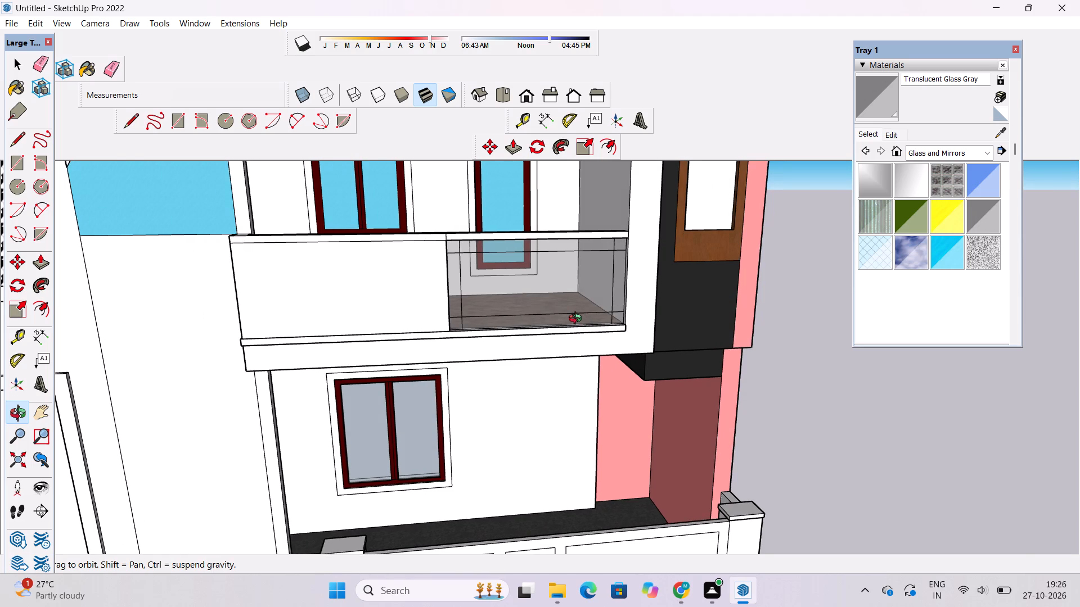
scroll(615, 316, down, 1)
shift+drag(599, 316, 600, 328)
drag(604, 336, 575, 351)
scroll(480, 341, down, 3)
shift+drag(502, 360, 505, 368)
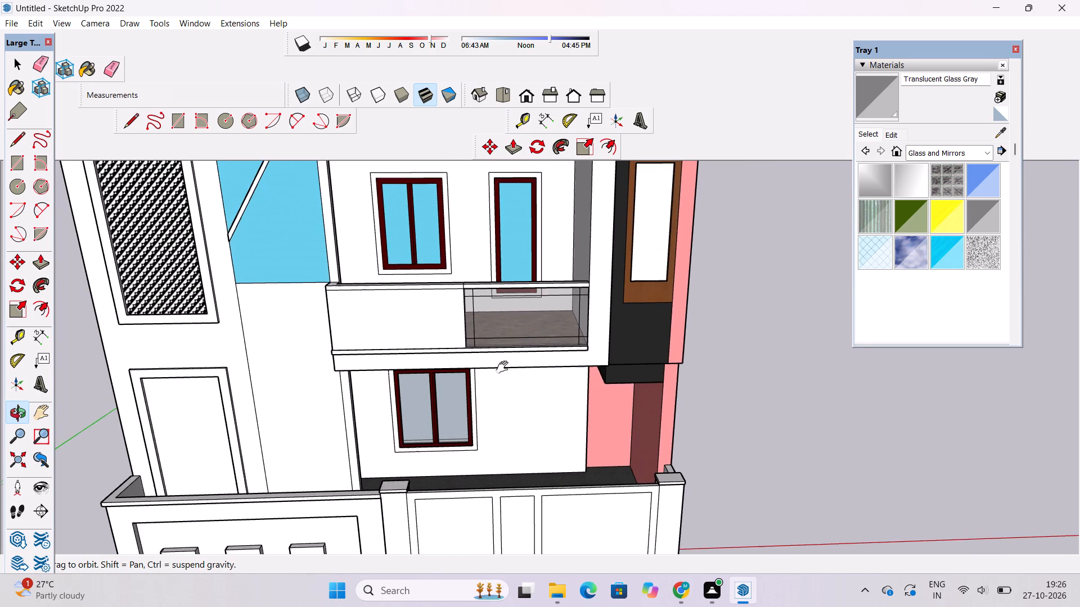
shift+drag(505, 368, 505, 366)
scroll(475, 363, up, 2)
shift+drag(474, 355, 489, 374)
drag(482, 387, 476, 332)
scroll(451, 282, down, 10)
shift+drag(493, 283, 517, 397)
shift+scroll(525, 421, up, 3)
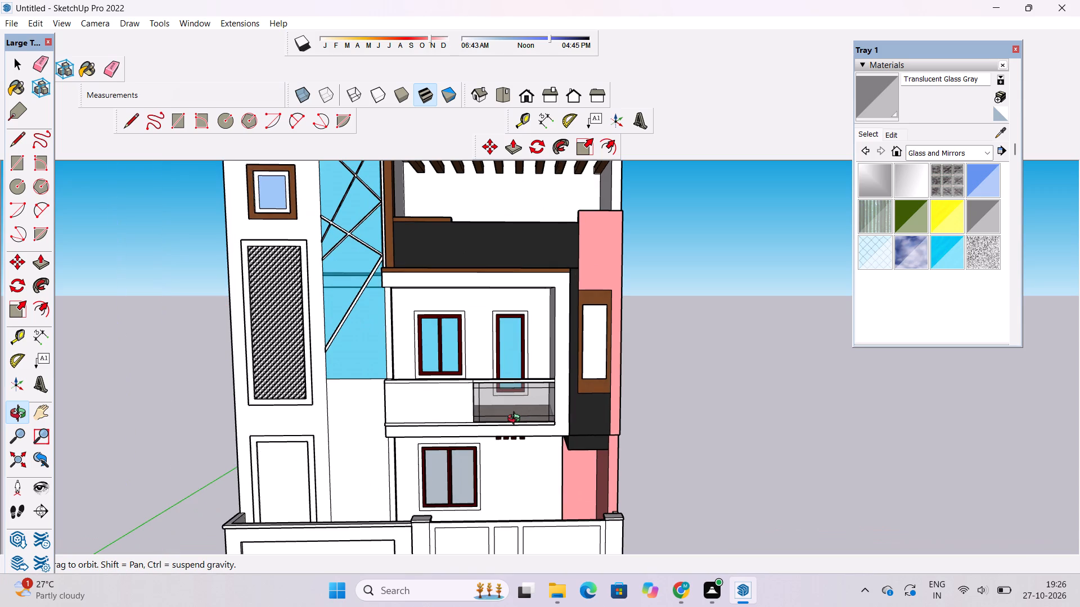
scroll(495, 428, up, 2)
shift+drag(493, 430, 492, 409)
scroll(476, 398, up, 8)
drag(496, 387, 472, 425)
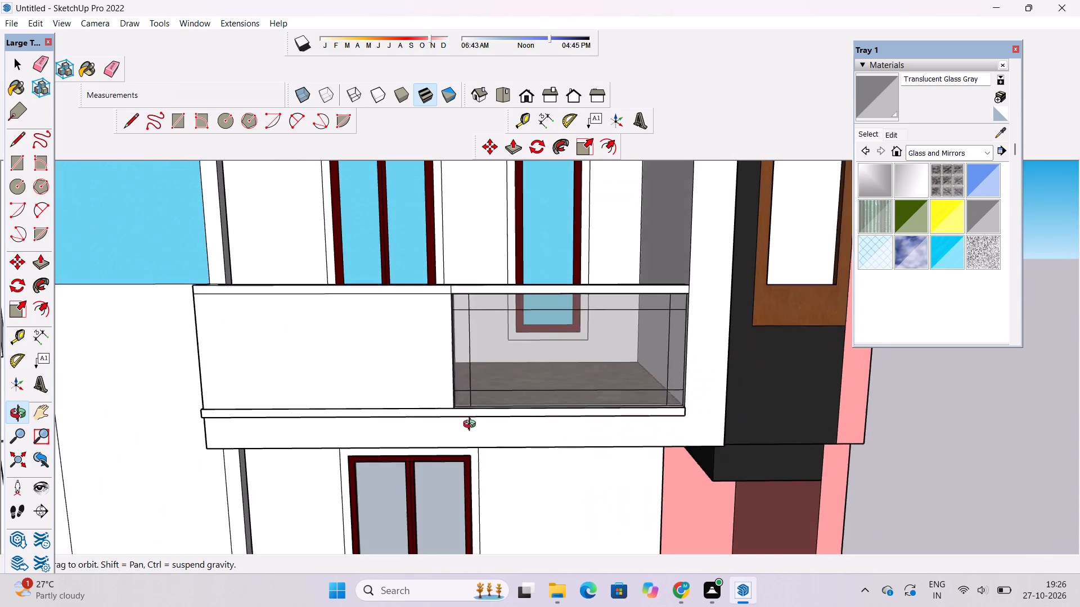
Paint the narrow ledge along the base of the balcony railing with Wood Cherry Original from the Wood materials.
drag(472, 425, 458, 493)
scroll(421, 357, up, 4)
scroll(421, 356, down, 4)
shift+drag(473, 378, 457, 378)
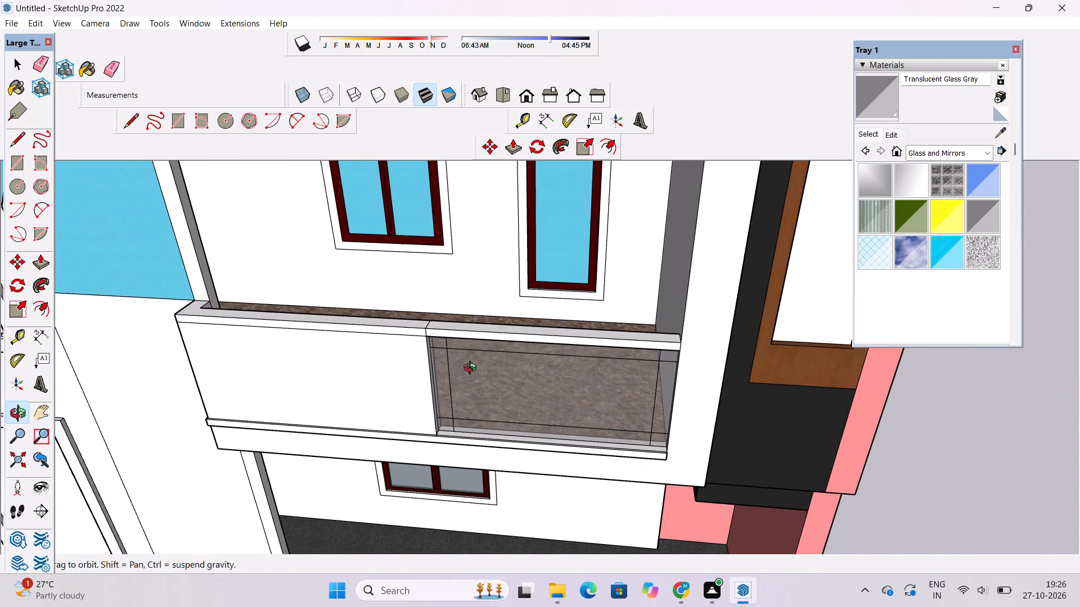
click(924, 153)
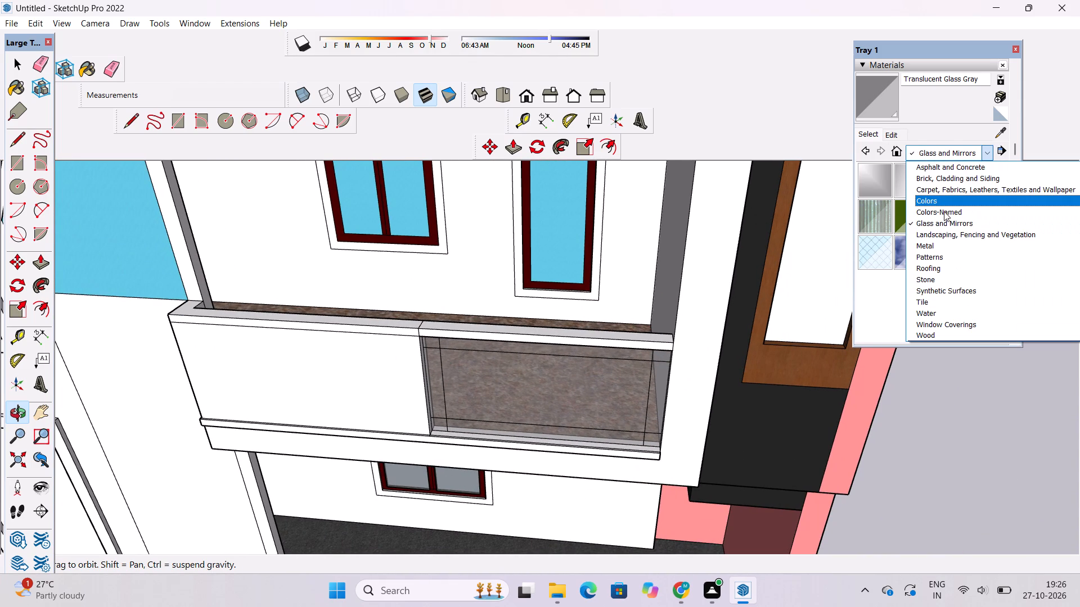
click(945, 212)
click(934, 153)
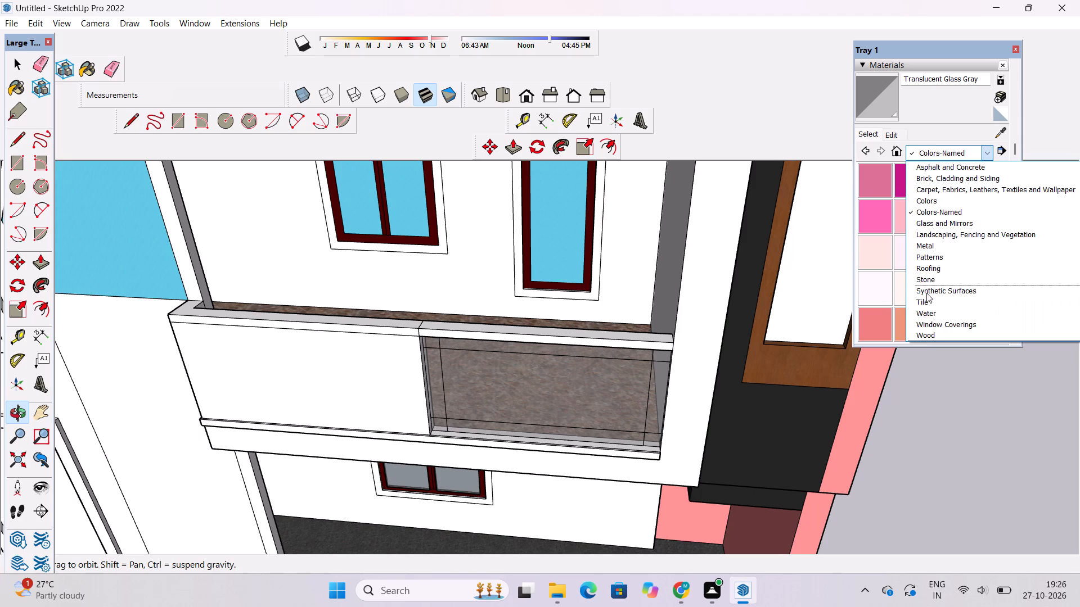
click(922, 339)
click(938, 183)
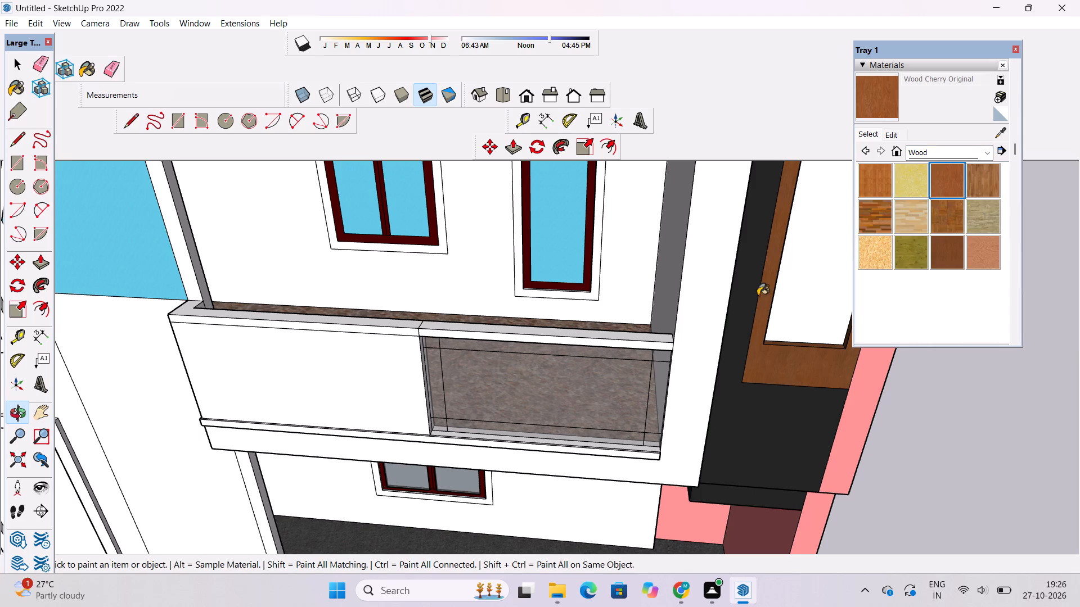
scroll(494, 441, up, 15)
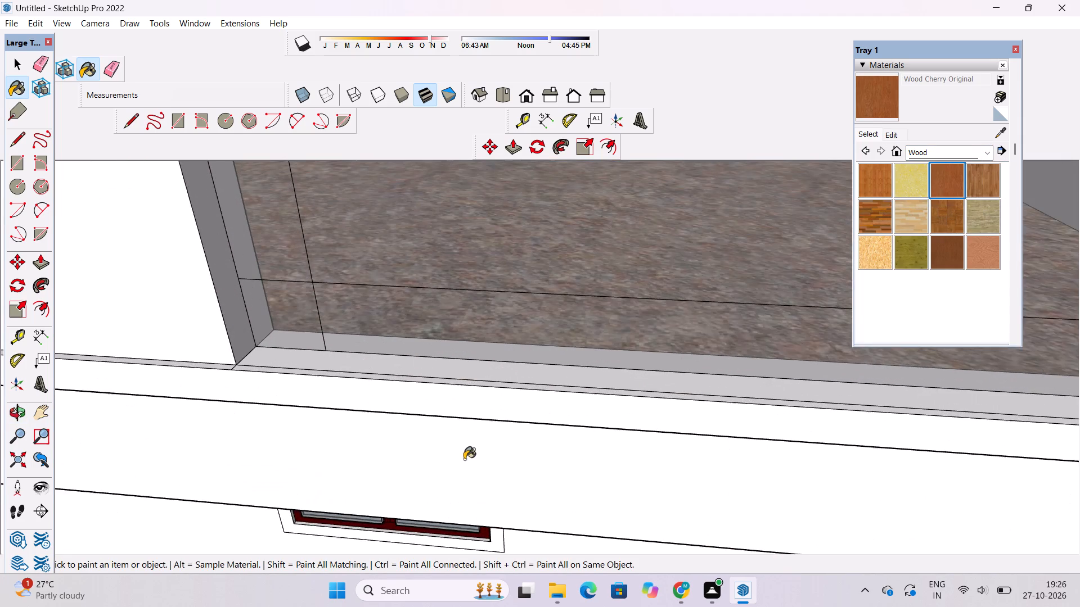
scroll(464, 459, up, 1)
scroll(463, 377, up, 7)
click(467, 372)
scroll(583, 411, down, 3)
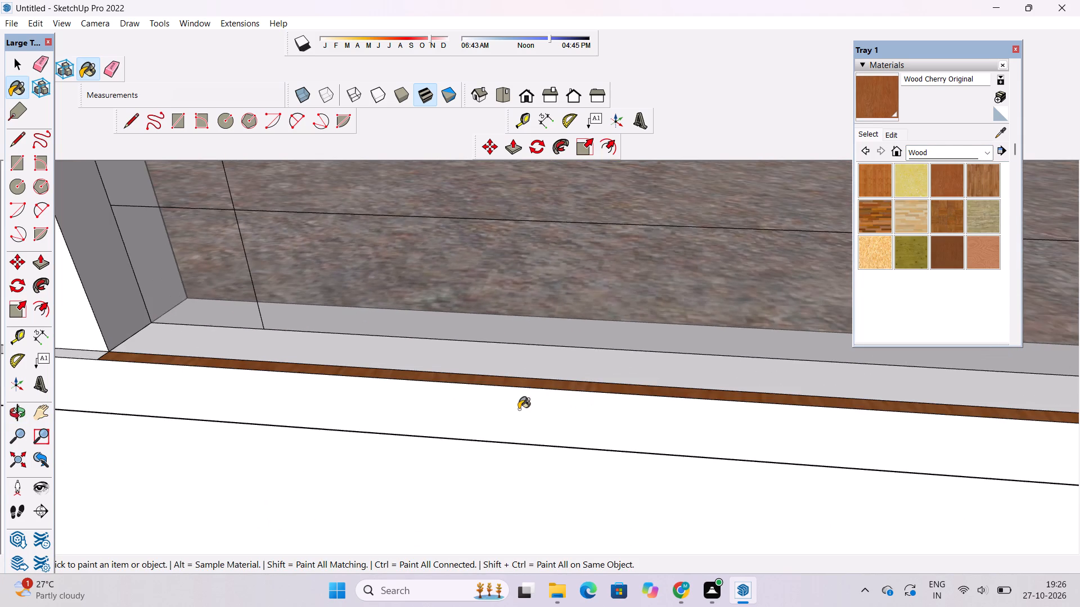
click(518, 408)
scroll(613, 395, down, 5)
scroll(206, 350, up, 9)
click(318, 384)
Erase the short dividing edges across the top and front of the balcony railing's cap.
scroll(456, 296, down, 20)
scroll(456, 296, down, 6)
scroll(400, 381, up, 12)
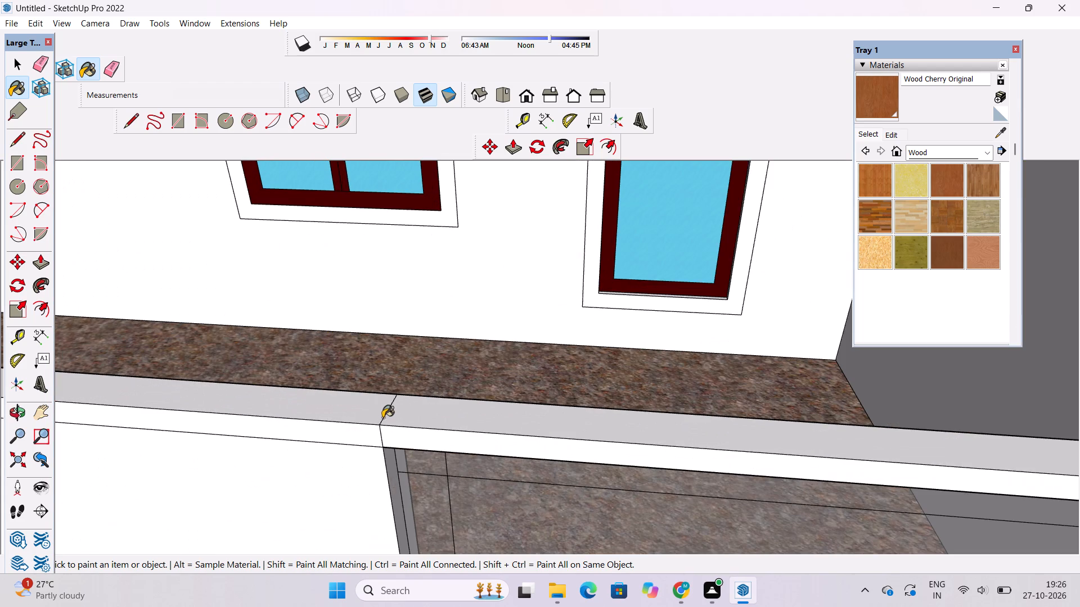
key(e)
click(384, 413)
click(382, 434)
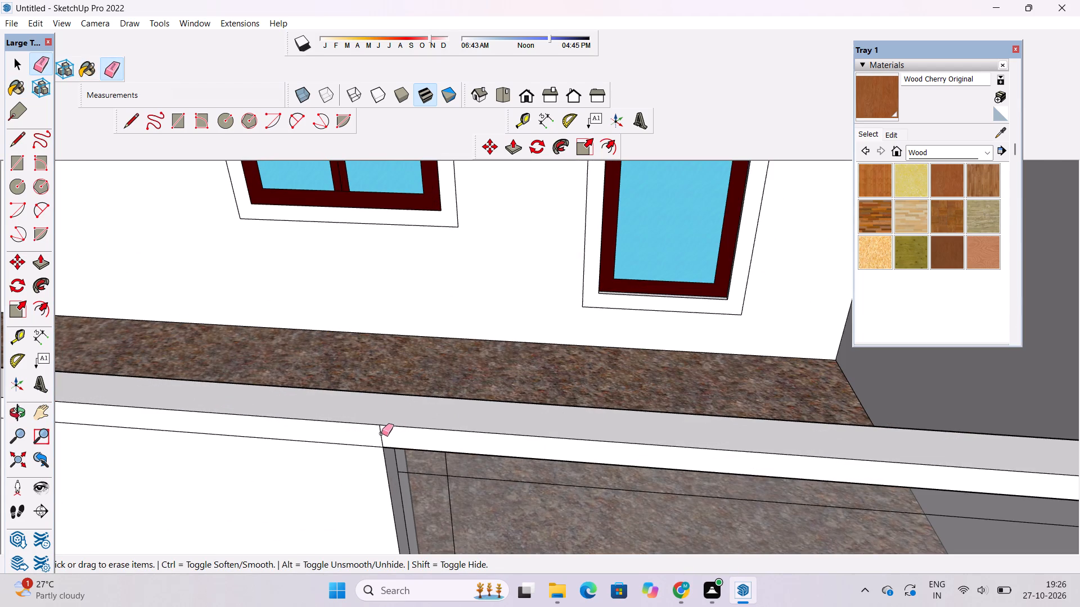
click(381, 429)
Paint the top, front and end faces of the balcony railing's cap with Wood Cherry Original.
click(874, 93)
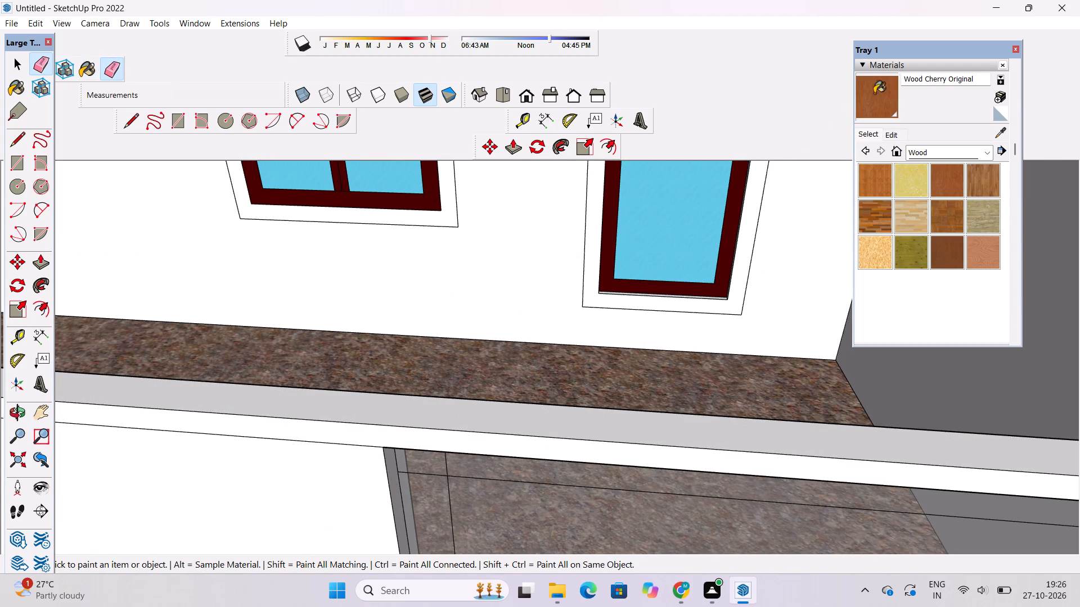
click(586, 422)
click(552, 450)
scroll(602, 381, down, 12)
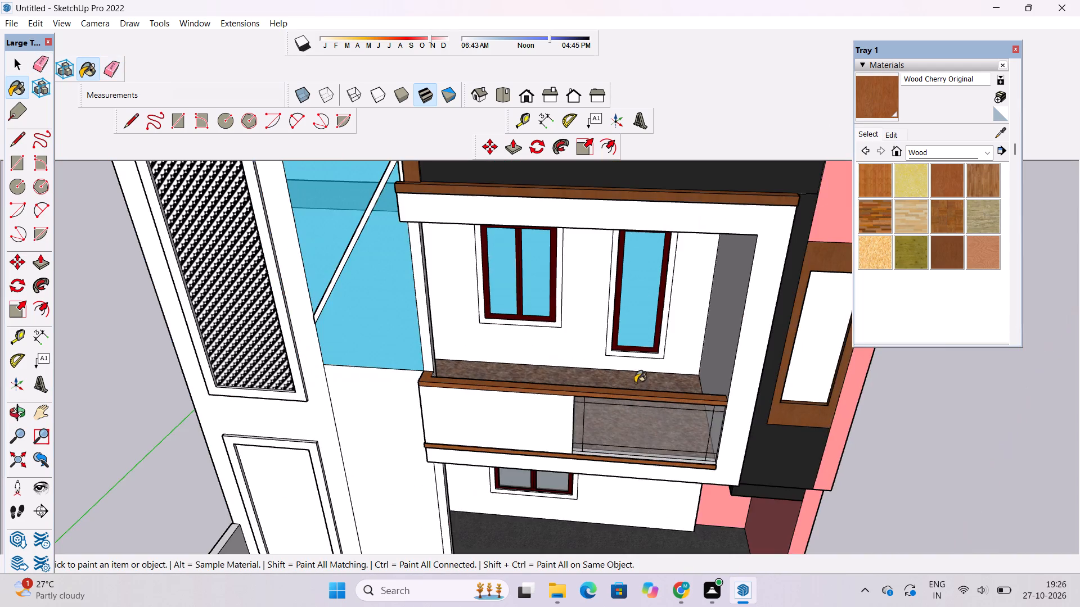
scroll(303, 384, up, 20)
scroll(303, 384, up, 3)
click(753, 374)
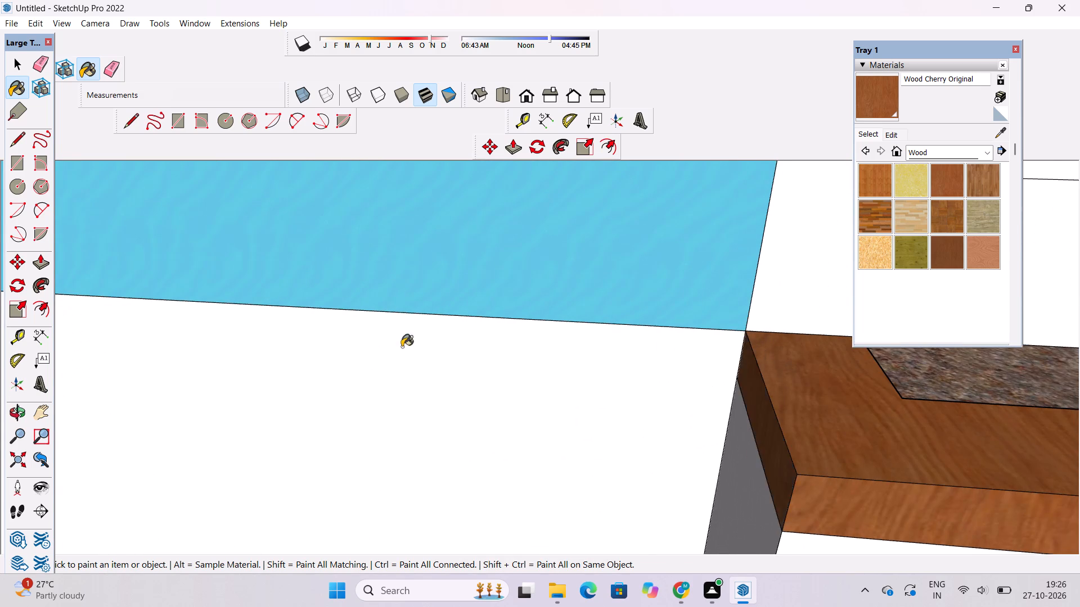
Paint the thin bare strip beneath the front face of the balcony railing's base ledge with Wood Cherry Original.
scroll(357, 339, down, 20)
scroll(357, 339, down, 6)
scroll(613, 338, up, 17)
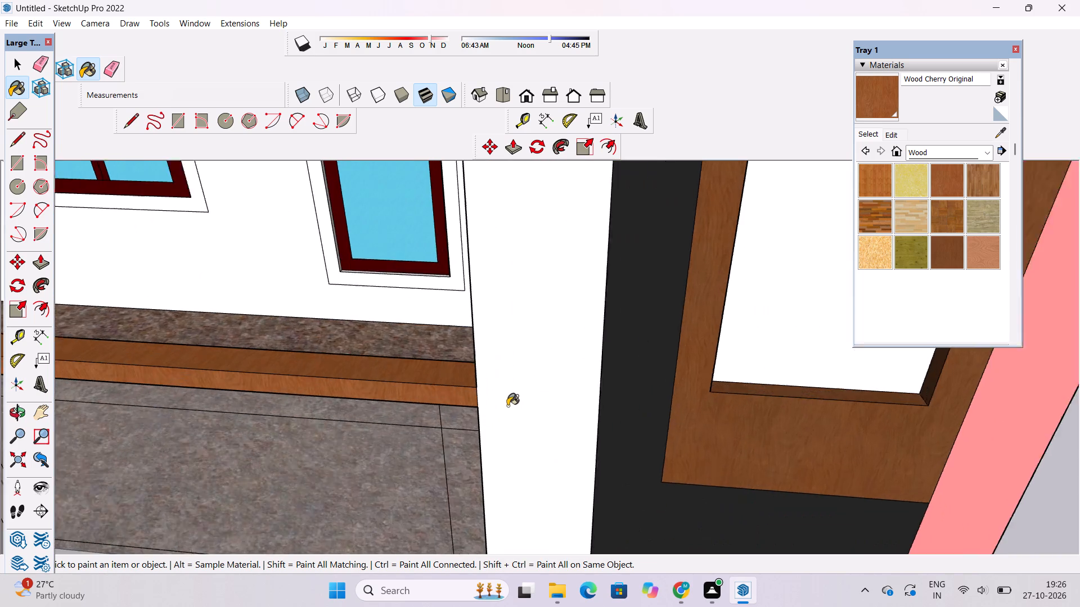
scroll(507, 406, up, 8)
scroll(481, 378, down, 19)
scroll(610, 425, down, 4)
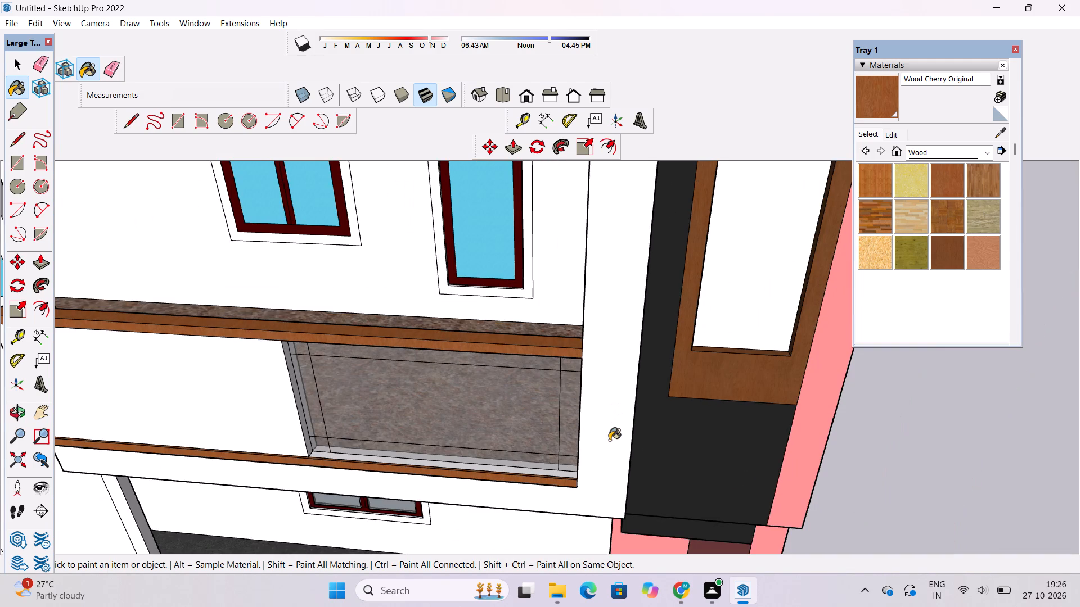
key(o)
drag(585, 525, 583, 331)
scroll(435, 342, up, 3)
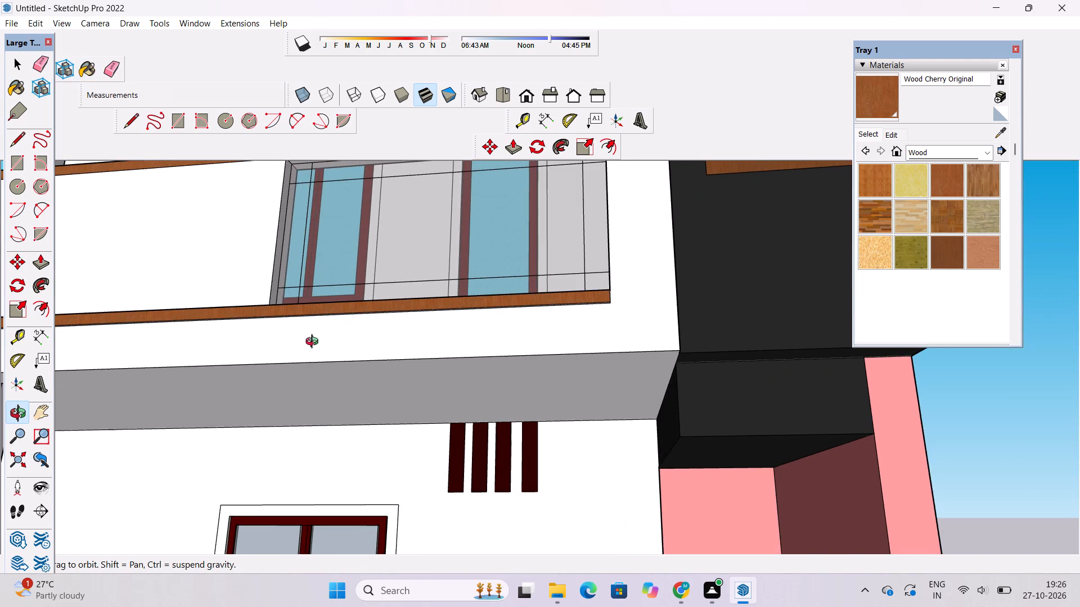
shift+drag(310, 343, 665, 361)
scroll(501, 356, up, 13)
drag(497, 313, 538, 453)
drag(538, 454, 558, 339)
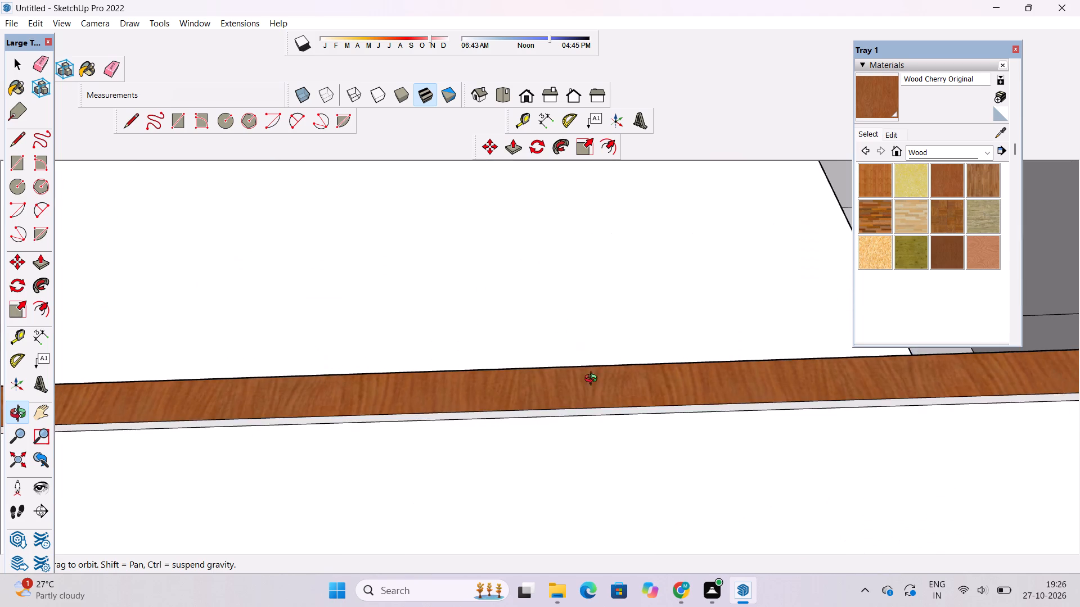
scroll(604, 420, up, 7)
click(869, 102)
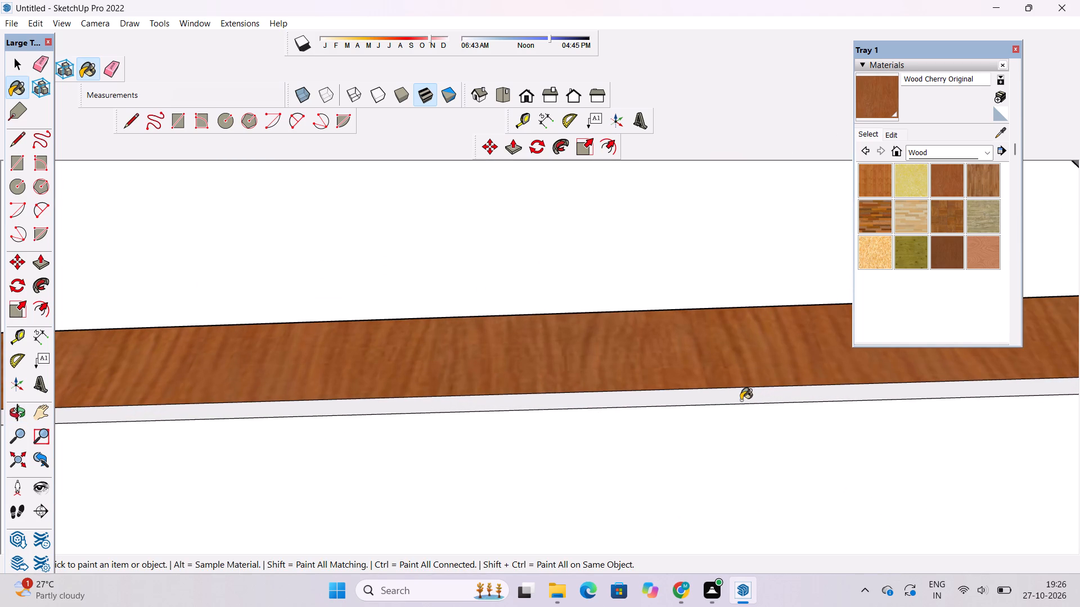
click(739, 395)
Paint the end face of the balcony railing's base ledge, on the stair tower side, with Wood Cherry Original.
scroll(709, 373, down, 20)
scroll(709, 373, down, 4)
key(o)
drag(619, 372, 677, 465)
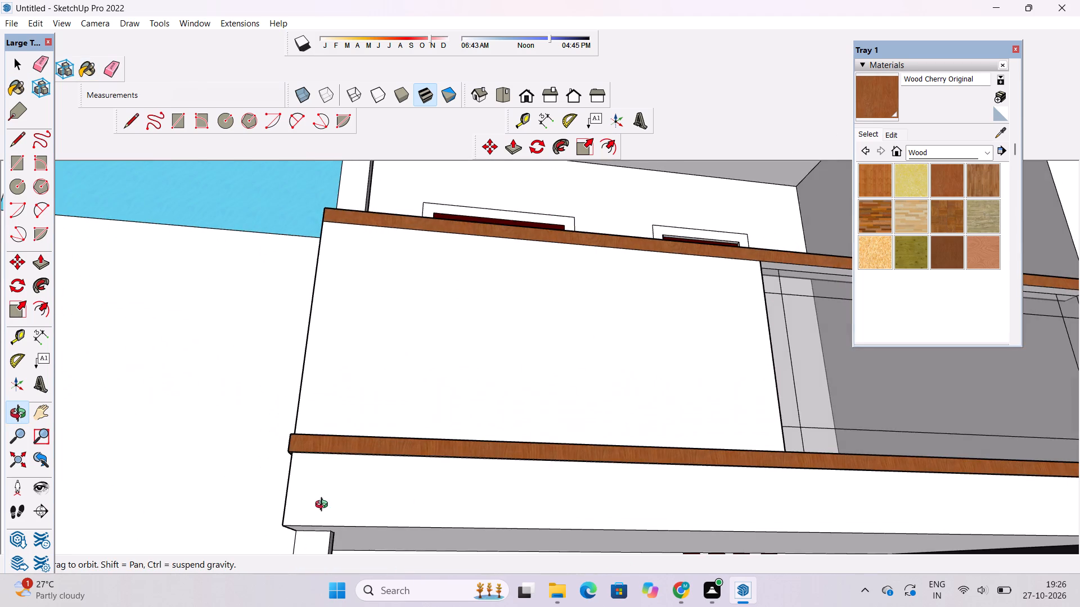
shift+drag(299, 495, 501, 424)
drag(502, 424, 707, 504)
scroll(553, 414, up, 5)
shift+drag(560, 396, 585, 479)
drag(586, 497, 523, 543)
scroll(588, 468, up, 5)
drag(592, 519, 679, 442)
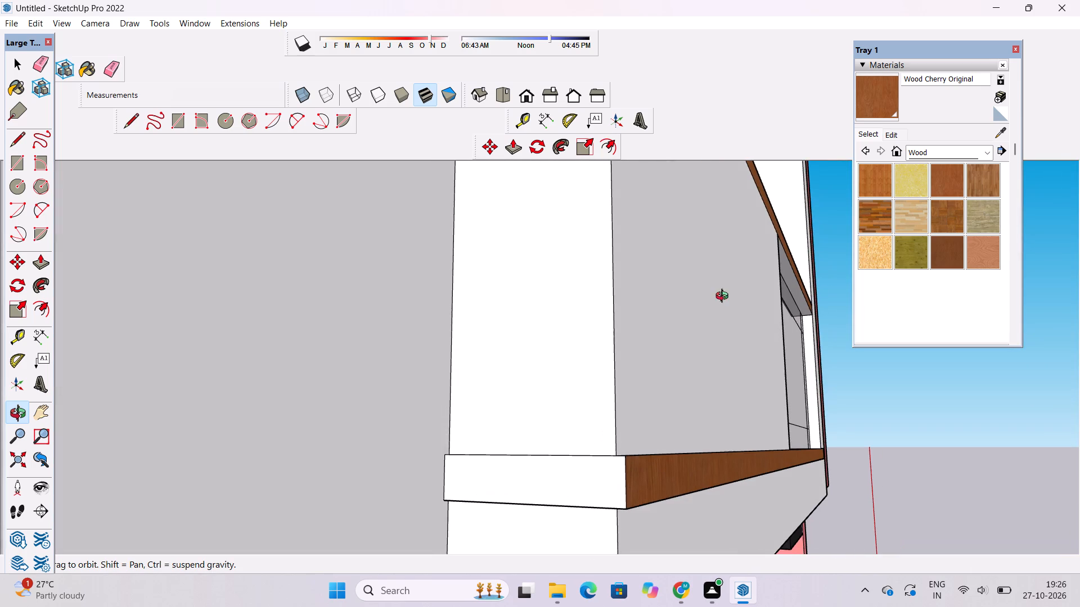
click(867, 98)
click(583, 481)
Edit the Wood Cherry Original material's colour to a slightly darker brown.
scroll(346, 475, down, 4)
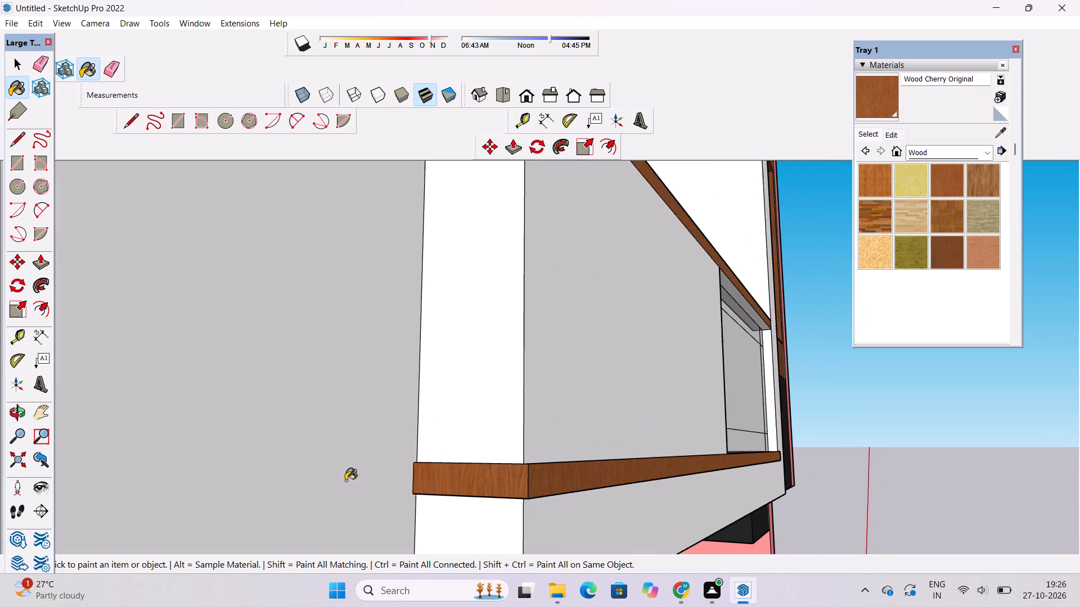
scroll(345, 481, down, 7)
click(884, 134)
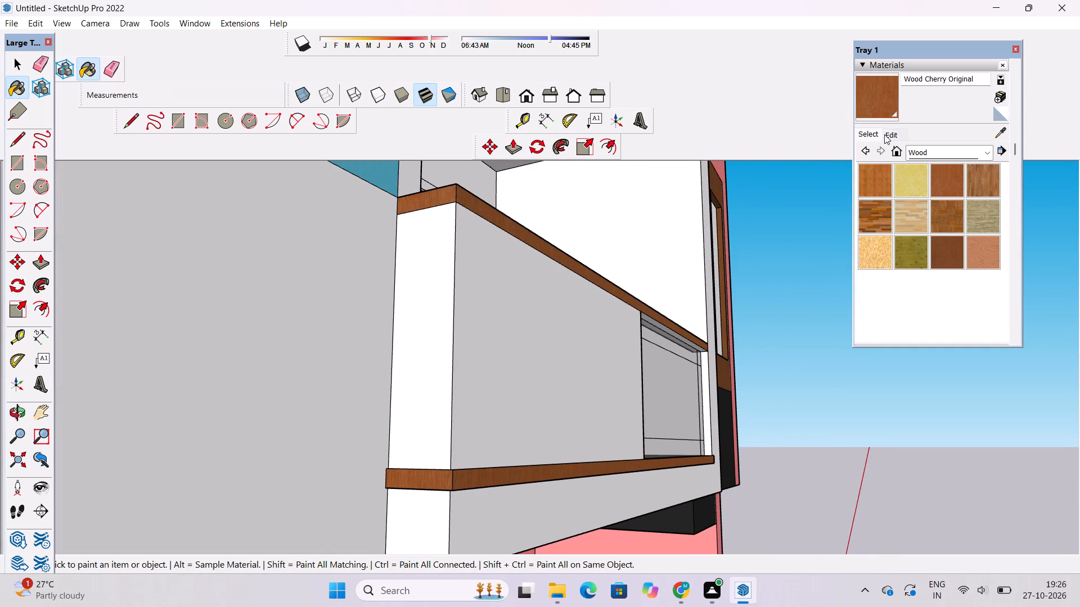
click(924, 205)
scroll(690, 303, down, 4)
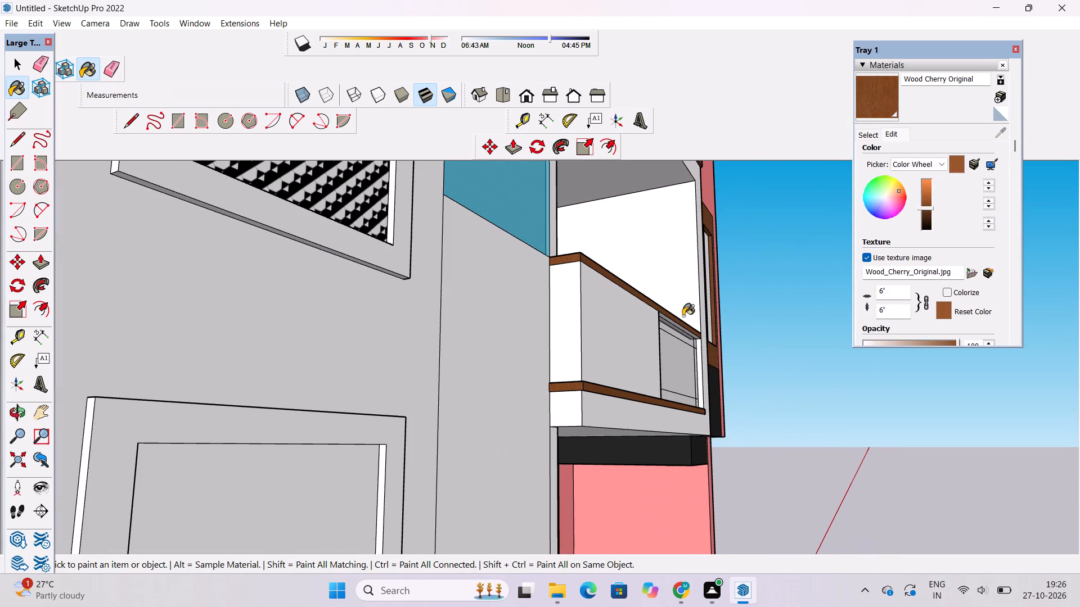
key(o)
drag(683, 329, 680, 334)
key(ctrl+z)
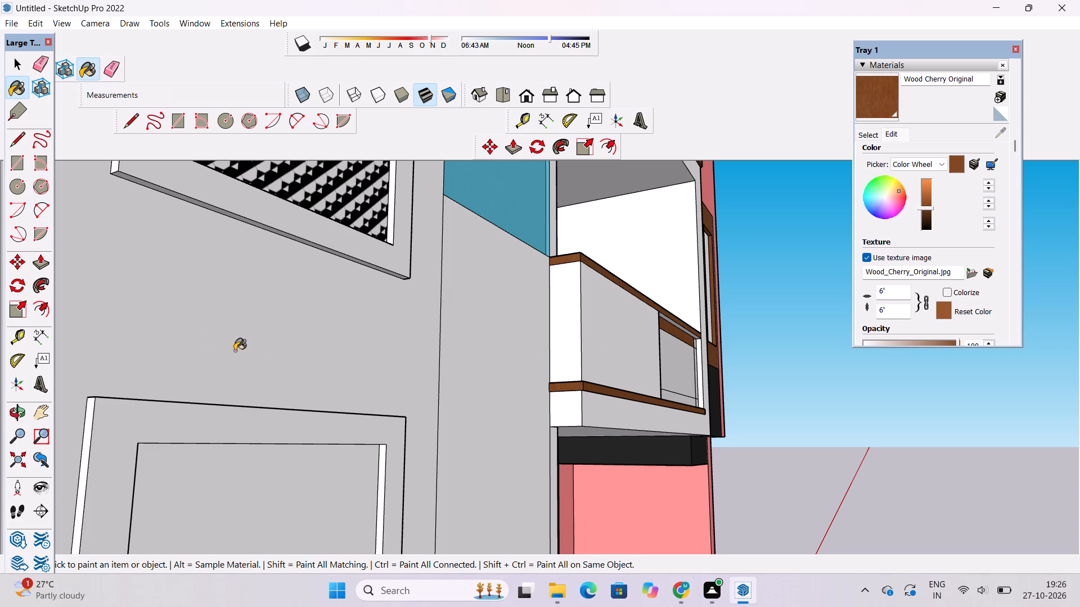
Examine the painted balcony and the whole front facade from several angles and distances to find surfaces still lacking a material.
click(21, 415)
drag(491, 259, 324, 355)
drag(394, 391, 377, 306)
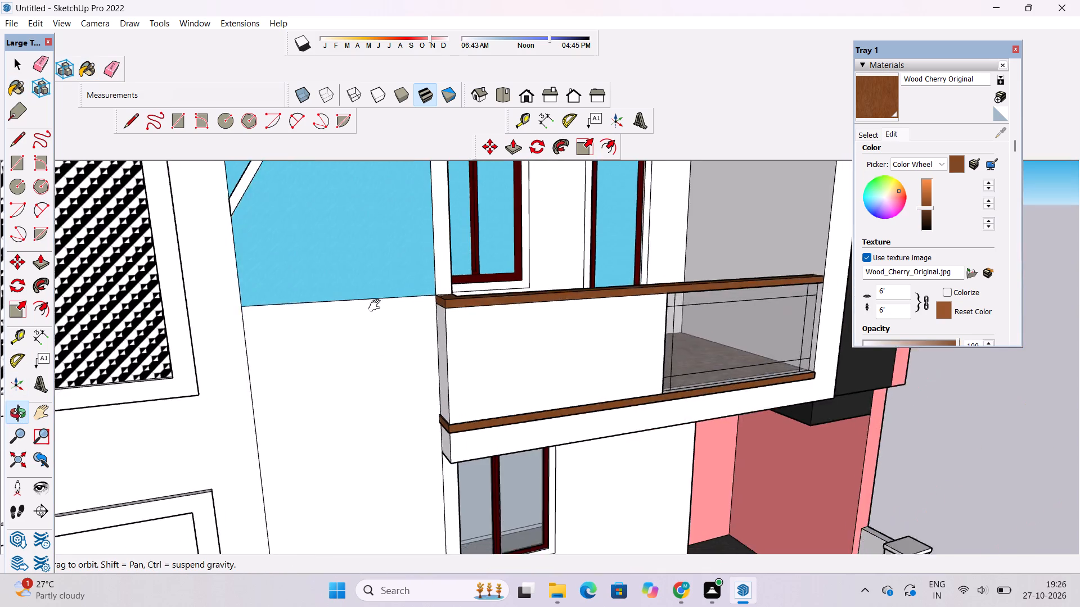
drag(377, 306, 377, 298)
shift+scroll(379, 254, down, 5)
drag(559, 300, 488, 298)
scroll(474, 292, down, 6)
shift+drag(534, 323, 523, 331)
drag(524, 345, 478, 325)
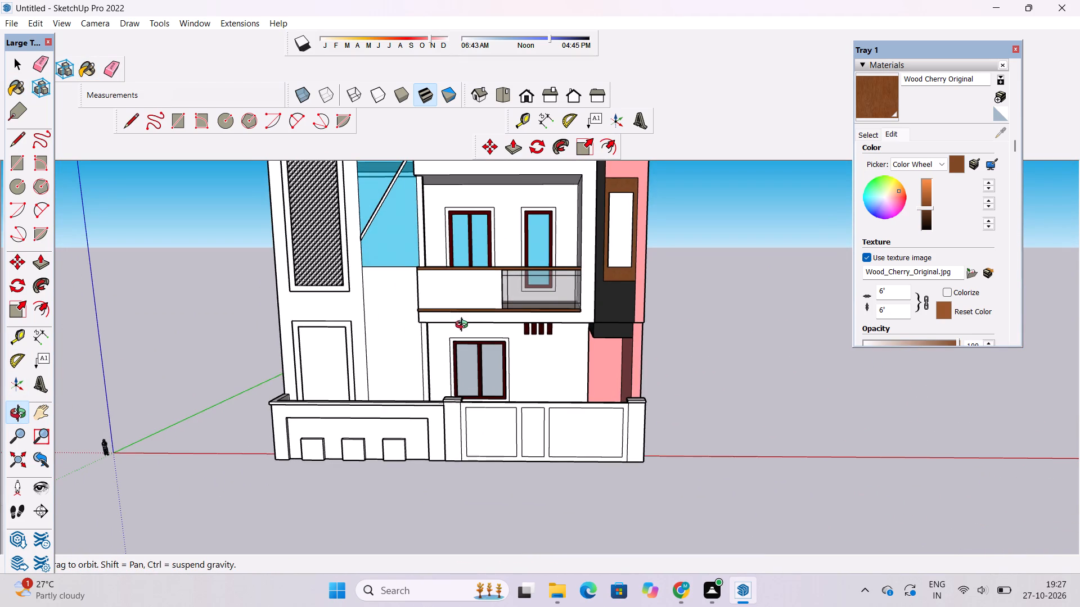
scroll(463, 327, down, 1)
shift+drag(457, 348, 478, 366)
scroll(510, 384, up, 3)
shift+drag(528, 384, 444, 363)
drag(446, 380, 462, 382)
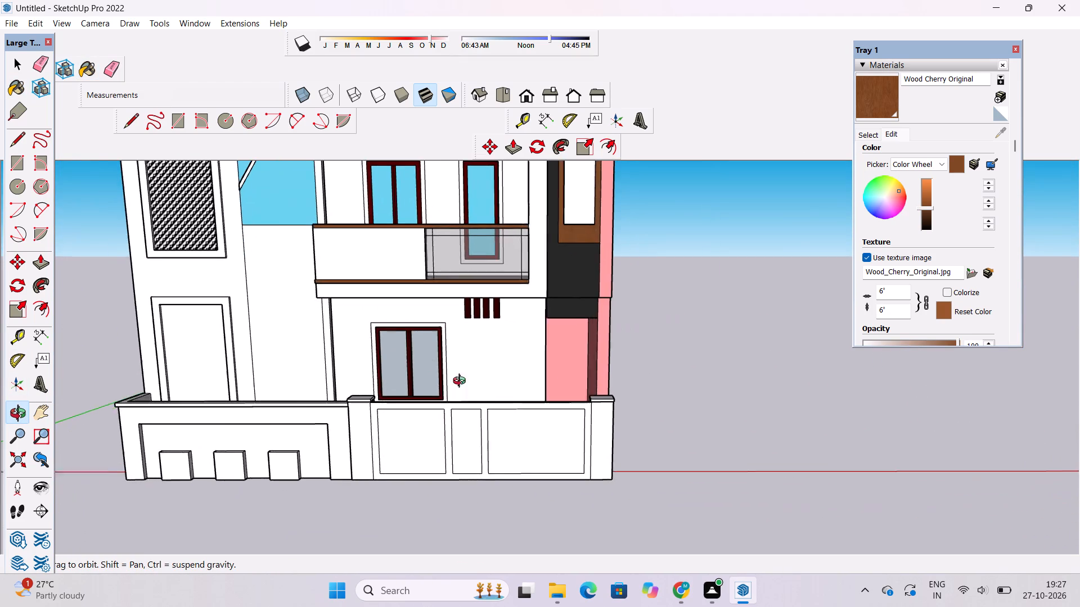
drag(462, 382, 485, 382)
shift+drag(487, 381, 496, 338)
scroll(497, 334, down, 3)
drag(516, 322, 462, 328)
drag(453, 327, 515, 365)
shift+scroll(531, 362, down, 6)
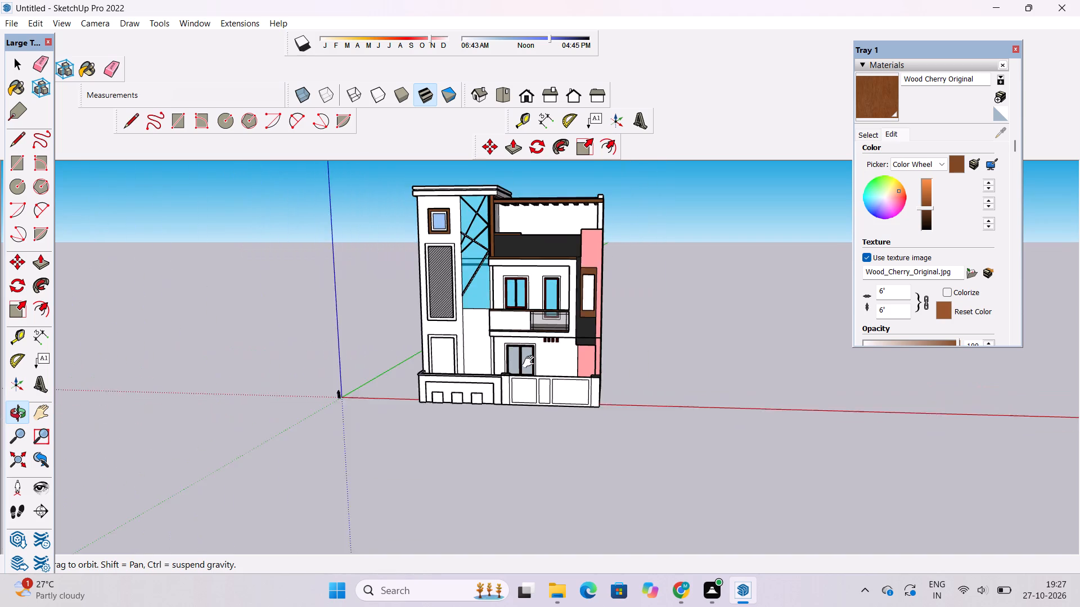
shift+drag(512, 358, 497, 374)
shift+drag(495, 377, 553, 388)
shift+drag(545, 338, 520, 345)
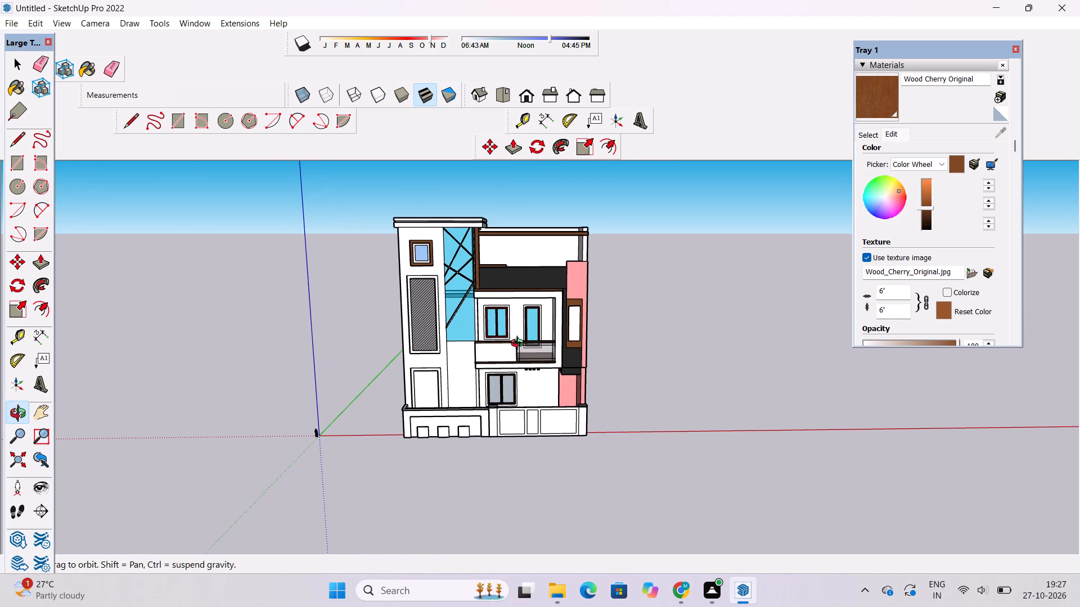
shift+drag(517, 345, 465, 354)
shift+drag(367, 420, 386, 412)
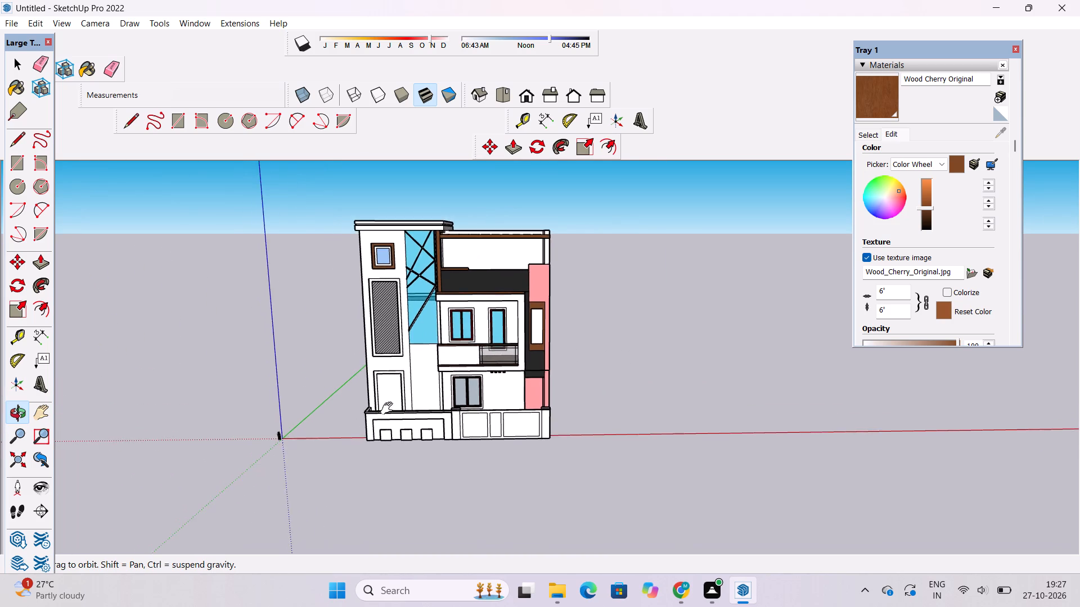
scroll(394, 414, up, 3)
shift+drag(397, 410, 416, 424)
scroll(451, 370, up, 4)
scroll(415, 399, up, 4)
scroll(416, 398, down, 3)
shift+click(437, 401)
click(432, 399)
Open the Brick, Cladding and Siding materials and look through the textures for the wall below the tall stair glazing.
click(868, 132)
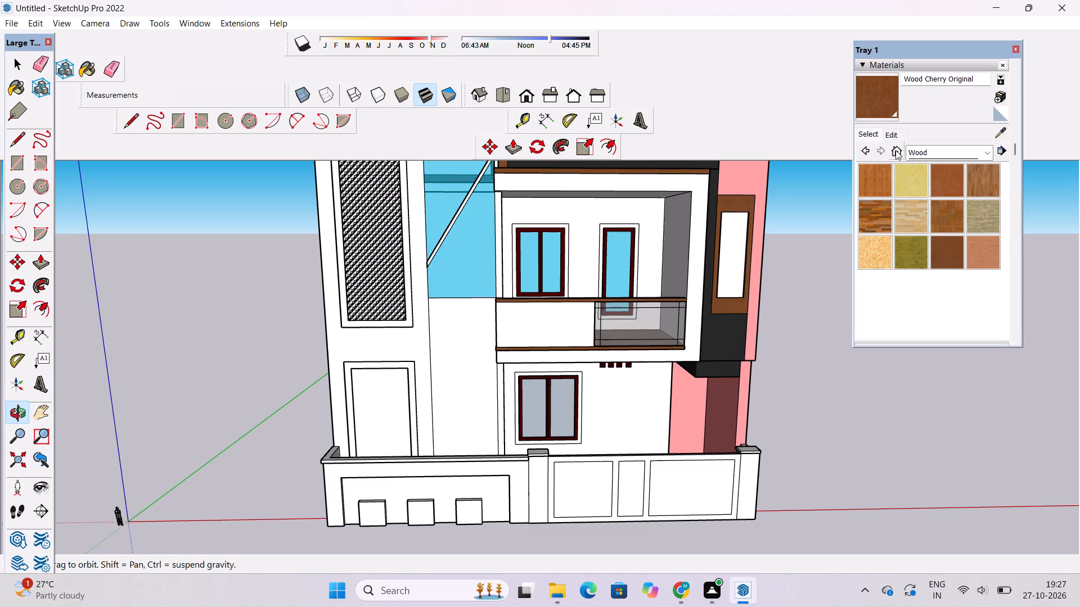
click(916, 150)
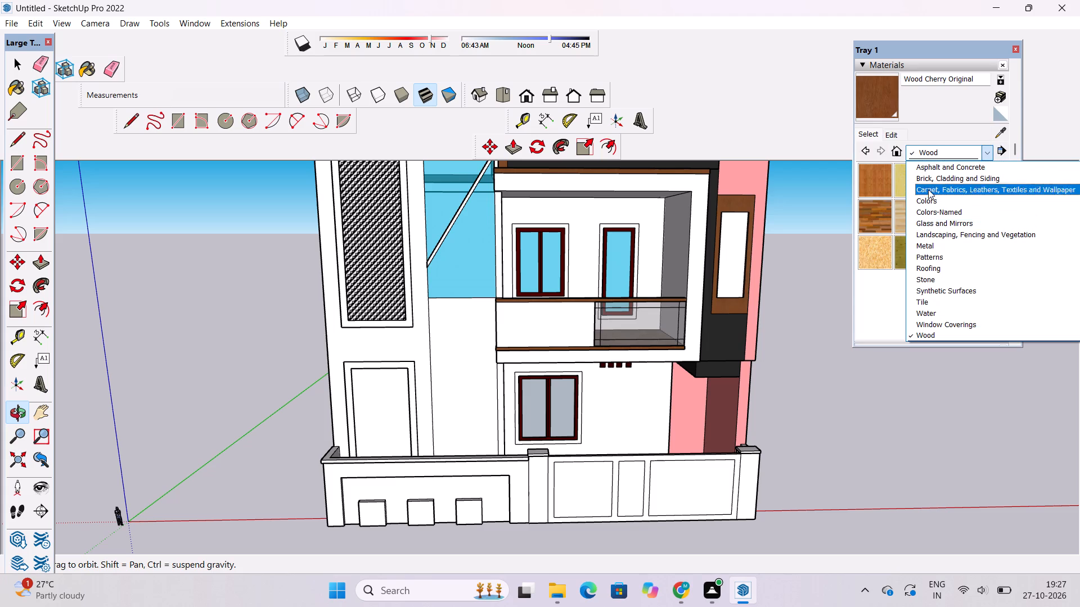
click(926, 180)
scroll(931, 222, down, 2)
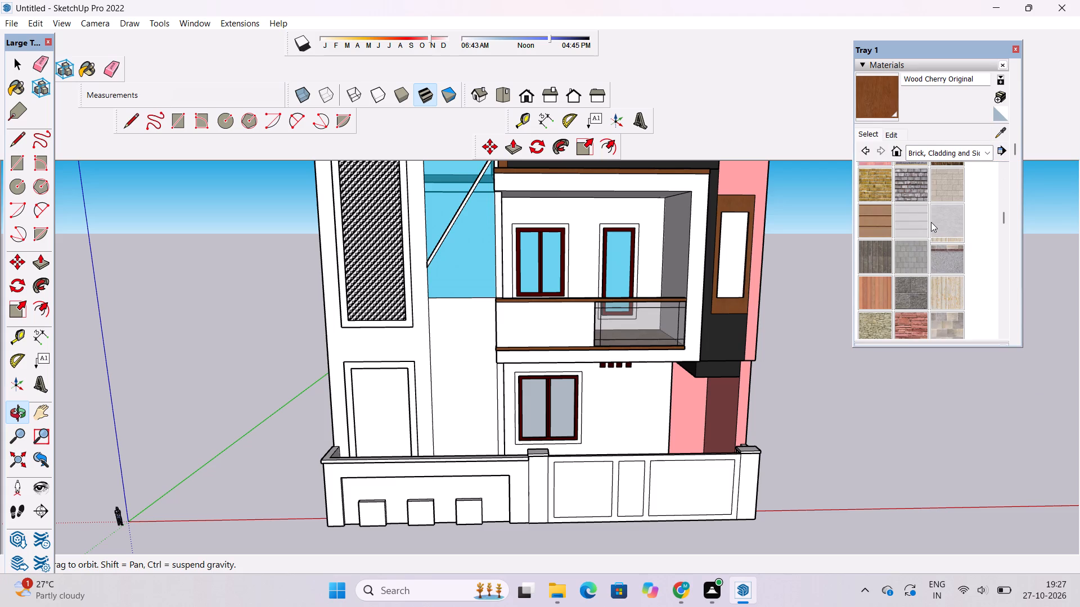
scroll(931, 222, up, 3)
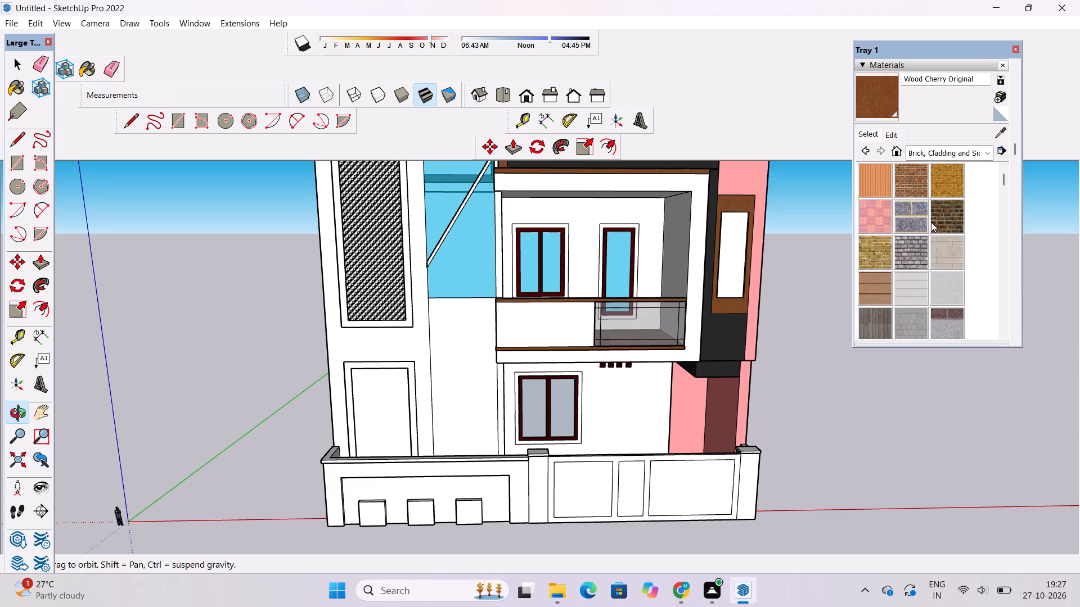
scroll(920, 252, down, 1)
scroll(903, 185, down, 2)
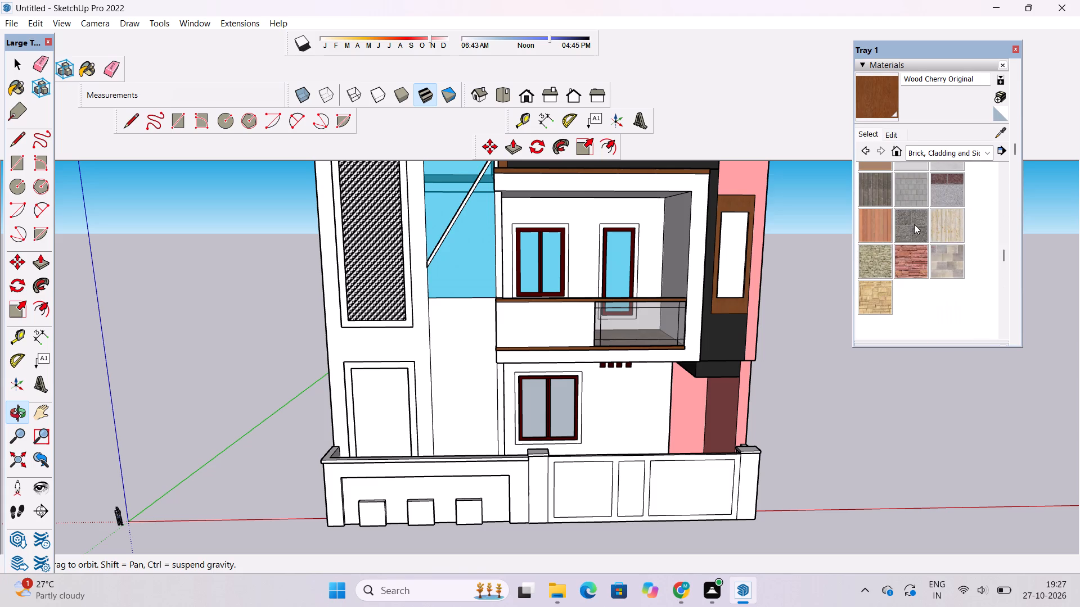
scroll(940, 220, up, 1)
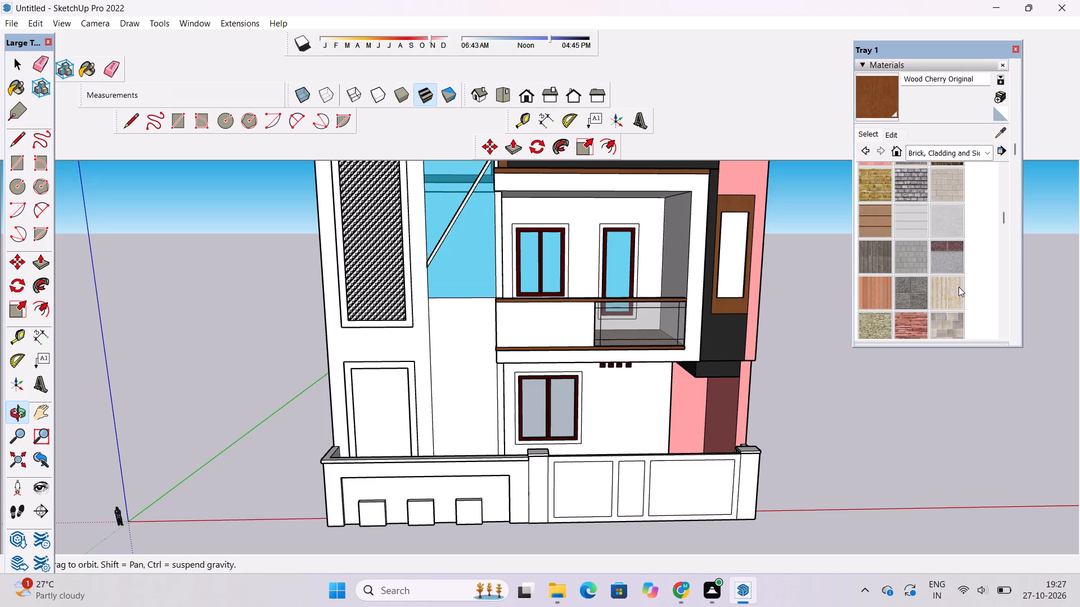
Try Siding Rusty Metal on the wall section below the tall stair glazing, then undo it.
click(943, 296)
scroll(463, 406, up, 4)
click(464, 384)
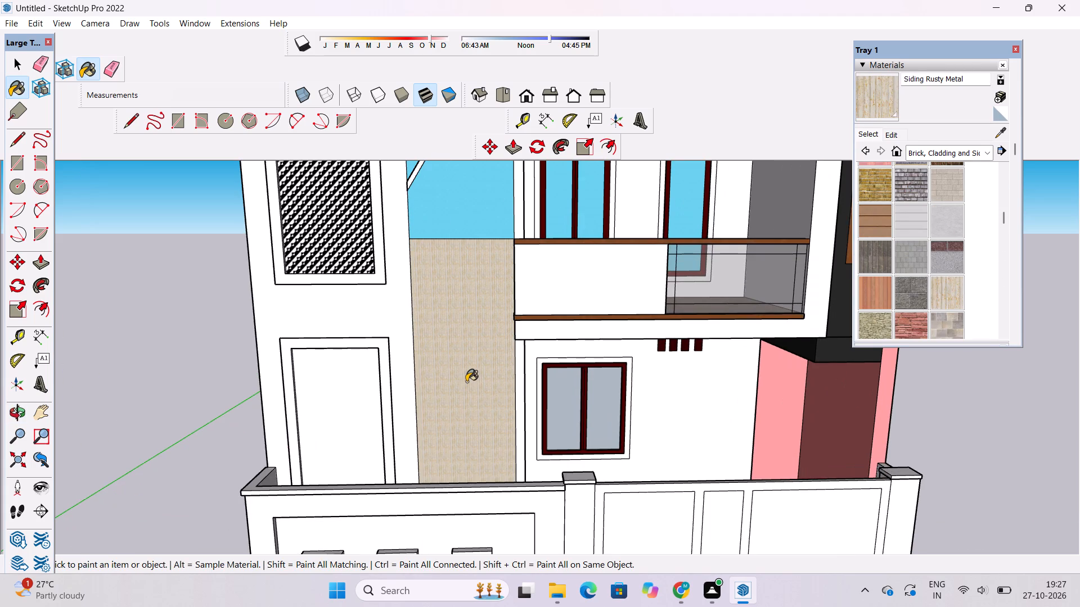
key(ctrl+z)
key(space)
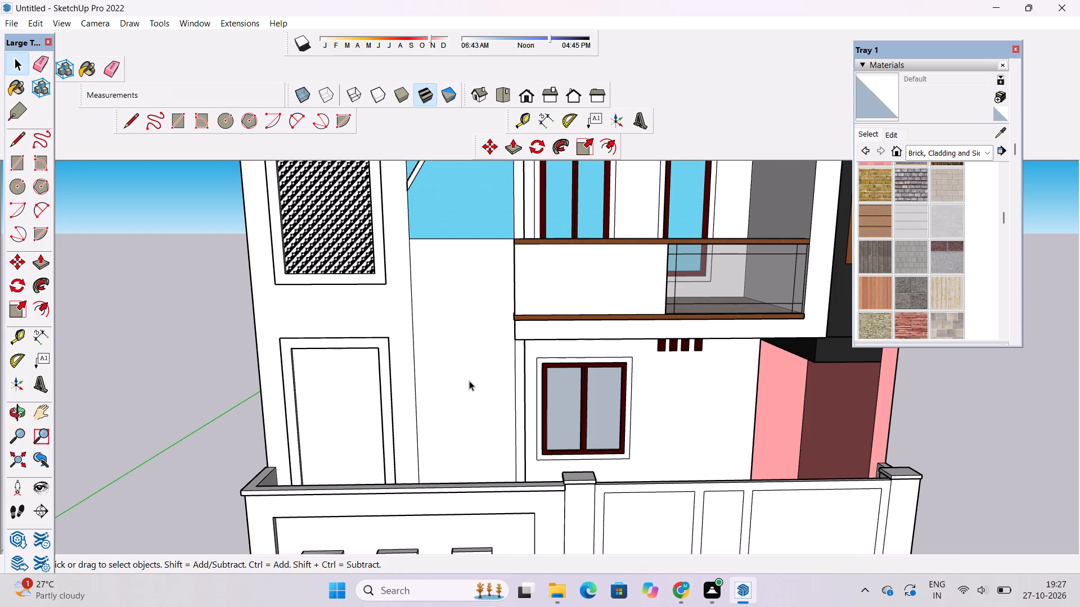
Paint the wall section below the tall stair glazing with Cladding Stucco White.
scroll(448, 400, down, 2)
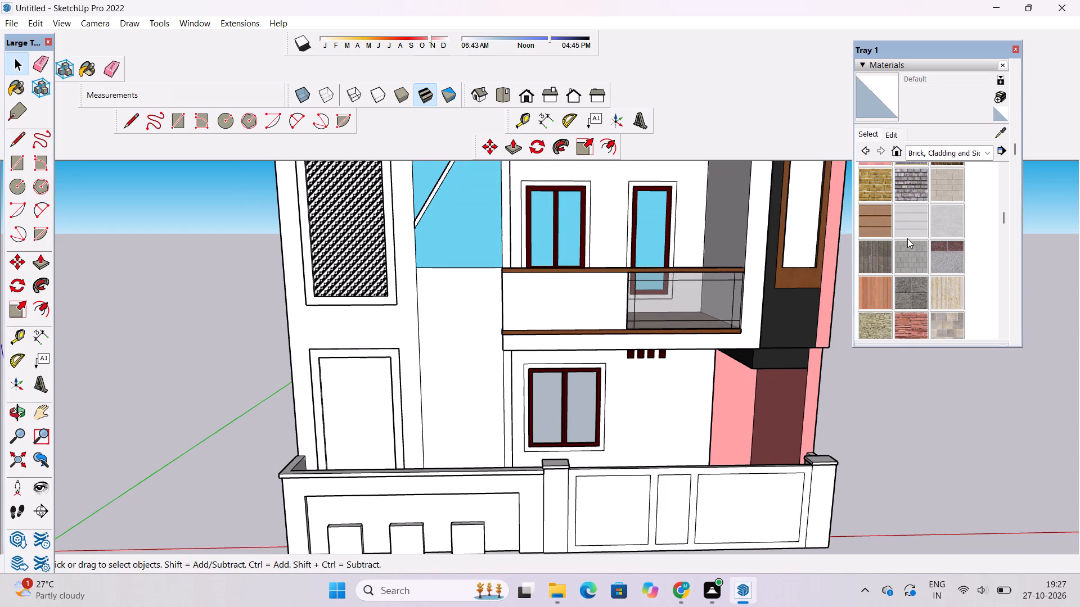
key(o)
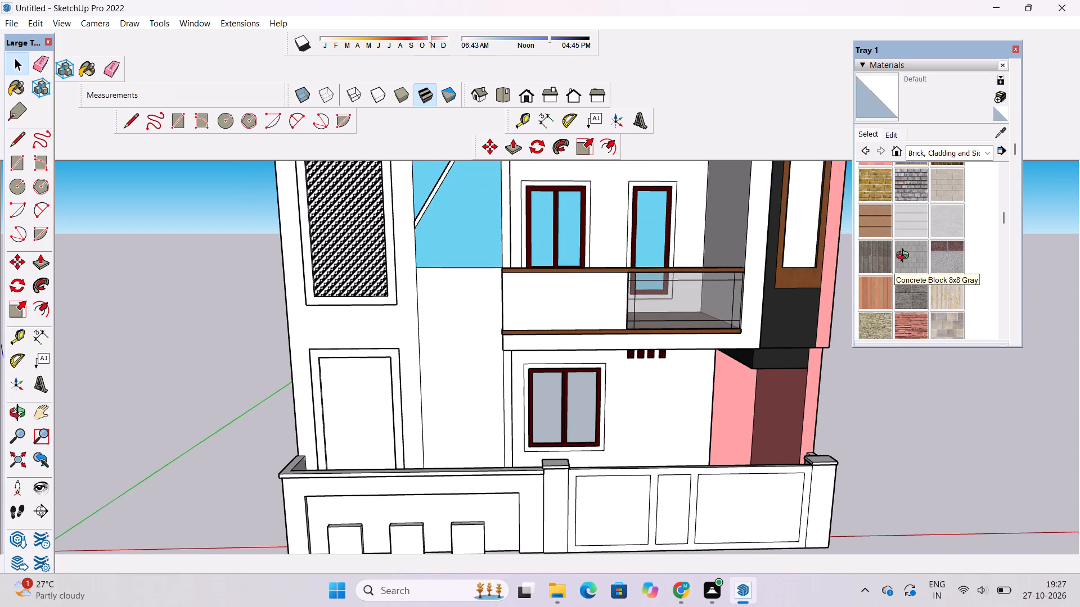
scroll(620, 306, down, 4)
shift+drag(622, 312, 603, 321)
scroll(602, 328, down, 3)
shift+drag(609, 334, 584, 341)
scroll(489, 369, up, 2)
shift+drag(489, 369, 493, 376)
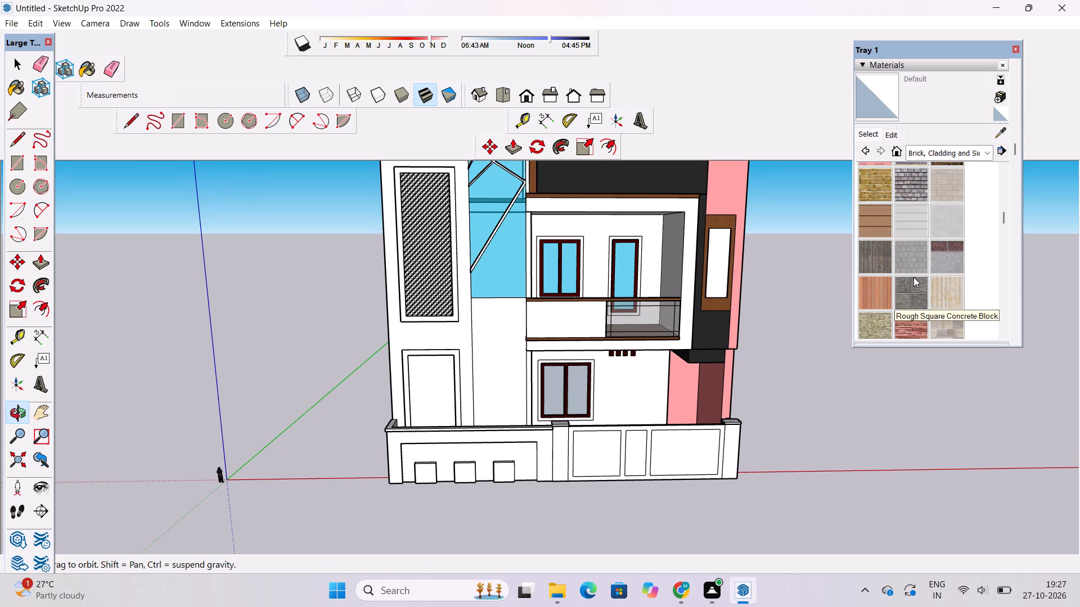
click(941, 226)
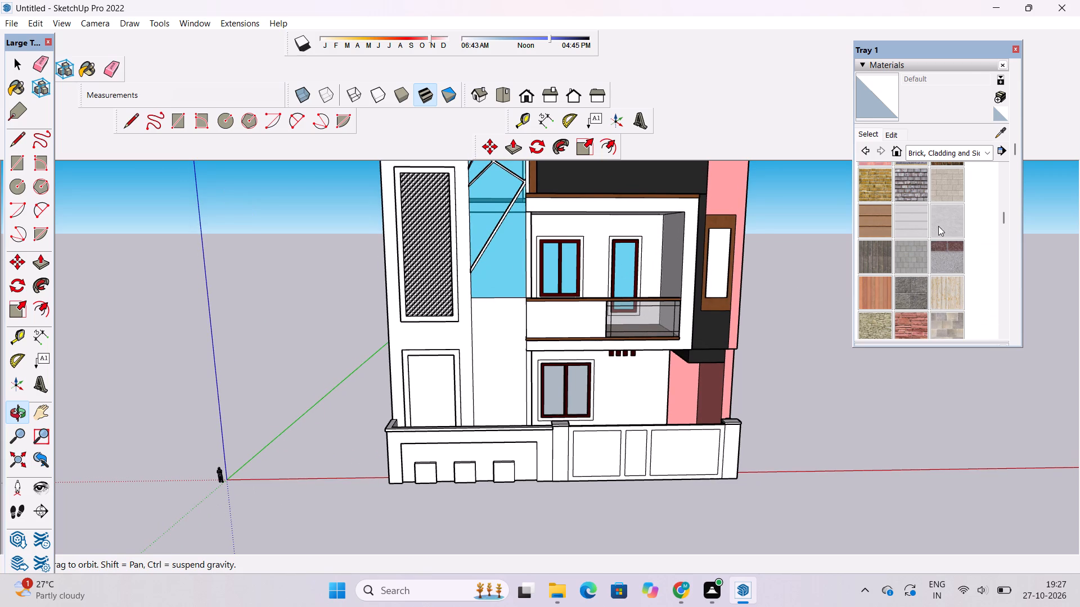
click(483, 360)
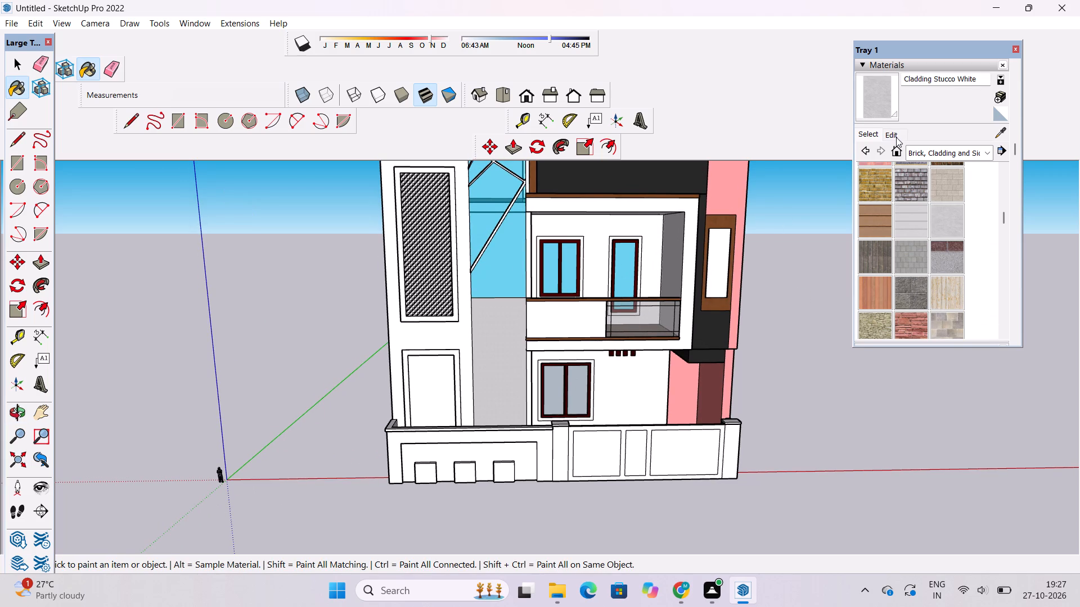
Darken the Cladding Stucco White material's colour to a mid gray.
click(896, 137)
click(931, 201)
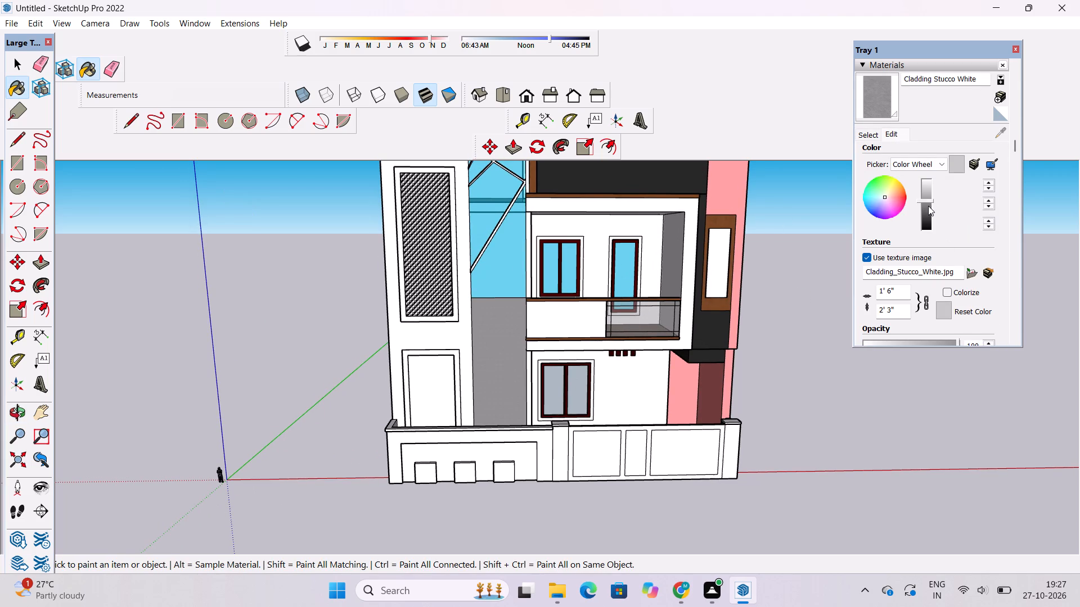
Lighten the Cladding Stucco White material's colour to a light gray.
click(926, 195)
click(926, 190)
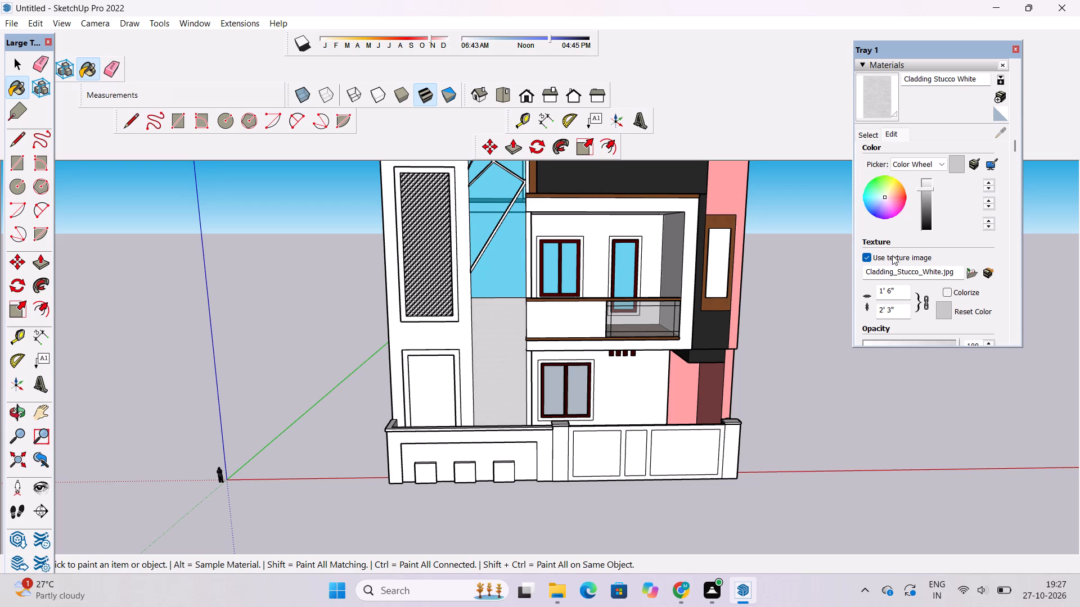
Set the Cladding Stucco White texture height to 60', keeping its proportions, to enlarge the stucco pattern on the wall below the stair glazing.
click(897, 310)
key(BackSpace)
key(BackSpace)
key(BackSpace)
key(BackSpace)
key(BackSpace)
key(BackSpace)
key(BackSpace)
key(BackSpace)
key(BackSpace)
key(BackSpace)
key(BackSpace)
key(BackSpace)
key(3)
key(BackSpace)
text(60')
key(Return)
scroll(528, 320, down, 3)
key(space)
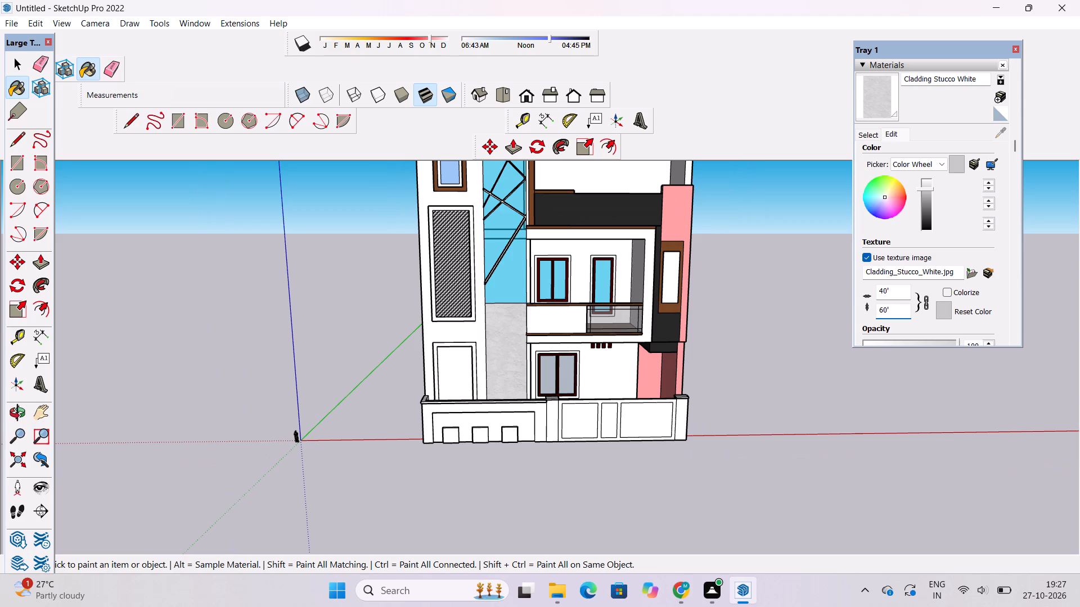
key(o)
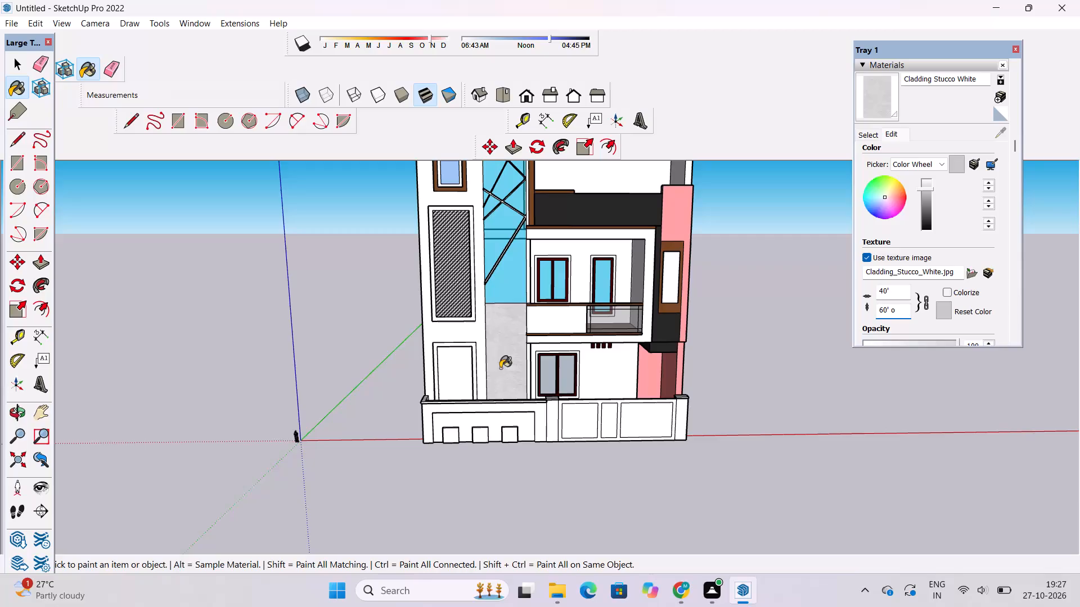
click(17, 407)
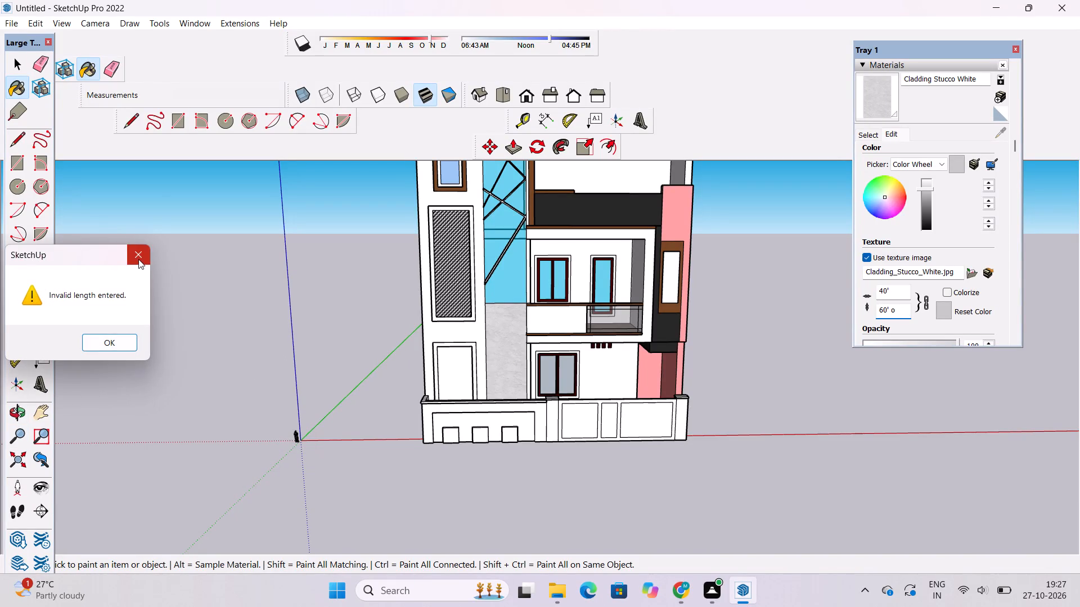
click(139, 259)
Examine the house's front and side from several angles to check how the applied materials look.
scroll(195, 328, down, 1)
click(0, 414)
click(19, 413)
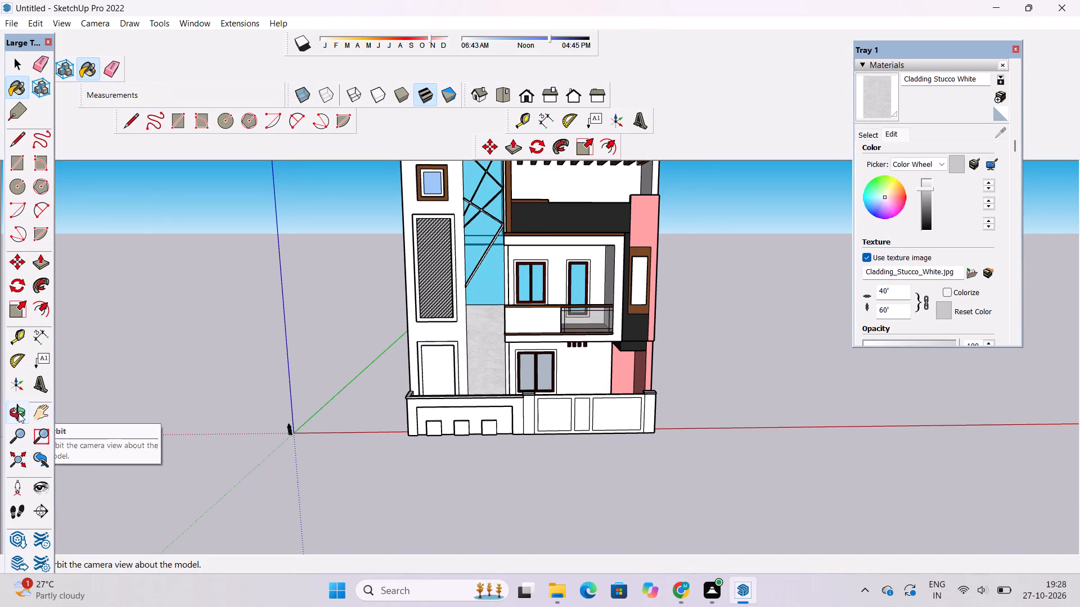
drag(154, 347, 749, 345)
drag(750, 346, 495, 398)
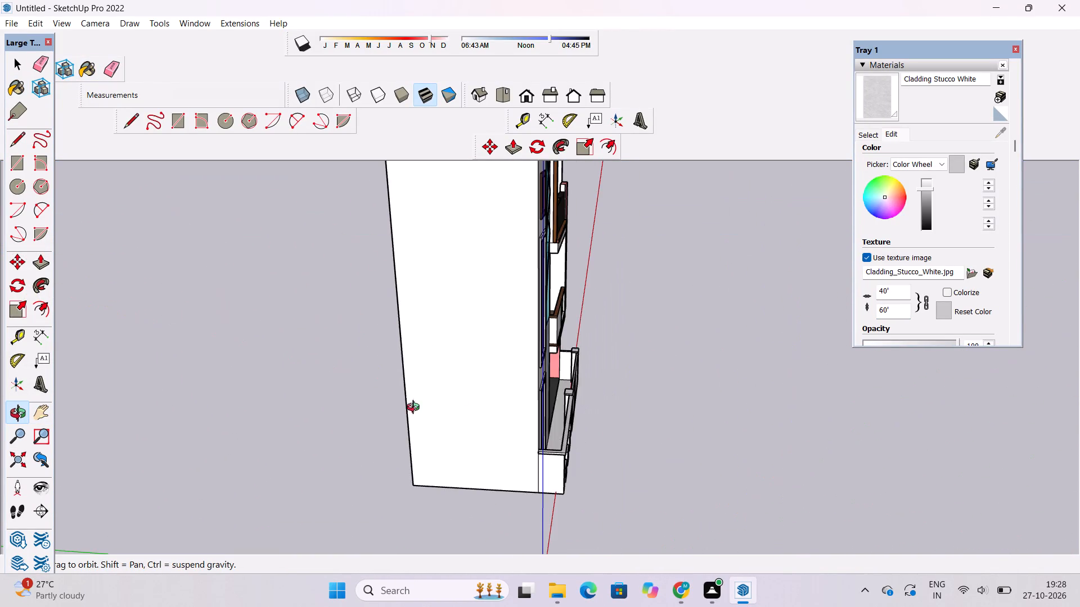
scroll(307, 425, down, 5)
drag(514, 436, 300, 364)
scroll(367, 352, up, 2)
shift+drag(520, 377, 453, 375)
scroll(447, 377, down, 4)
drag(496, 398, 426, 398)
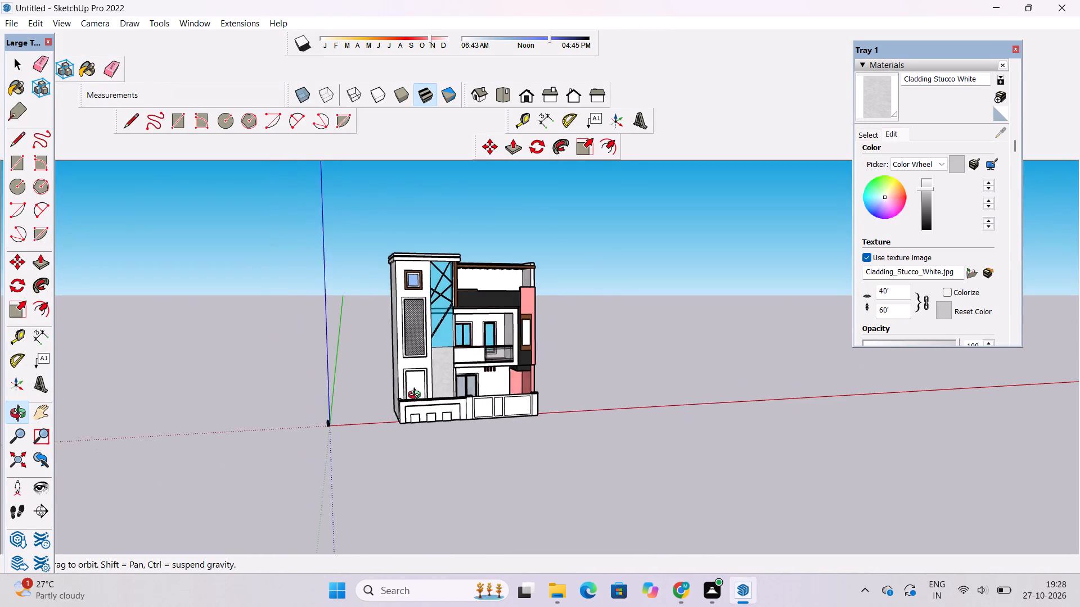
scroll(482, 338, up, 3)
shift+drag(484, 300, 487, 324)
scroll(488, 329, up, 3)
drag(488, 329, 451, 341)
key(a)
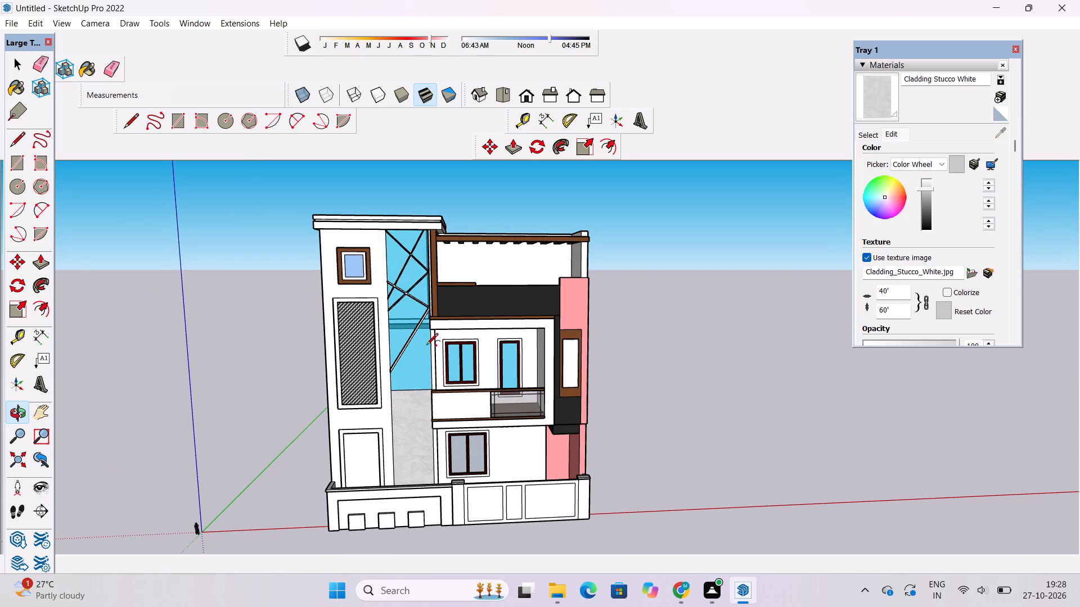
key(space)
Start a new 3D text and set its font to Times New Roman.
click(38, 386)
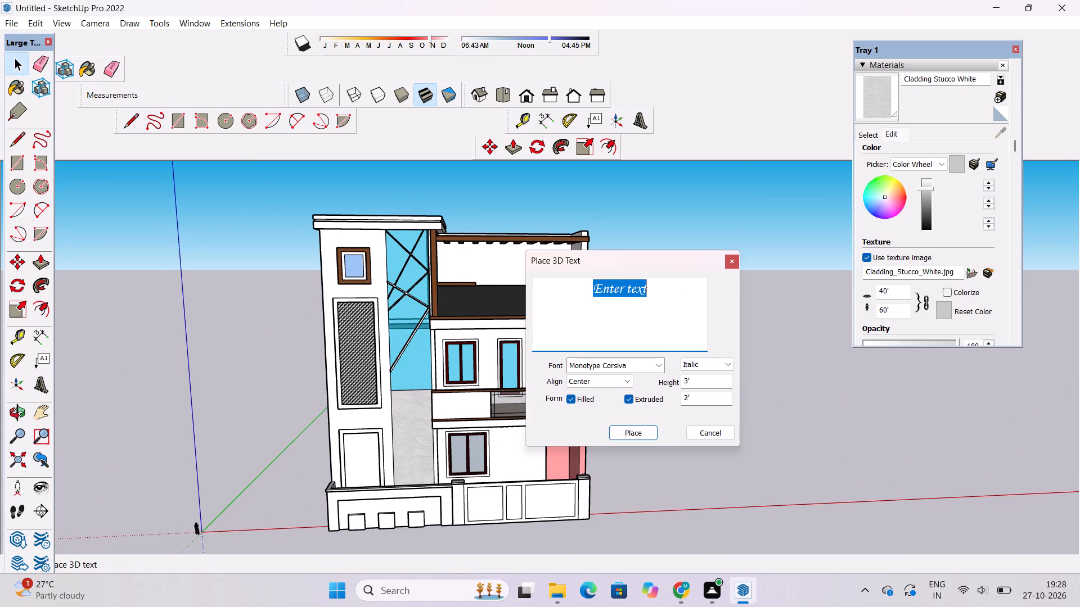
key(BackSpace)
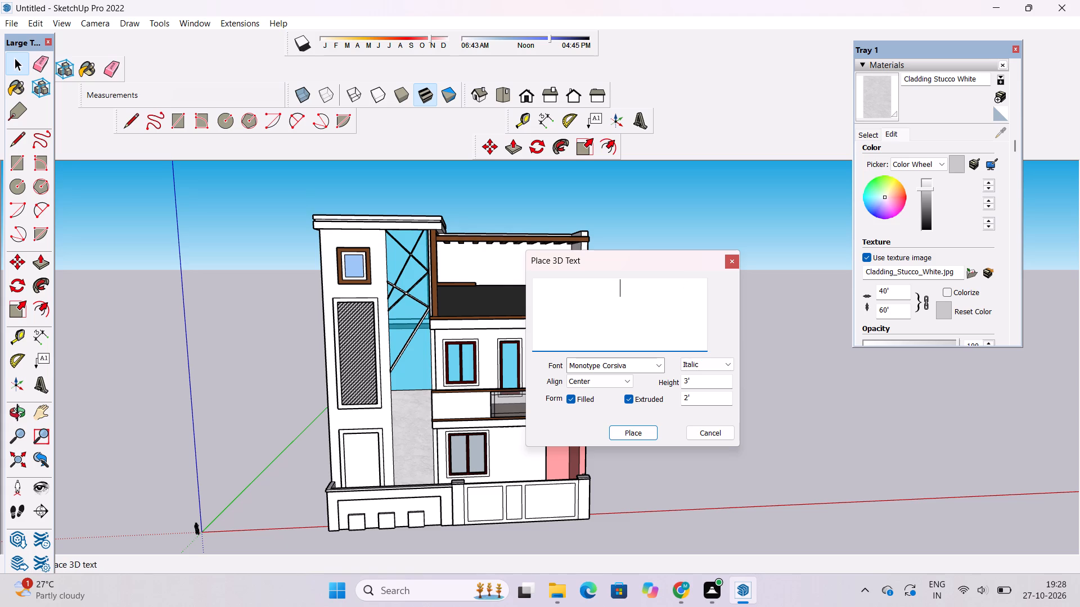
key(n)
key(BackSpace)
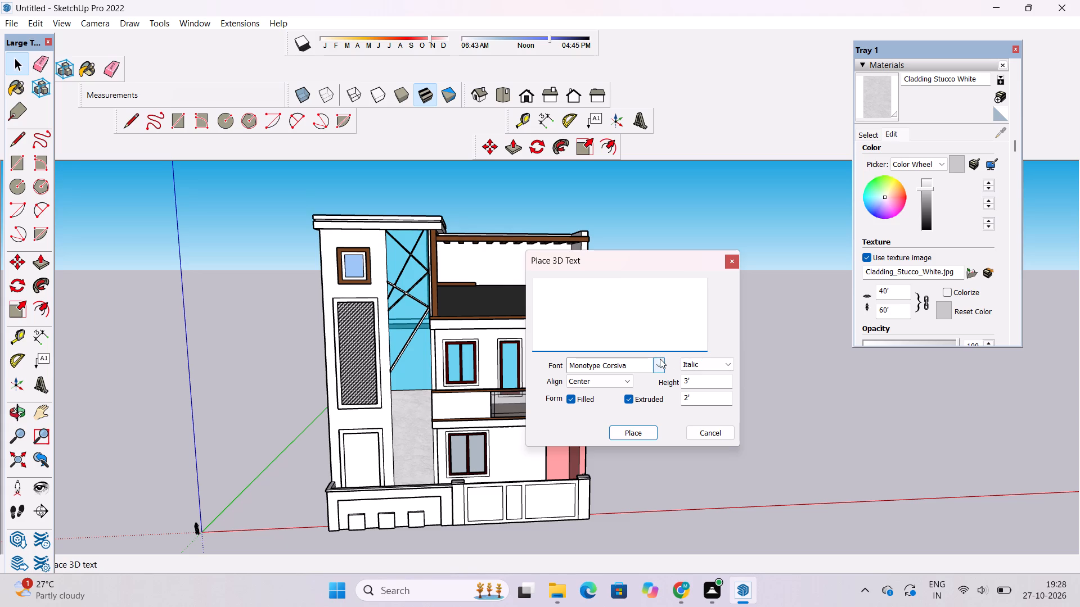
click(660, 361)
scroll(651, 393, down, 4)
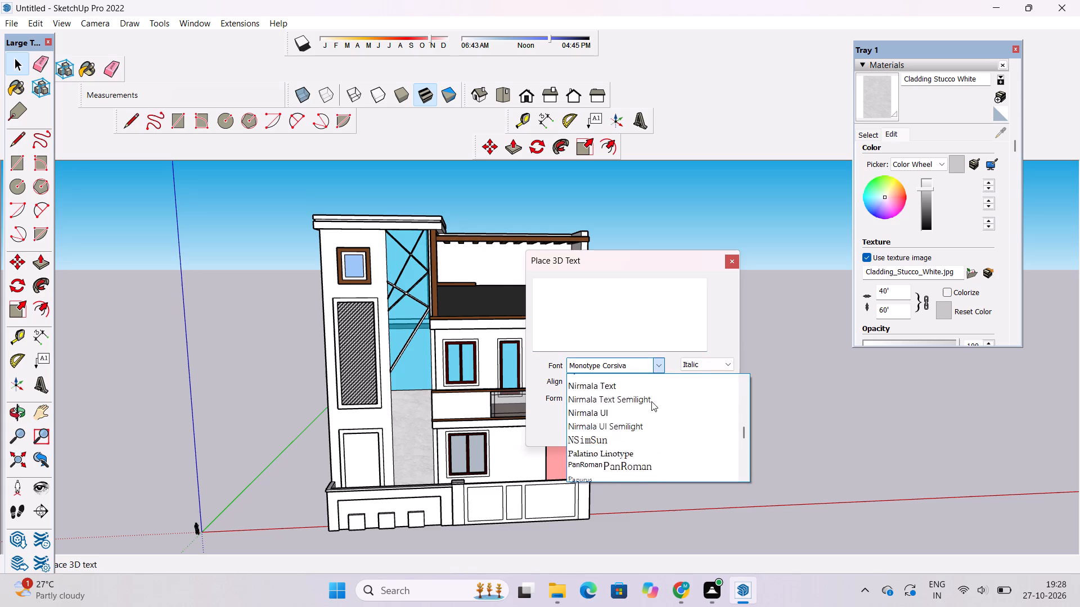
scroll(651, 401, down, 2)
scroll(654, 409, up, 4)
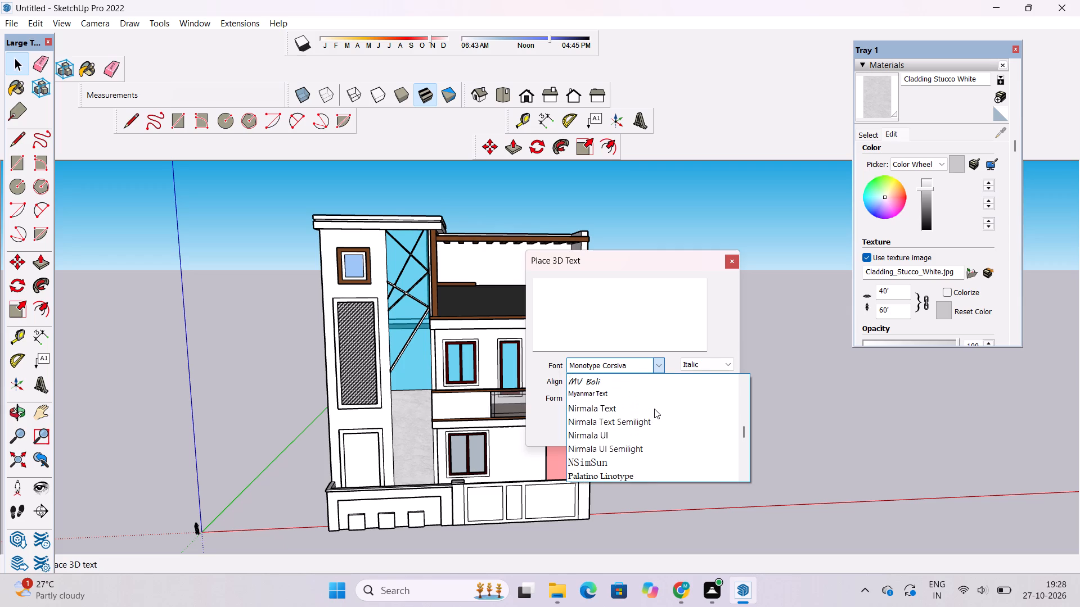
scroll(654, 409, up, 3)
scroll(654, 409, down, 6)
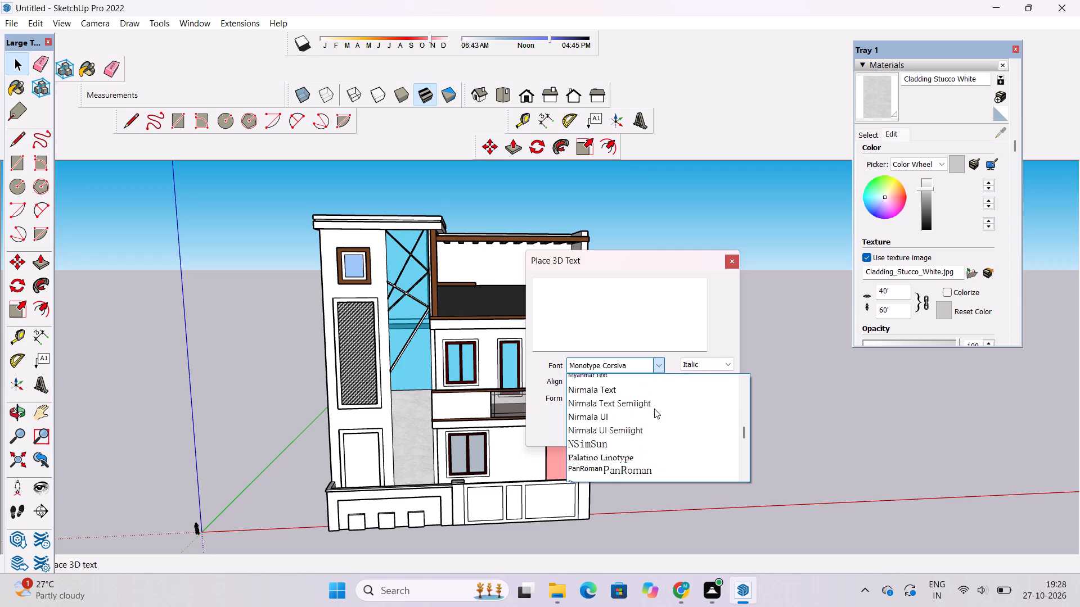
scroll(654, 409, down, 7)
scroll(654, 409, up, 1)
scroll(654, 409, down, 2)
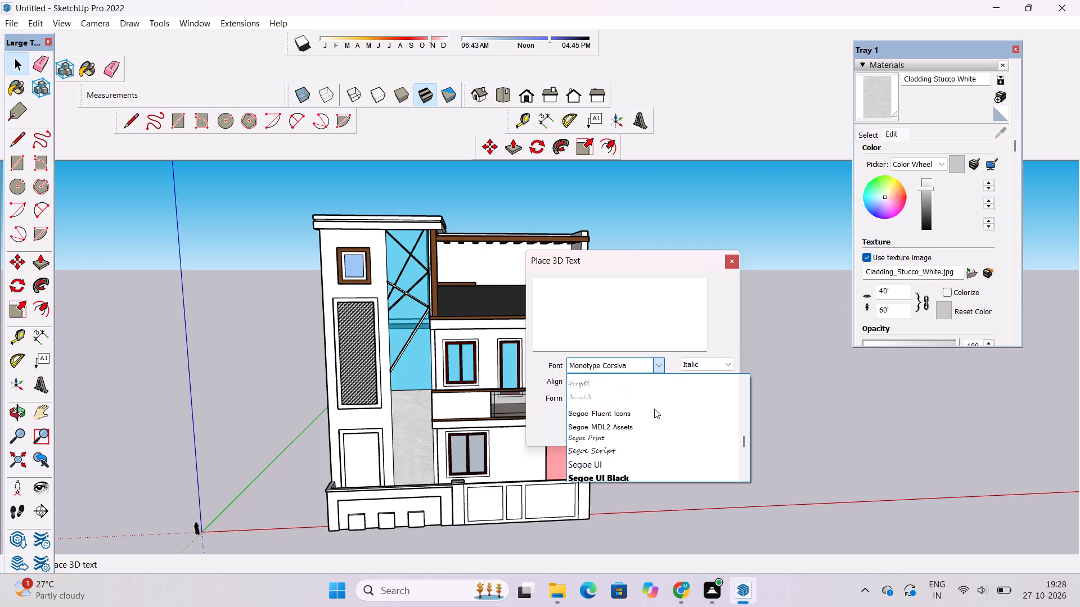
scroll(654, 409, up, 5)
scroll(654, 409, down, 1)
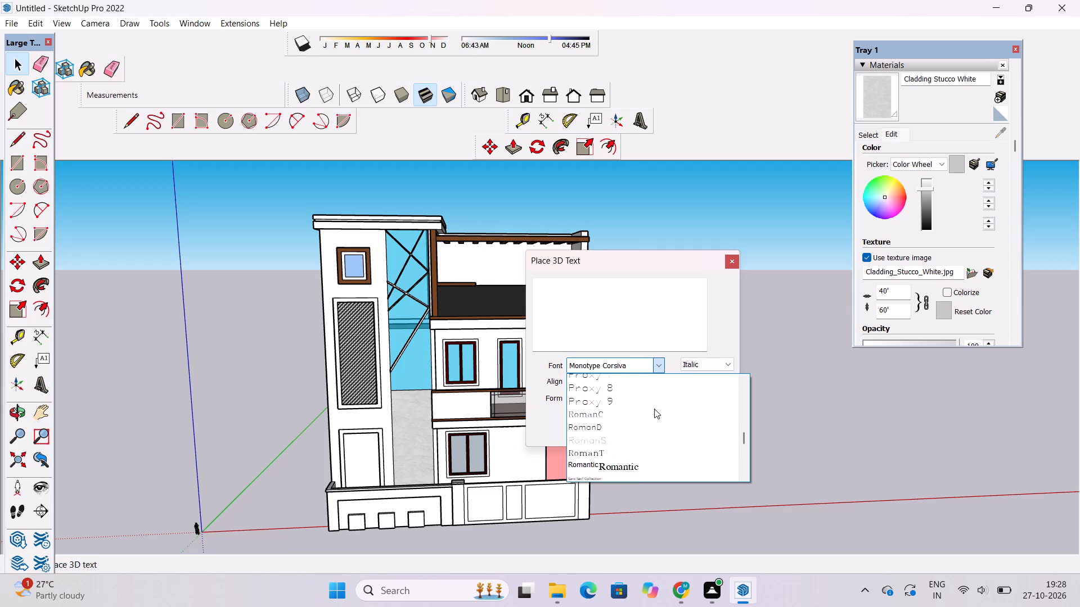
scroll(654, 409, down, 1)
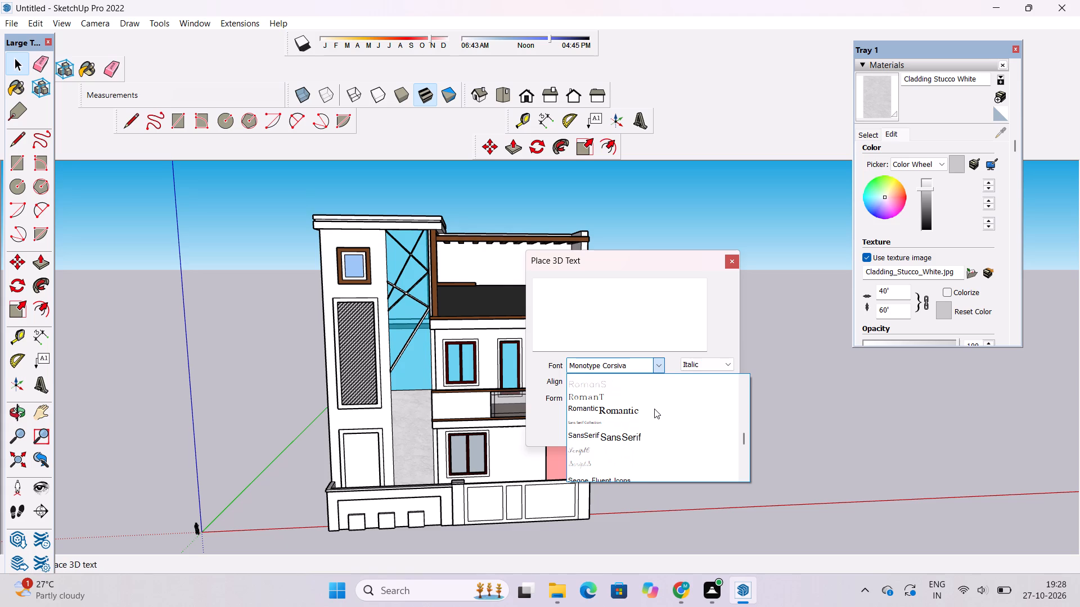
scroll(654, 409, down, 5)
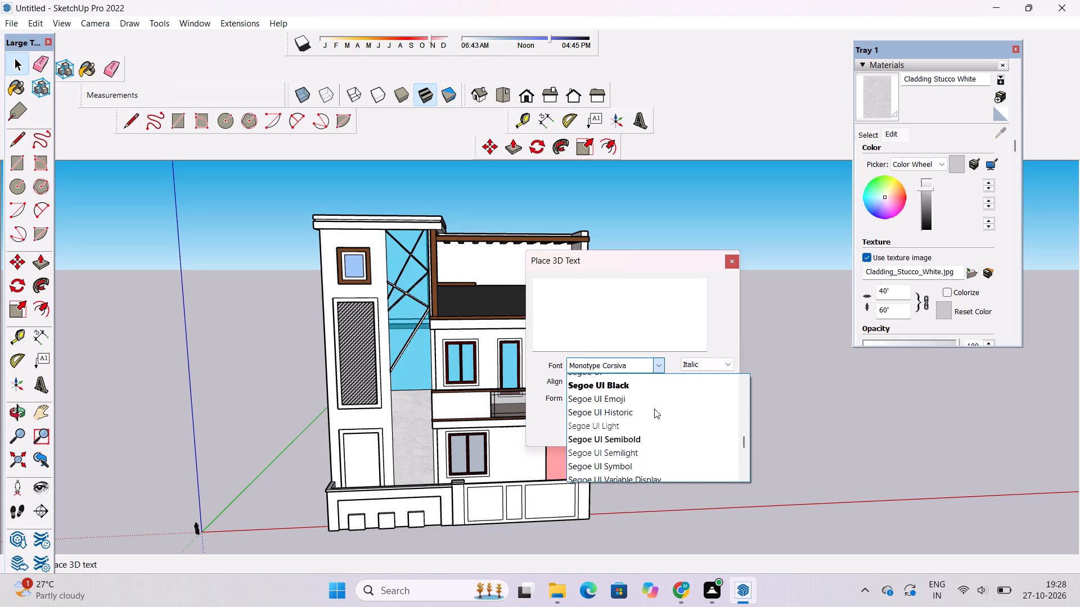
scroll(654, 409, down, 9)
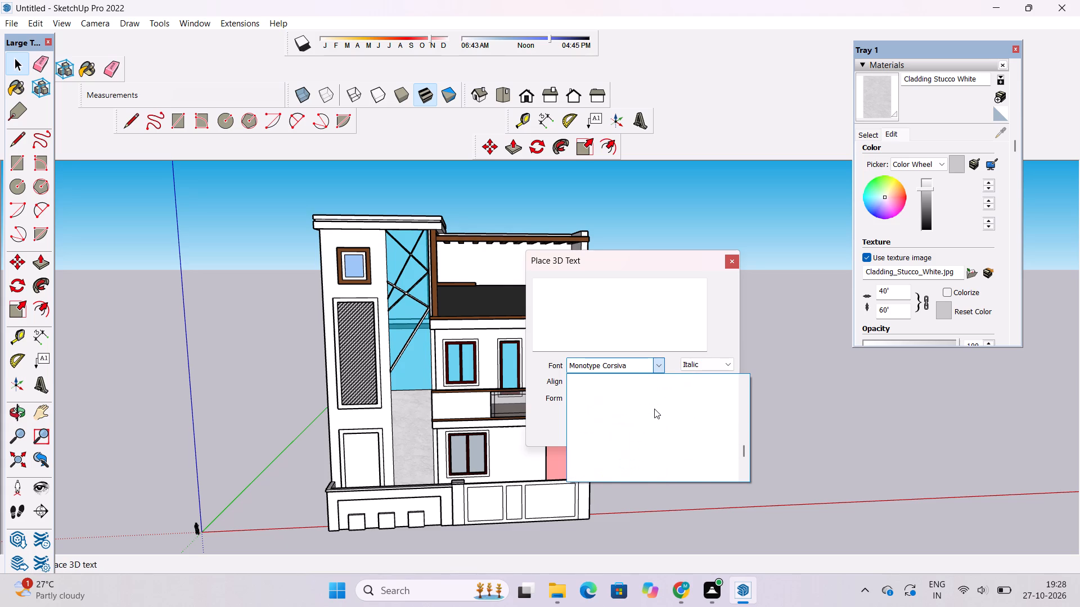
scroll(654, 409, down, 12)
scroll(655, 405, up, 1)
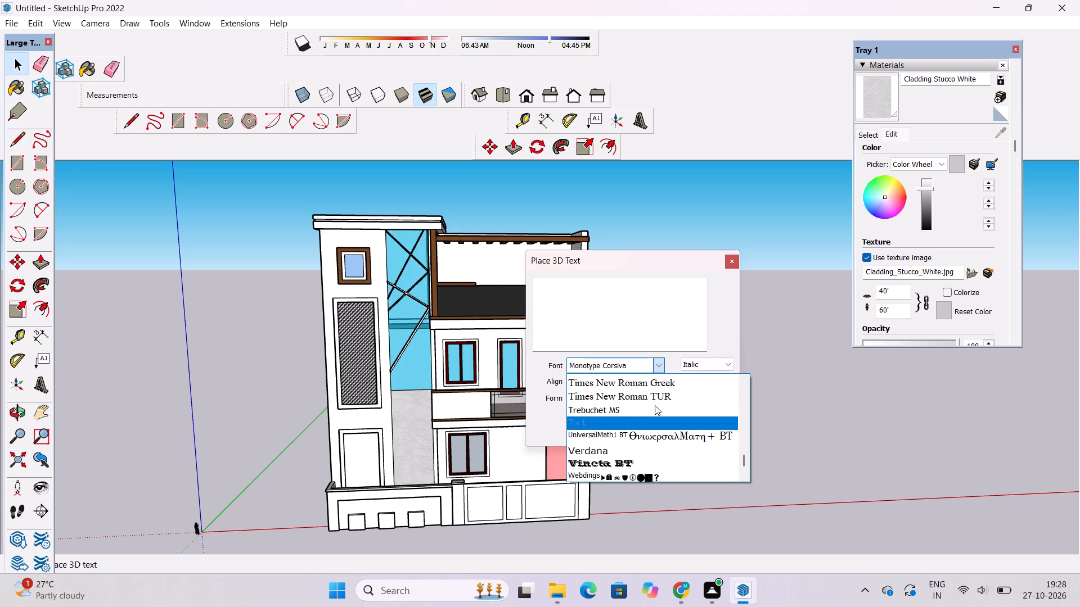
scroll(655, 405, up, 1)
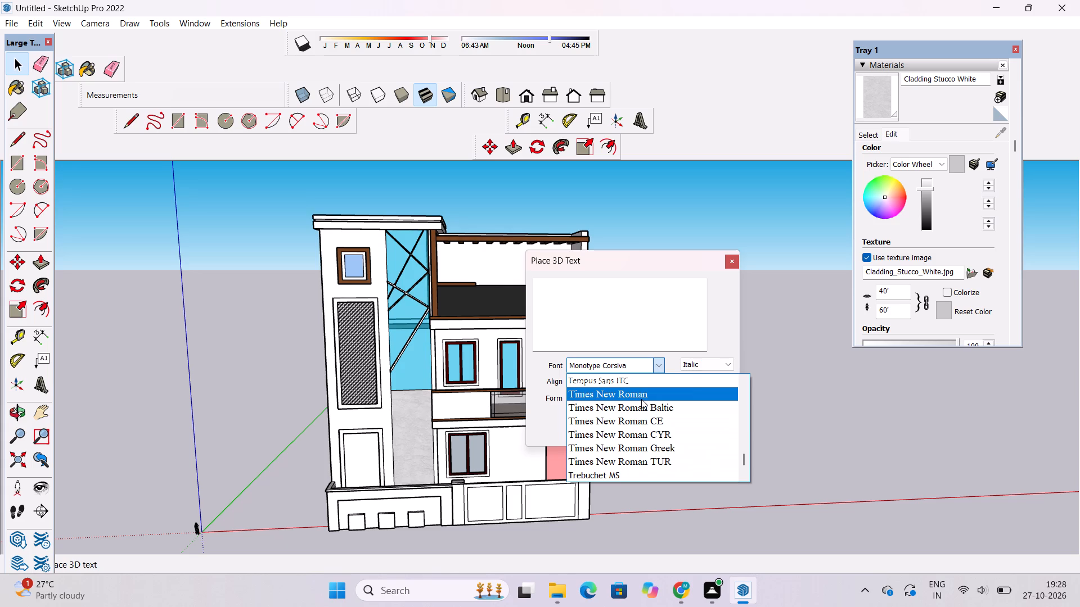
click(641, 399)
Enter NAKSHA MART as the 3D text in italic style and place it on the dark parapet band above the balcony.
click(606, 300)
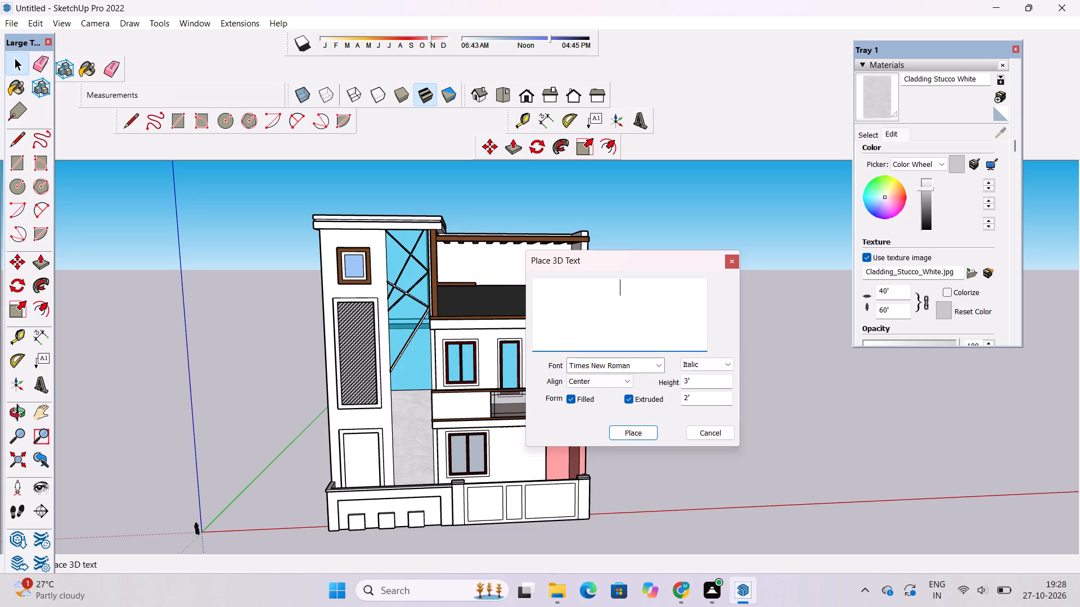
text(NA)
key(k)
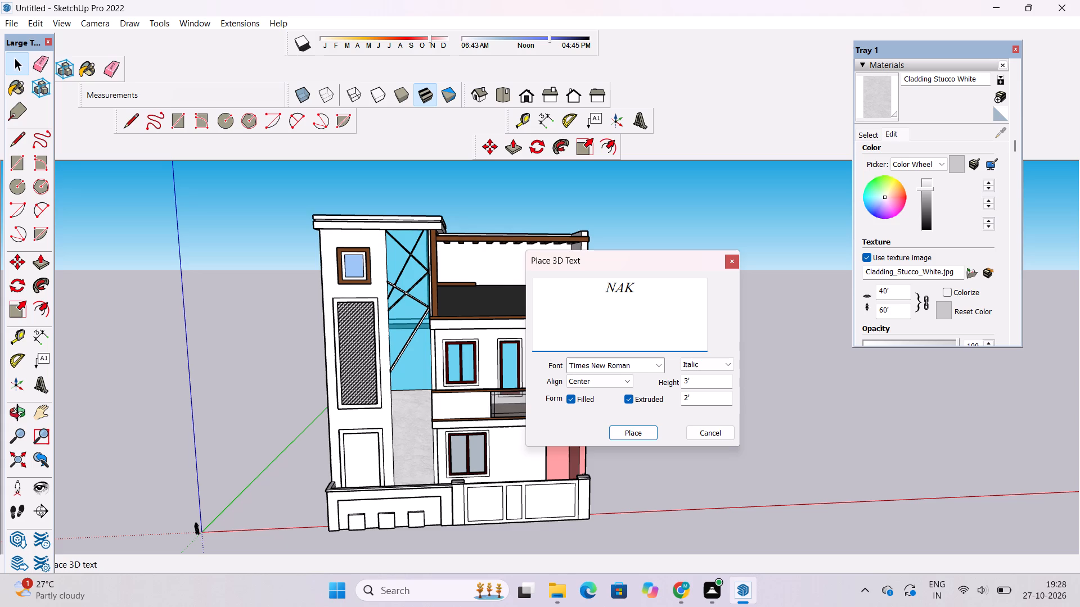
text(SHA)
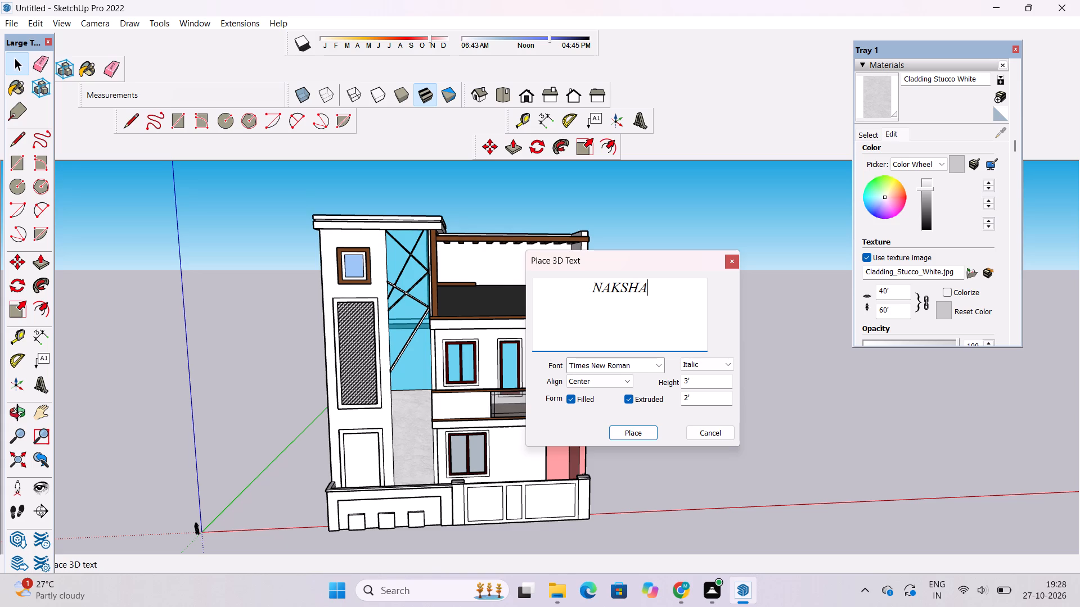
key(space)
text(MART)
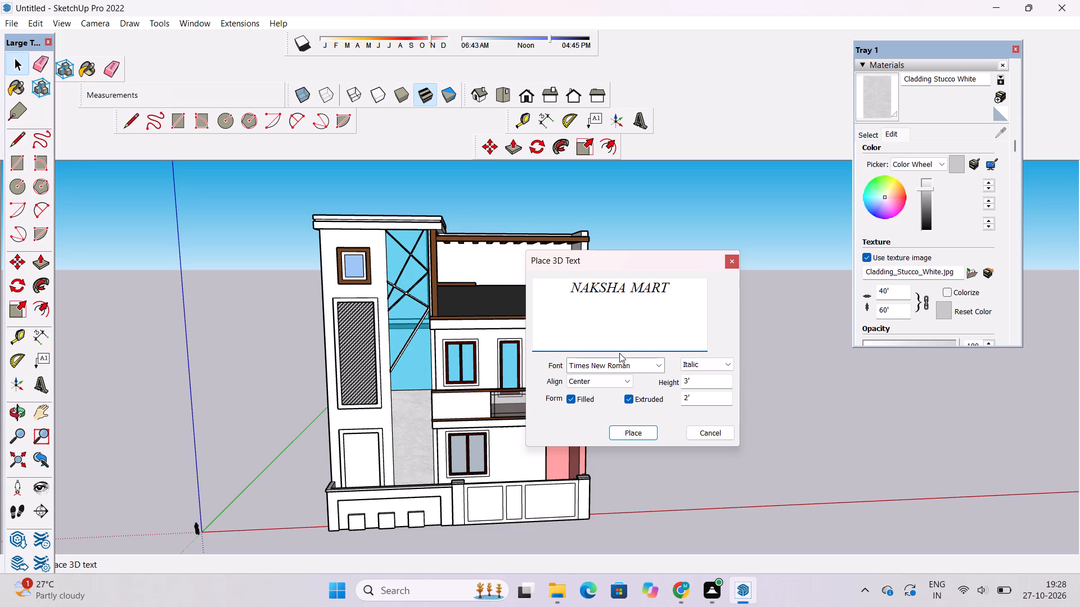
click(731, 363)
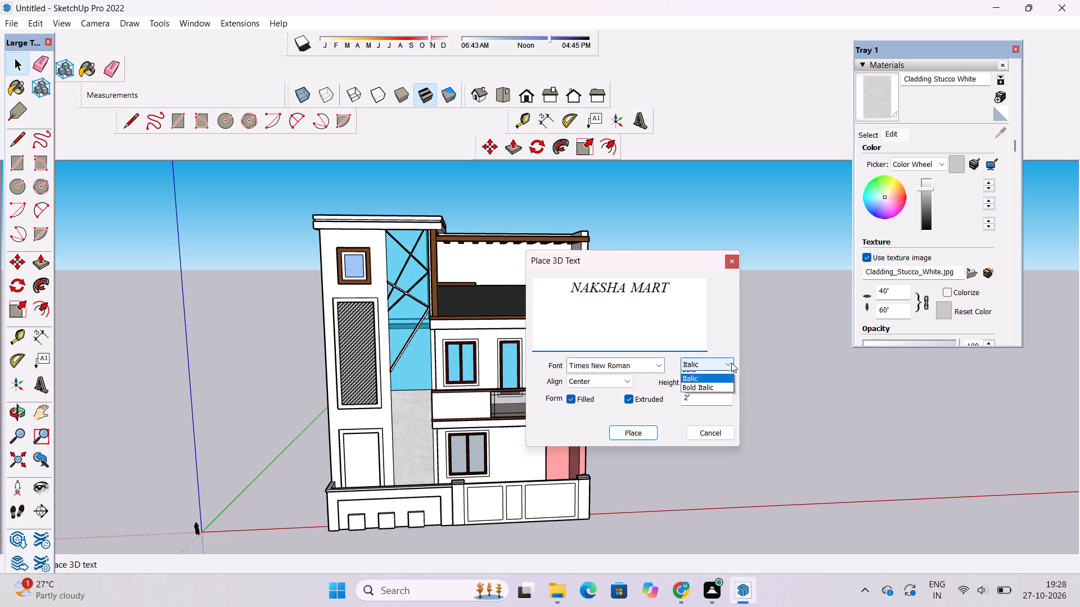
click(731, 363)
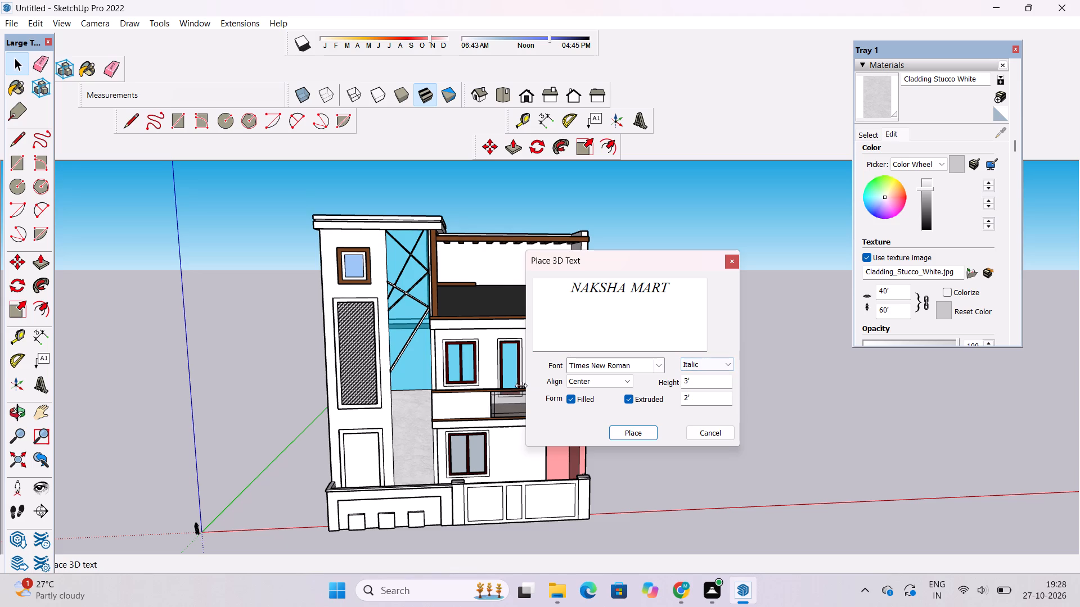
click(627, 432)
scroll(495, 303, up, 6)
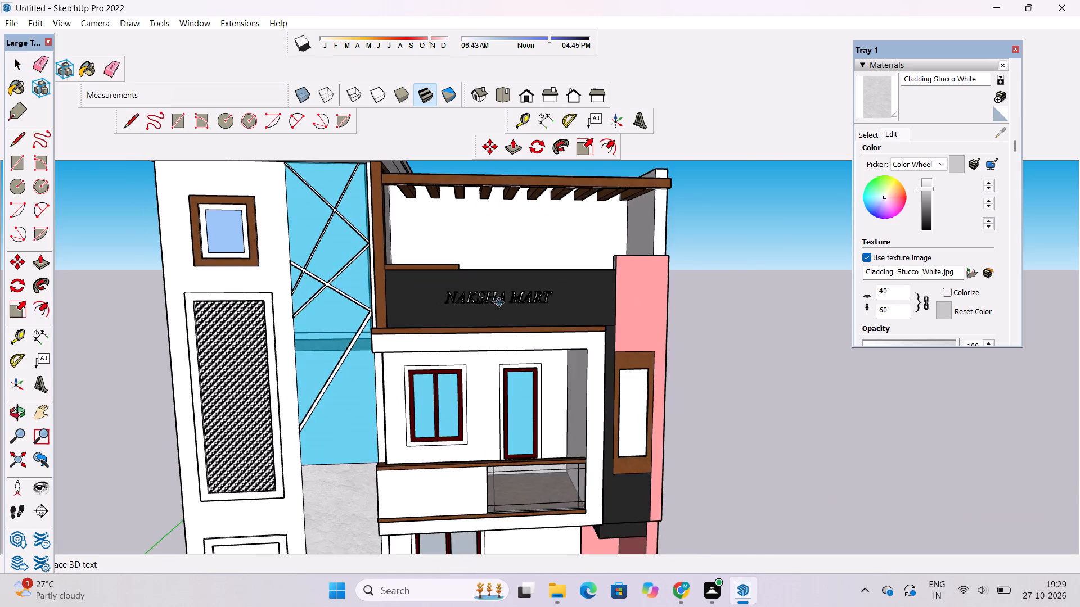
scroll(499, 302, up, 15)
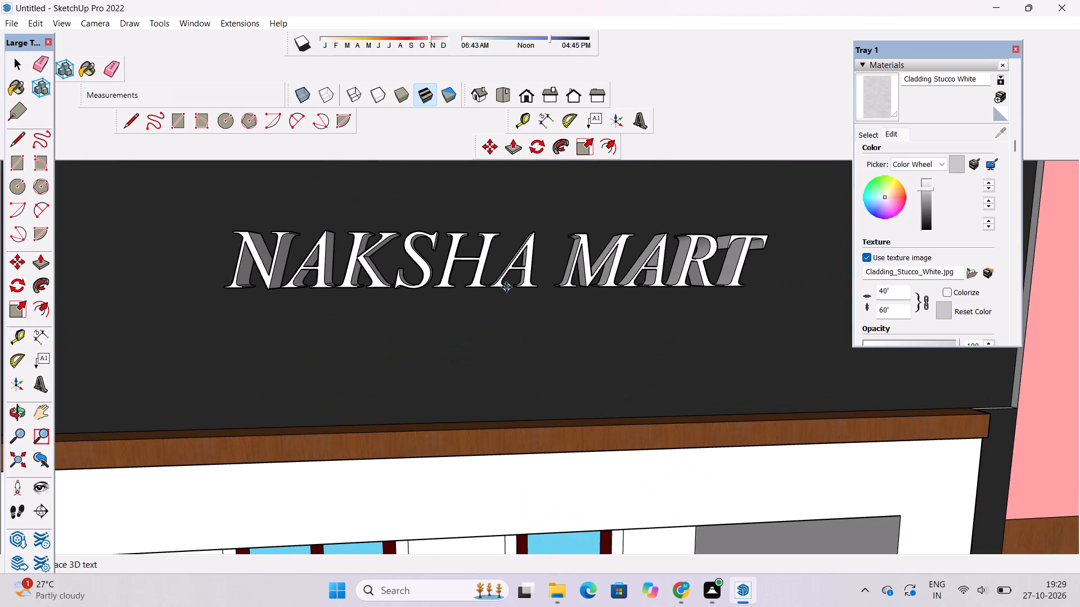
click(508, 266)
scroll(449, 305, down, 7)
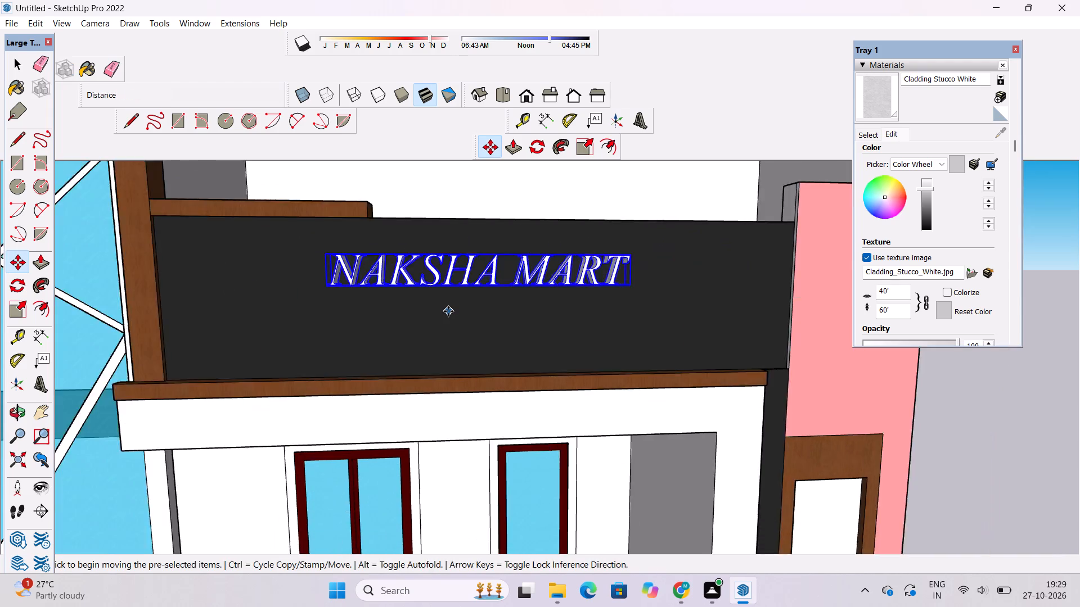
Examine the NAKSHA MART 3D text on the dark parapet from several angles to judge its size and placement.
scroll(448, 311, down, 3)
key(space)
click(816, 383)
scroll(577, 310, up, 5)
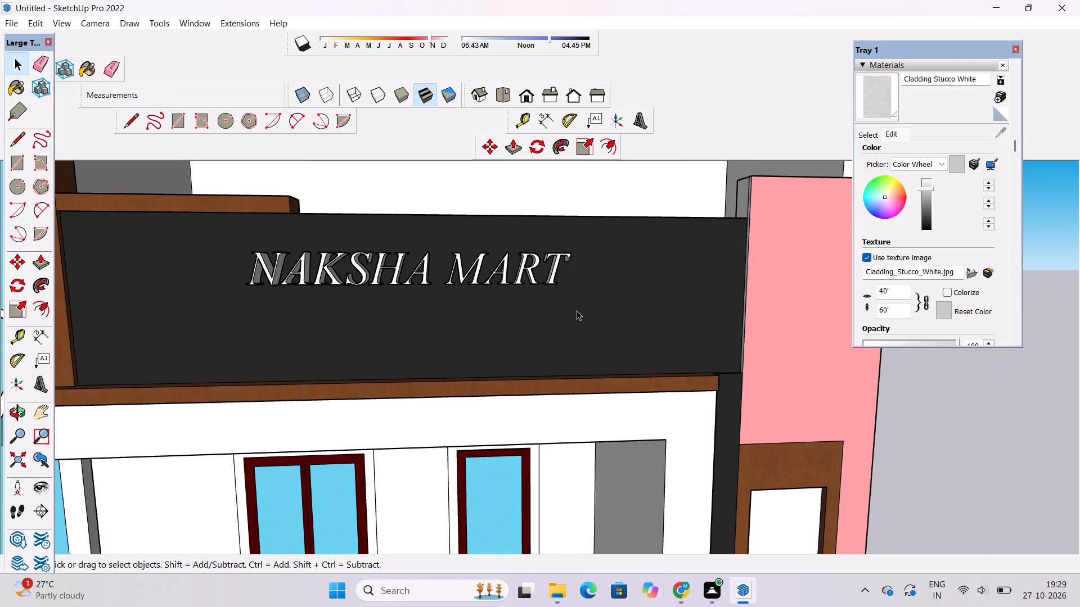
scroll(494, 273, up, 6)
key(o)
drag(578, 286, 368, 388)
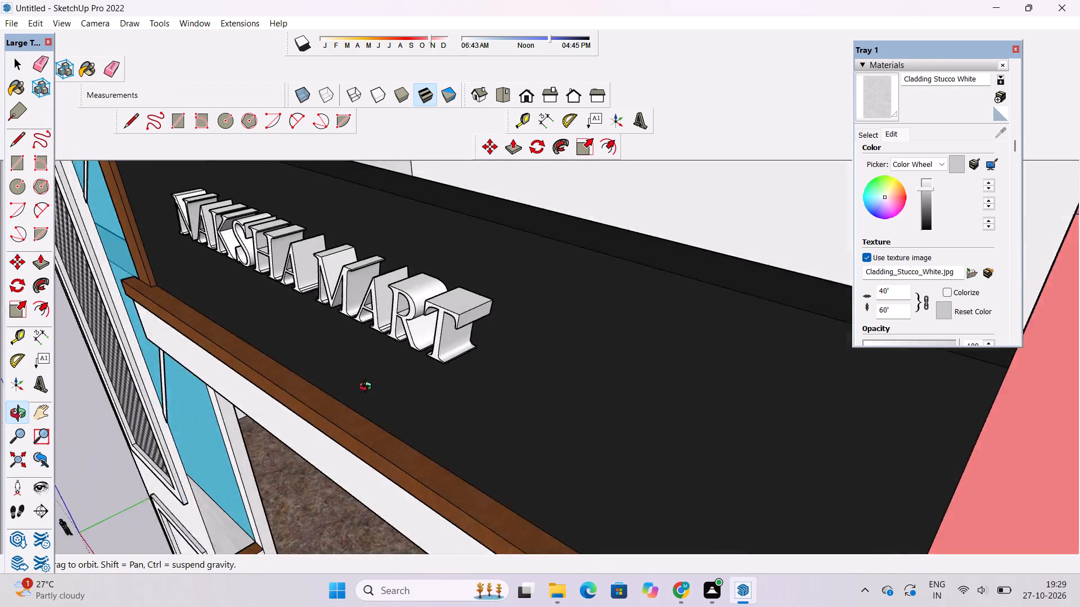
drag(368, 388, 419, 301)
scroll(485, 298, down, 7)
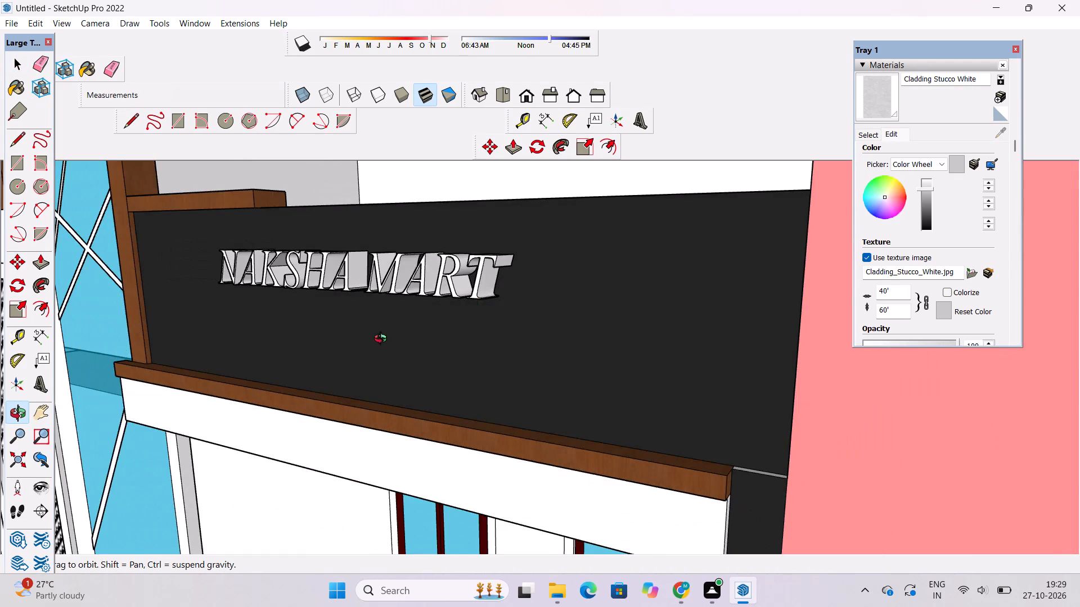
drag(381, 341, 512, 327)
scroll(520, 303, down, 4)
shift+drag(506, 304, 462, 306)
drag(447, 313, 522, 324)
scroll(514, 314, up, 2)
scroll(508, 311, down, 3)
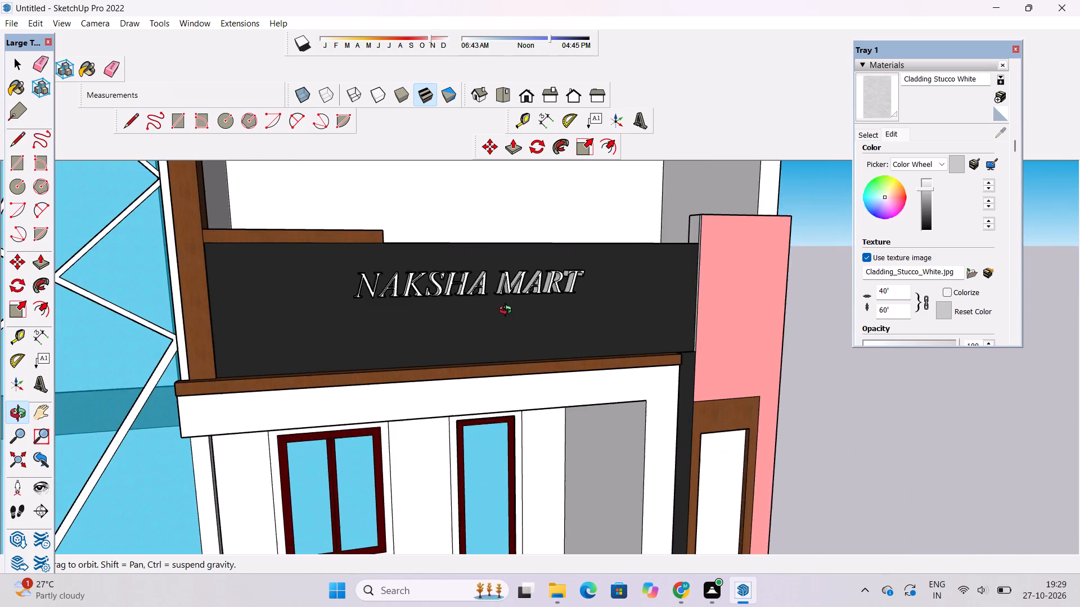
shift+drag(508, 311, 468, 346)
scroll(437, 350, up, 3)
drag(435, 350, 424, 354)
Scale the NAKSHA MART 3D text freehand from its bottom edge to make the letters slightly taller.
key(space)
click(391, 314)
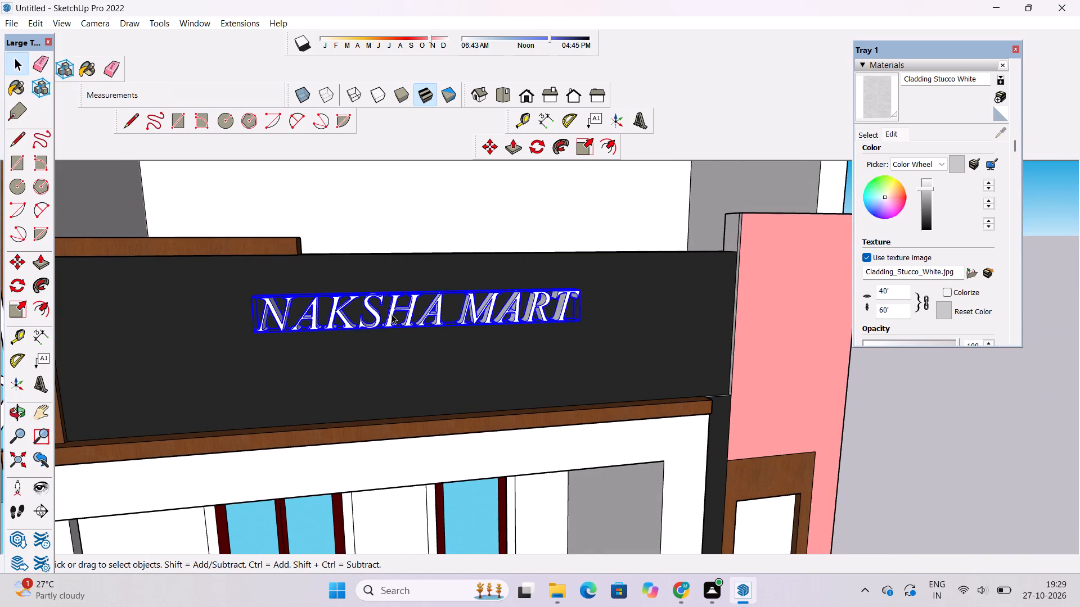
scroll(391, 314, up, 3)
key(m)
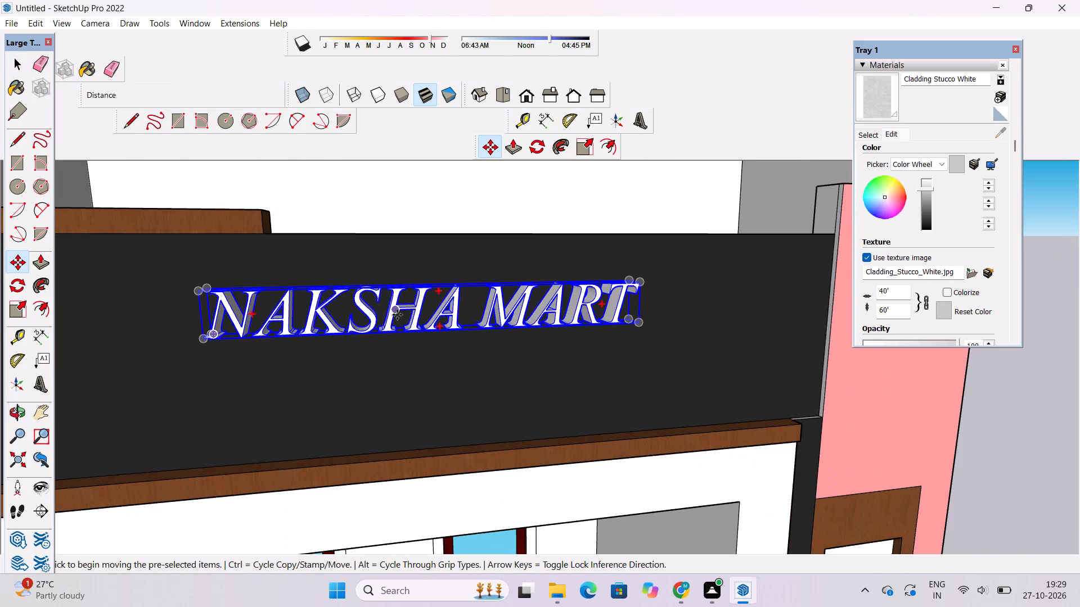
key(s)
scroll(433, 350, up, 2)
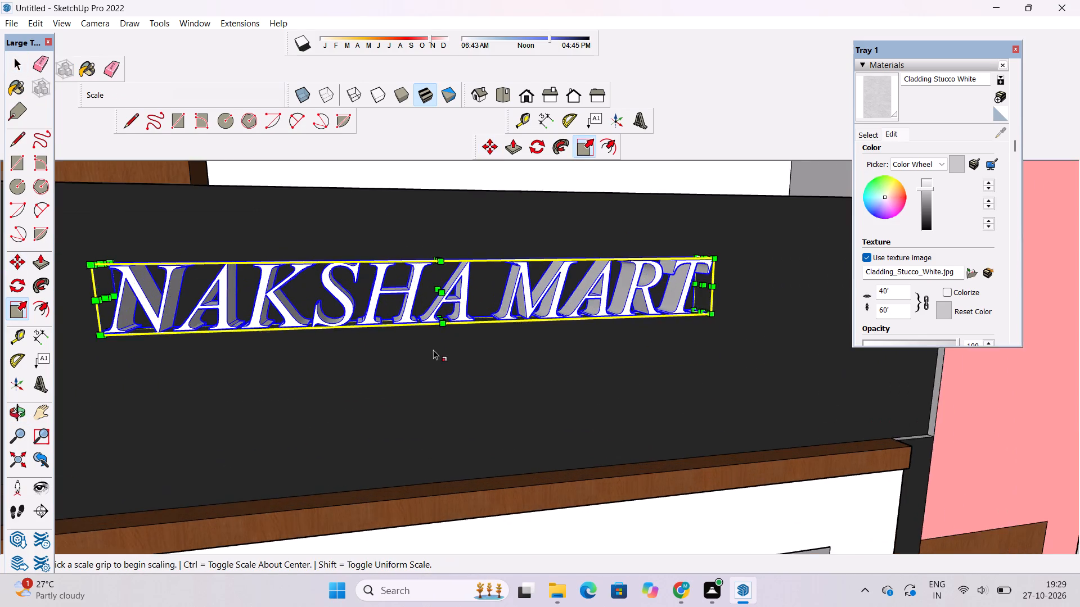
scroll(433, 350, up, 15)
scroll(436, 310, down, 4)
scroll(481, 380, down, 4)
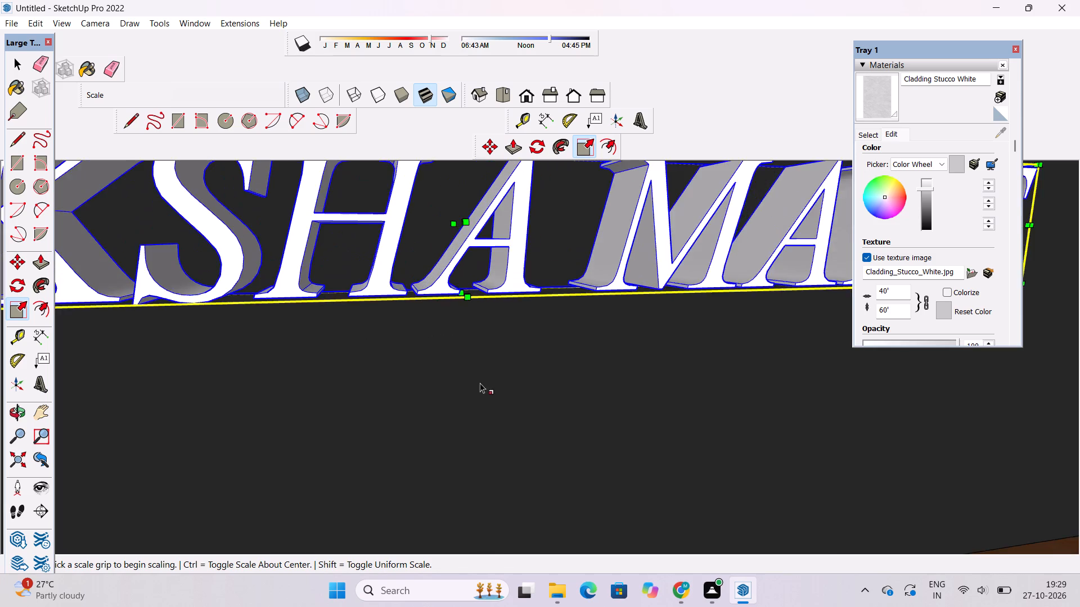
scroll(452, 235, up, 5)
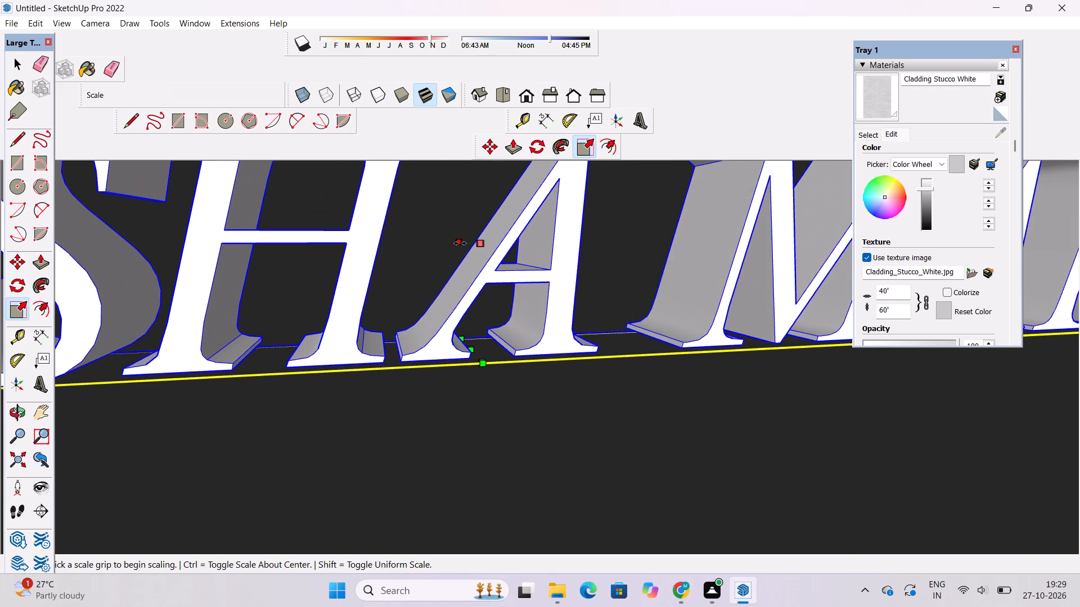
key(o)
drag(470, 255, 524, 271)
drag(420, 322, 541, 305)
drag(513, 379, 504, 308)
drag(498, 310, 528, 355)
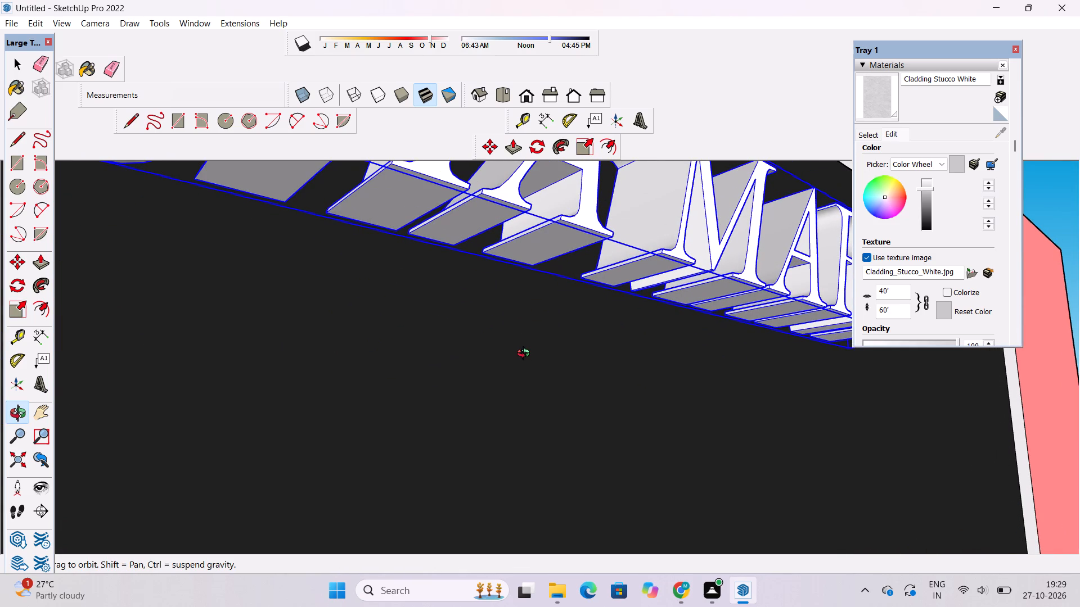
key(s)
click(499, 238)
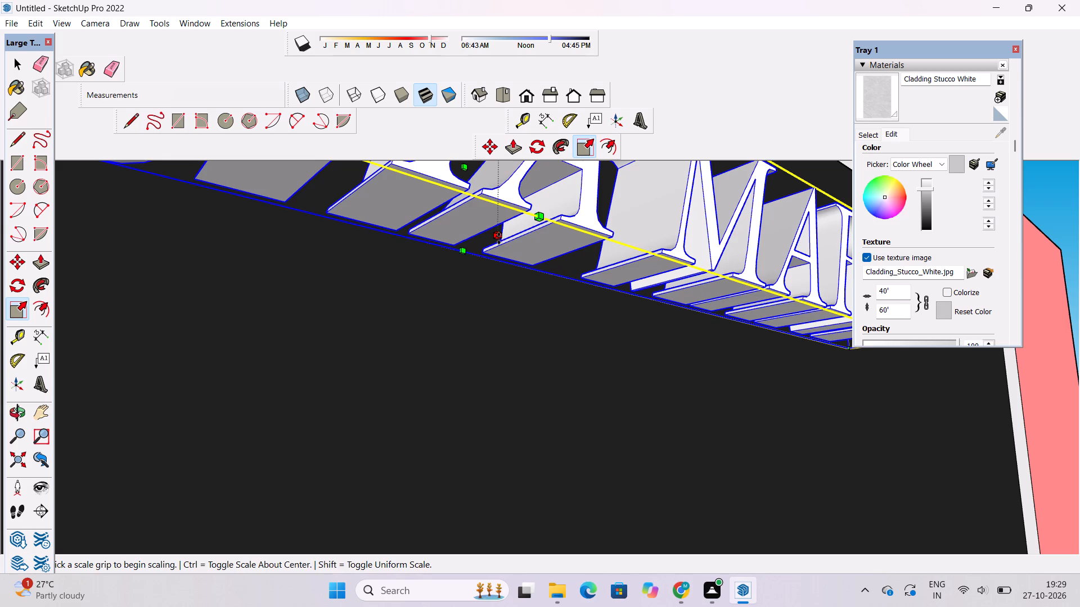
scroll(499, 238, down, 2)
click(489, 265)
Scale the NAKSHA MART 3D text lengthwise from the N end to widen it slightly along the parapet.
scroll(466, 289, down, 6)
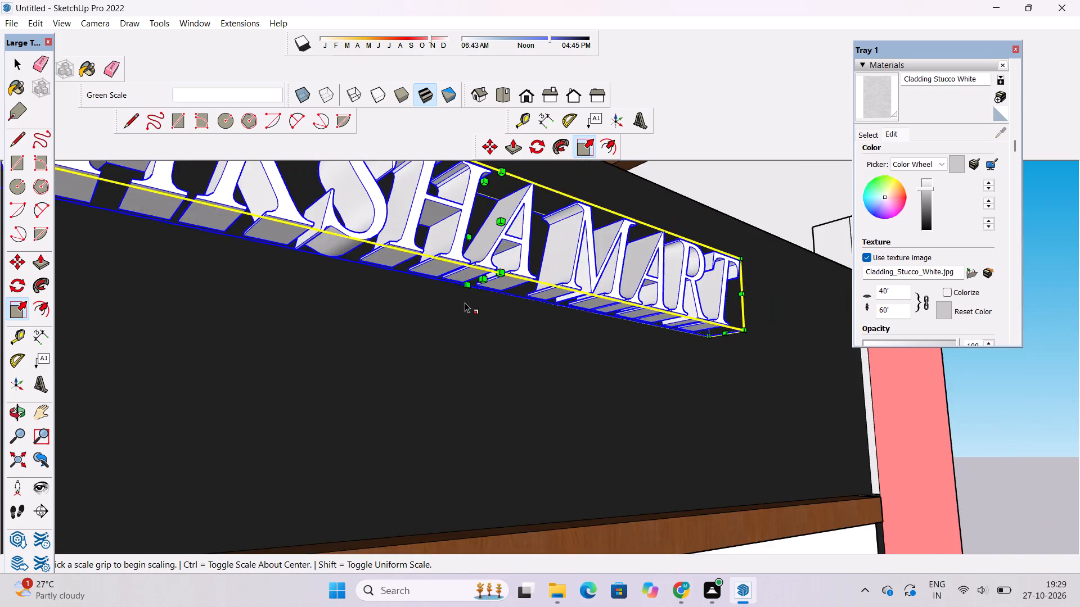
scroll(465, 302, down, 5)
key(o)
drag(524, 319, 350, 407)
scroll(348, 392, down, 3)
shift+drag(362, 392, 413, 399)
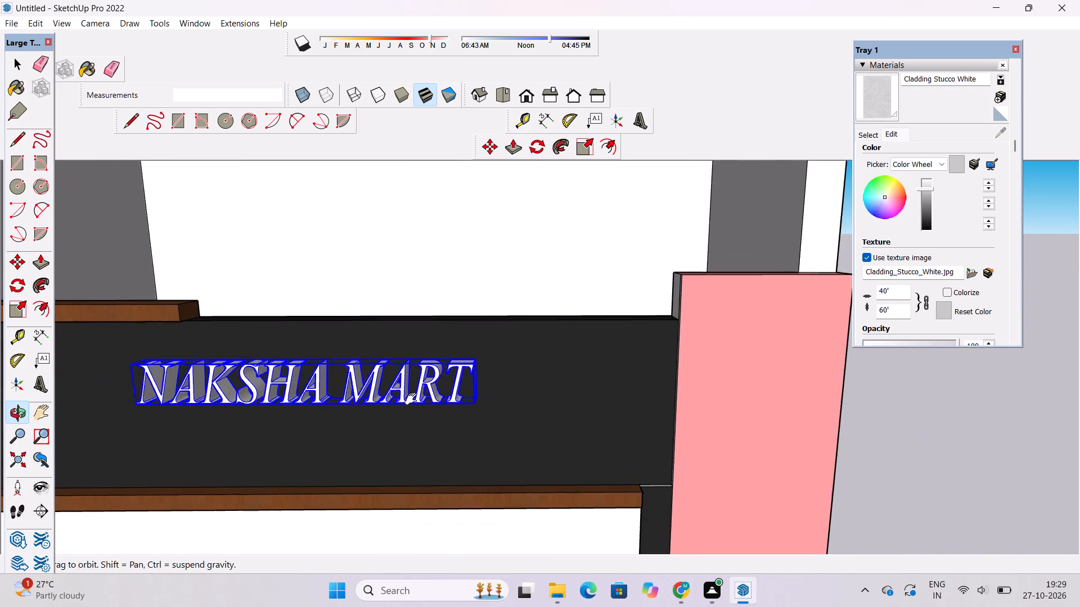
shift+drag(413, 399, 422, 399)
scroll(404, 410, up, 2)
shift+drag(404, 410, 487, 359)
shift+scroll(505, 345, down, 5)
scroll(333, 372, up, 5)
drag(321, 369, 548, 394)
scroll(565, 393, up, 3)
shift+drag(527, 388, 494, 415)
scroll(517, 411, up, 4)
shift+click(512, 405)
key(s)
click(416, 352)
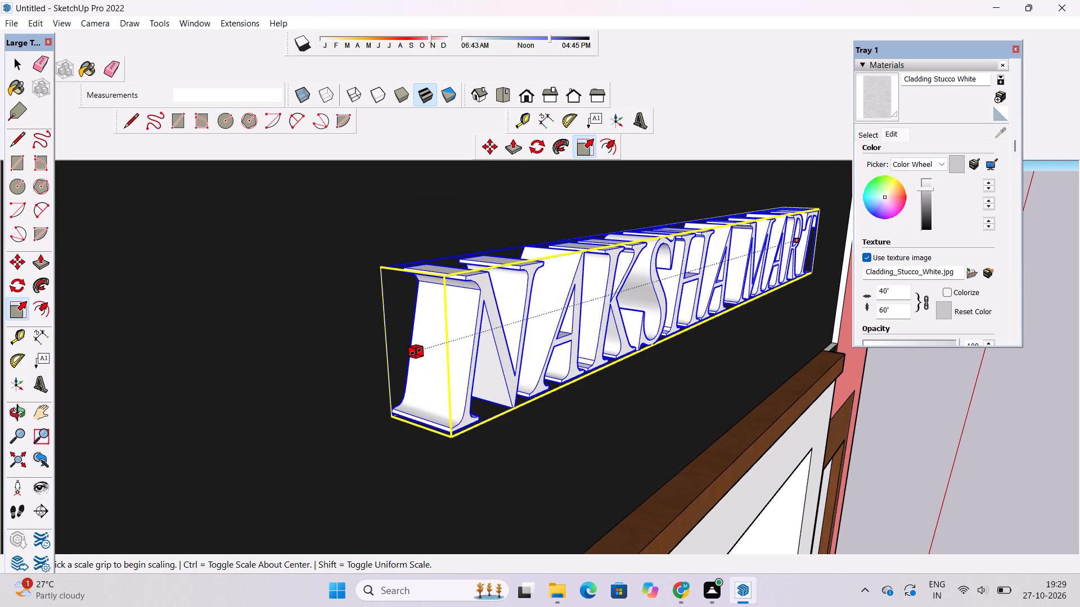
click(379, 366)
Scale the NAKSHA MART letters' height from the bottom edge by a factor of about 1.25.
scroll(227, 410, down, 5)
key(o)
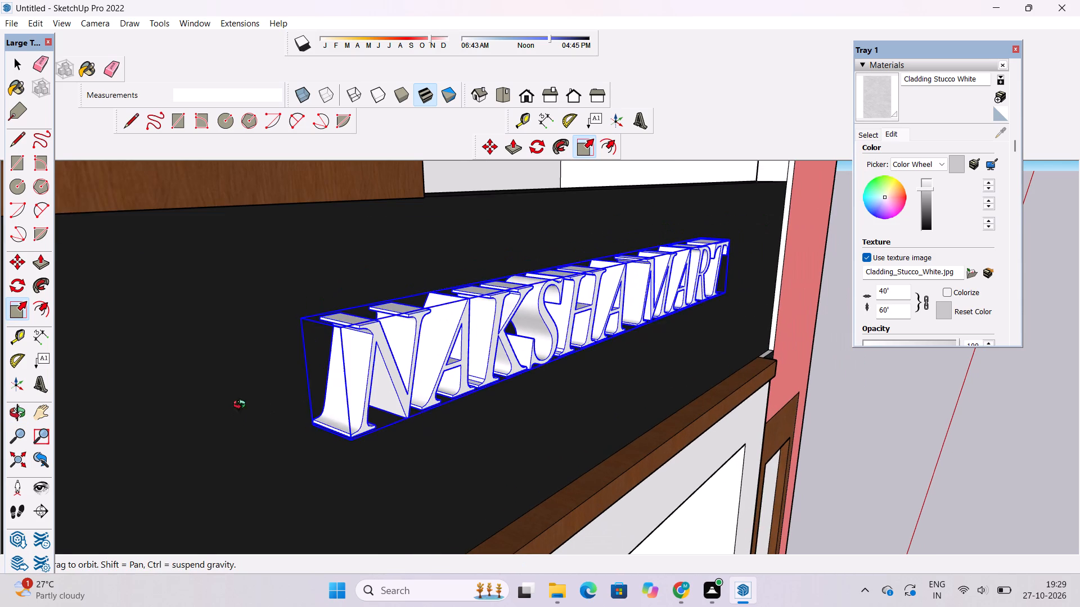
drag(542, 440, 489, 342)
shift+drag(479, 329, 600, 482)
drag(568, 449, 549, 415)
scroll(533, 262, up, 2)
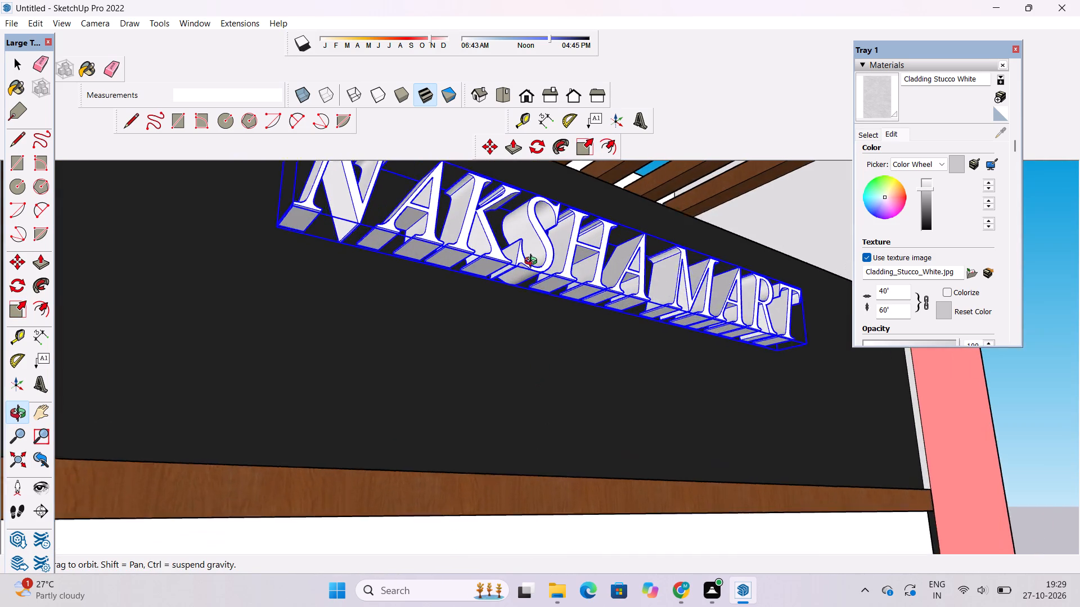
scroll(533, 262, up, 2)
drag(533, 271, 524, 304)
drag(514, 352, 506, 330)
scroll(506, 322, up, 2)
shift+drag(506, 319, 502, 340)
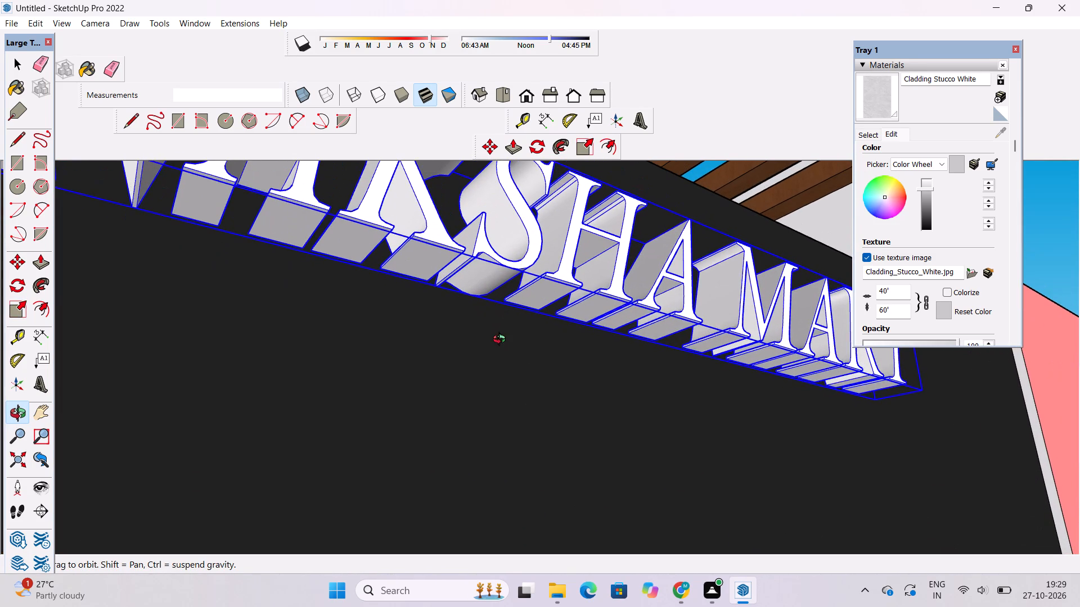
key(s)
click(636, 321)
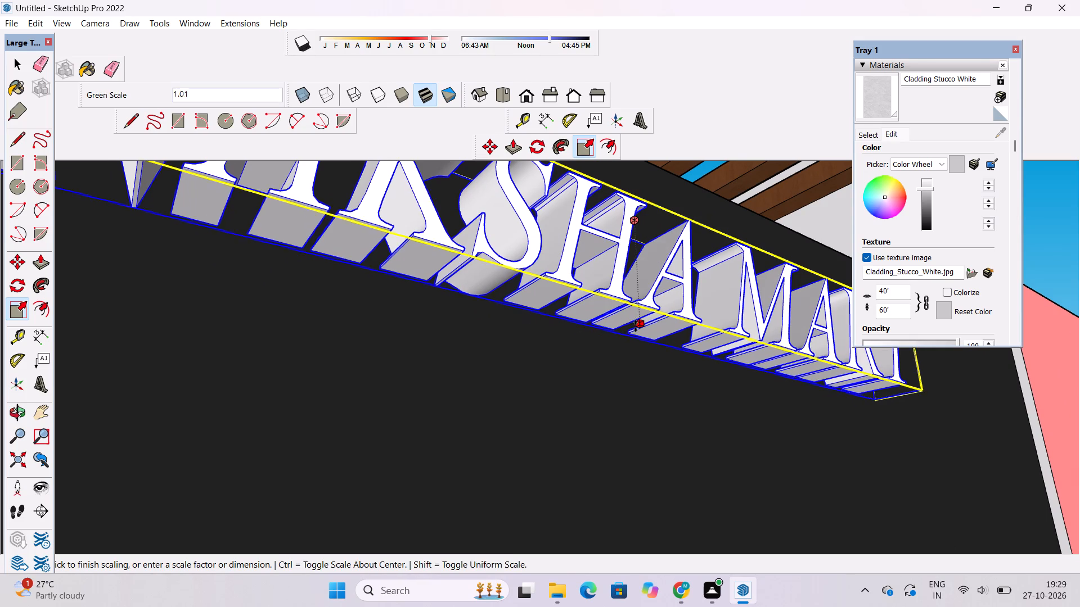
scroll(637, 330, down, 6)
click(637, 342)
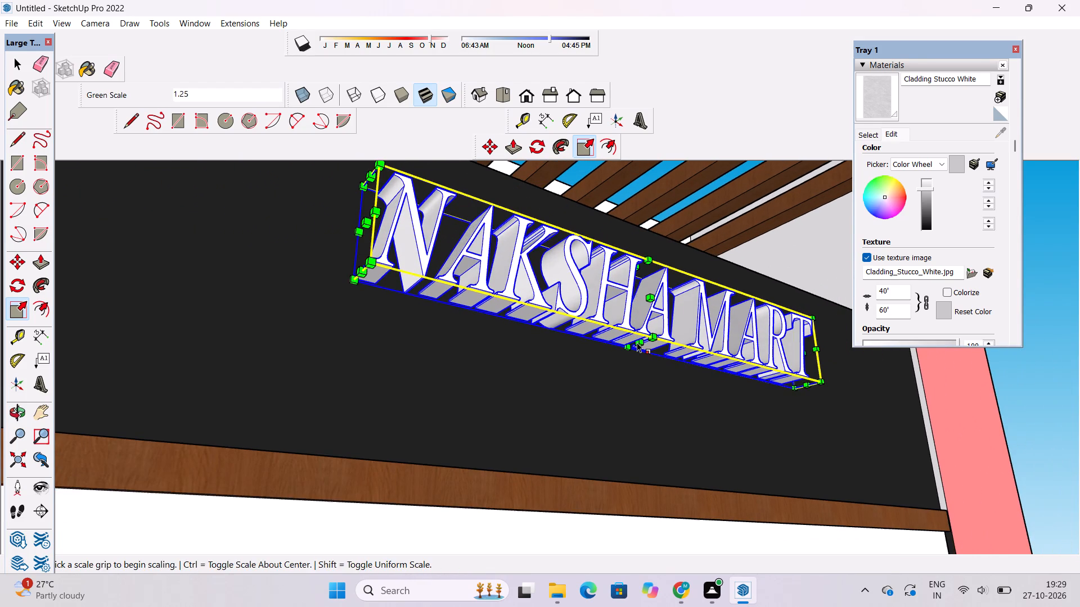
key(space)
Deselect the resized text and examine its proportions on the parapet against the house front, up close and from afar.
scroll(597, 384, down, 3)
key(o)
drag(611, 365, 612, 438)
drag(614, 439, 528, 438)
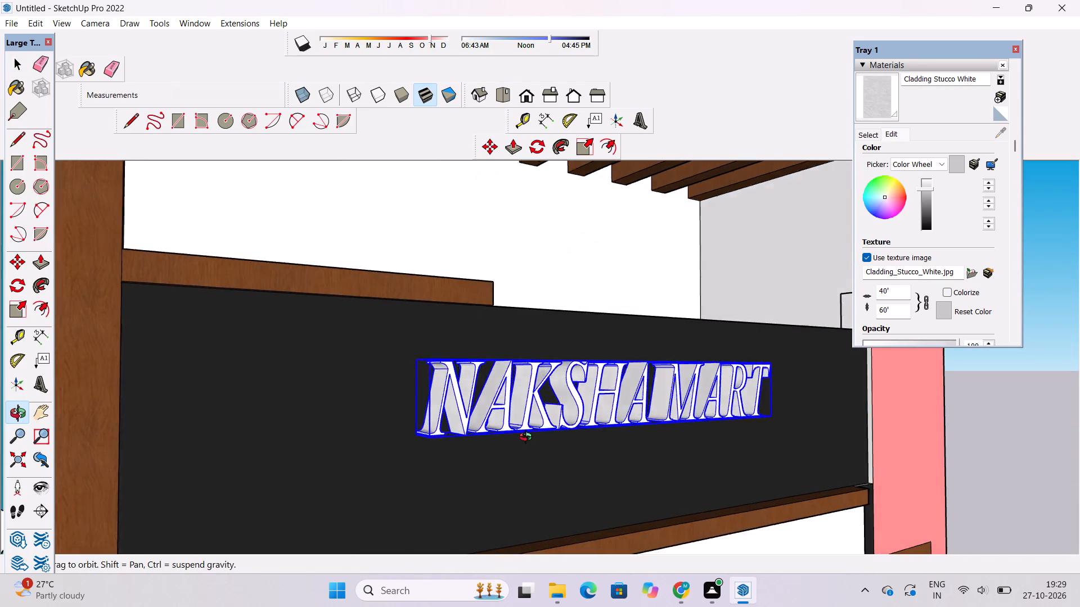
drag(528, 438, 476, 446)
shift+drag(493, 430, 429, 426)
scroll(452, 413, down, 3)
key(space)
click(997, 421)
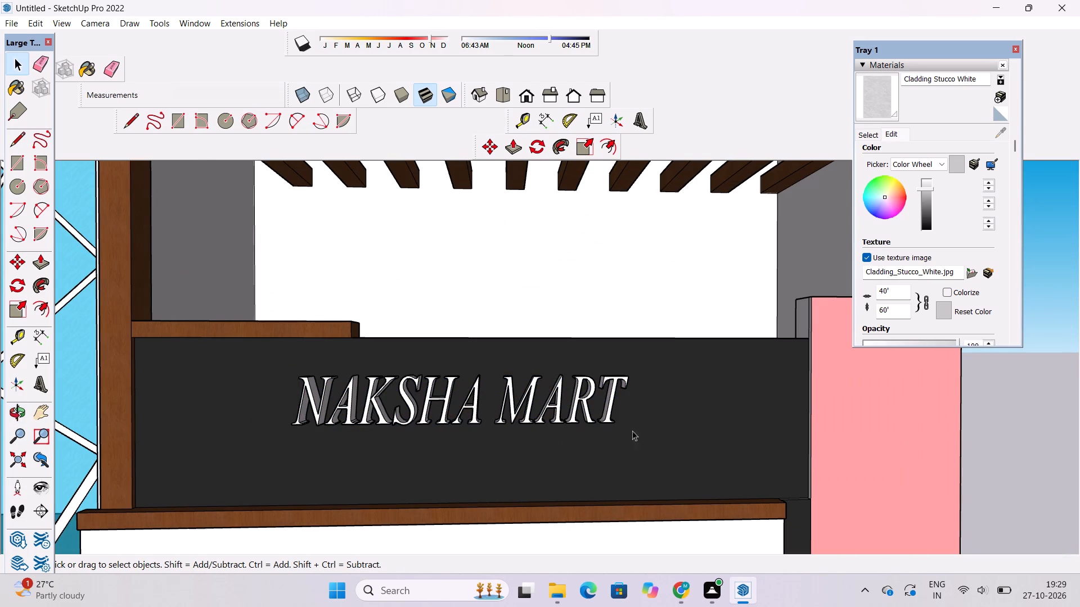
scroll(561, 411, down, 9)
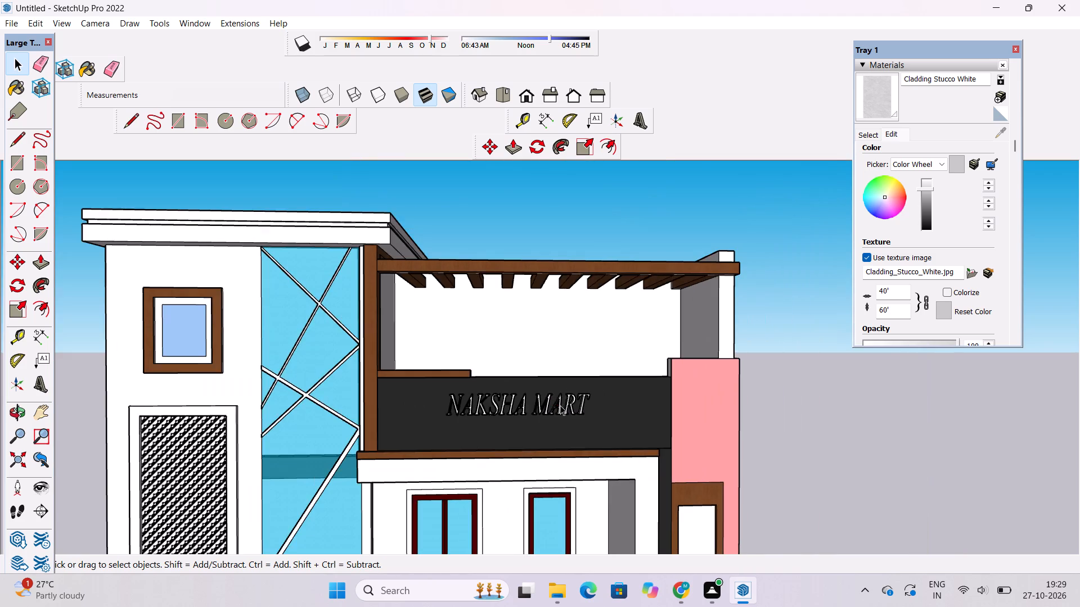
key(o)
drag(560, 405, 574, 442)
scroll(546, 468, up, 4)
shift+drag(537, 472, 528, 378)
drag(528, 375, 643, 447)
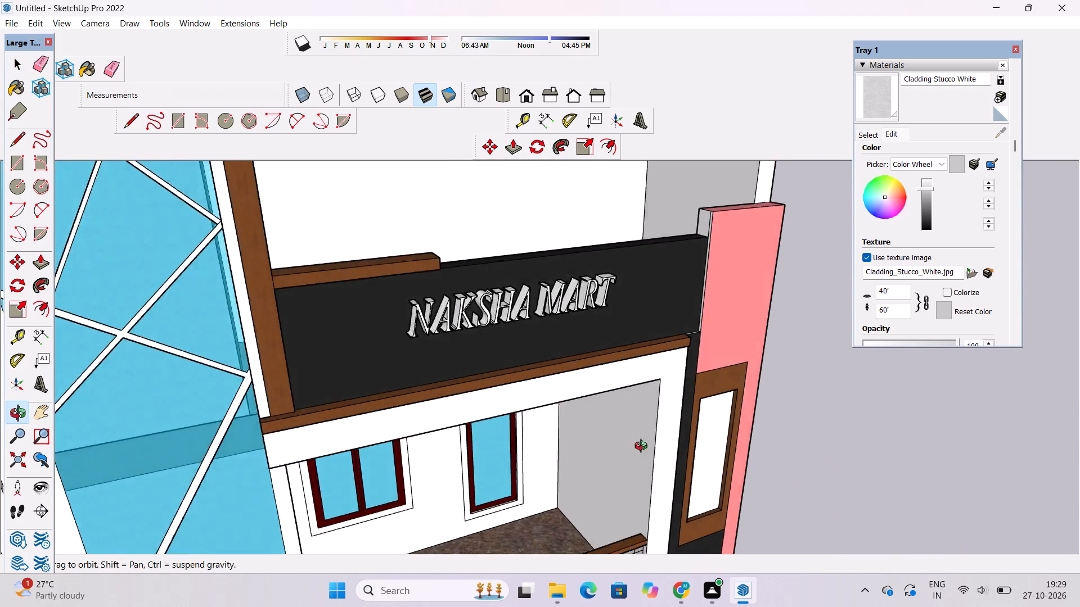
drag(643, 447, 654, 454)
scroll(510, 346, up, 4)
scroll(509, 344, down, 5)
drag(575, 389, 486, 338)
scroll(479, 310, down, 6)
shift+drag(541, 399, 523, 366)
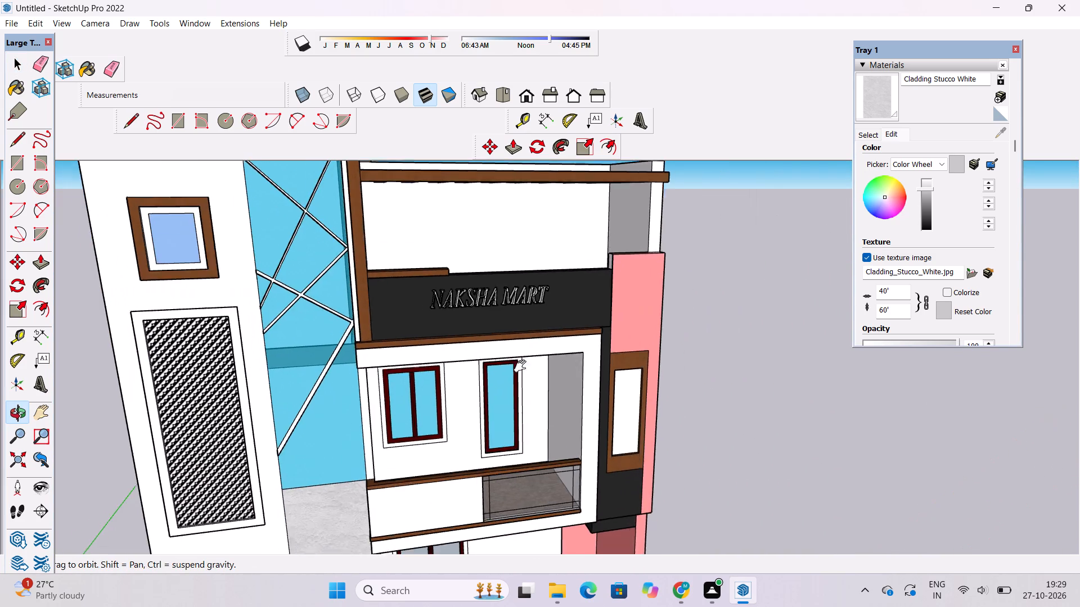
shift+drag(523, 366, 516, 353)
drag(547, 356, 416, 292)
scroll(404, 256, up, 9)
shift+drag(419, 264, 396, 392)
scroll(478, 388, up, 4)
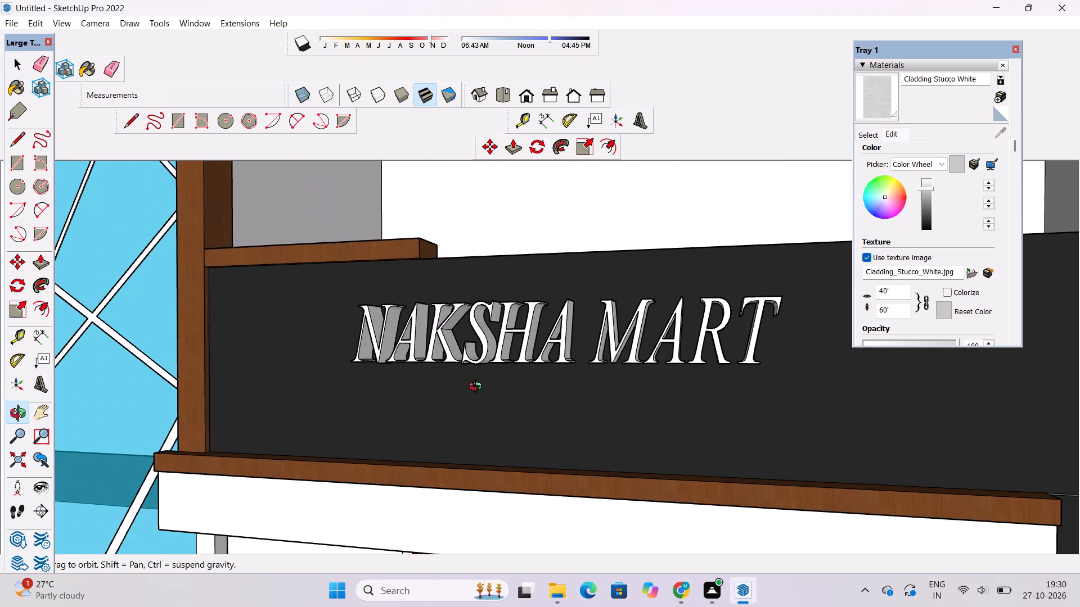
drag(483, 389, 632, 423)
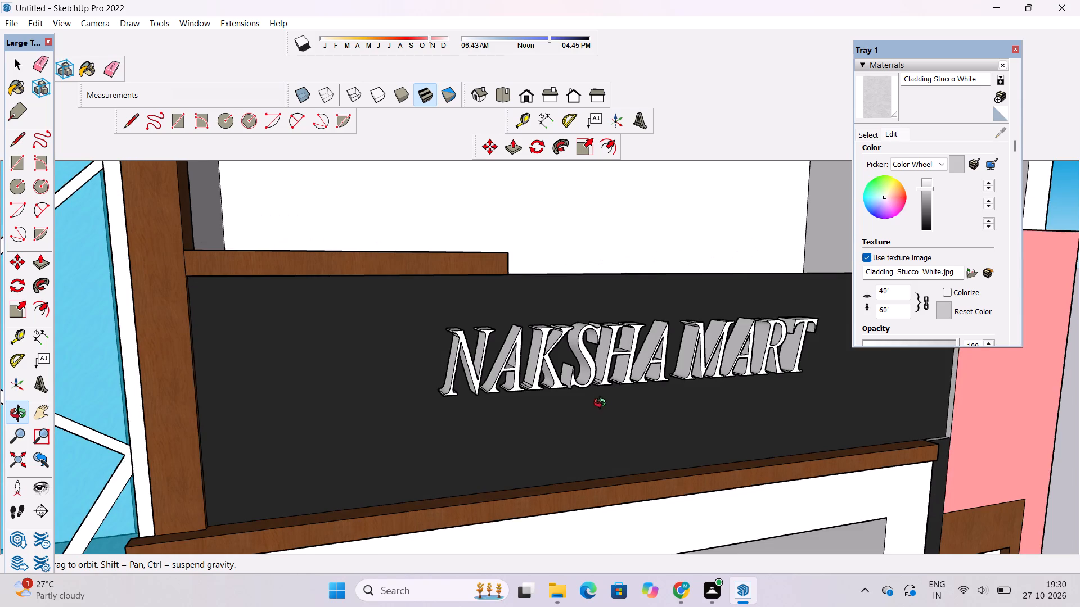
shift+drag(594, 402, 535, 414)
scroll(523, 414, up, 4)
drag(485, 397, 530, 409)
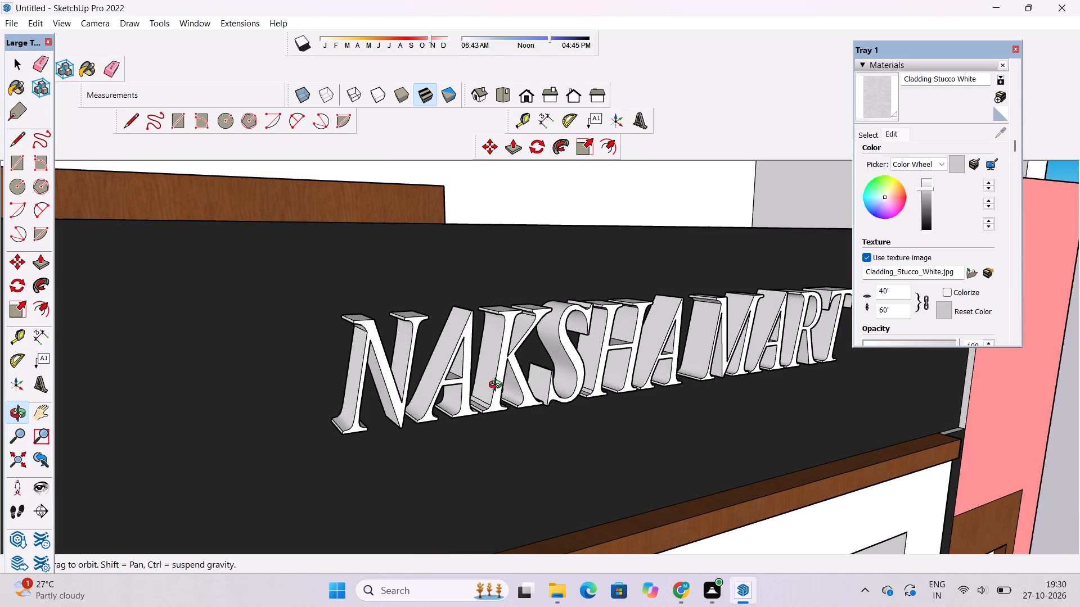
Scale the NAKSHA MART 3D text lengthwise again, extending it outward from the N end.
key(space)
click(489, 377)
key(s)
scroll(258, 401, up, 4)
scroll(352, 380, up, 3)
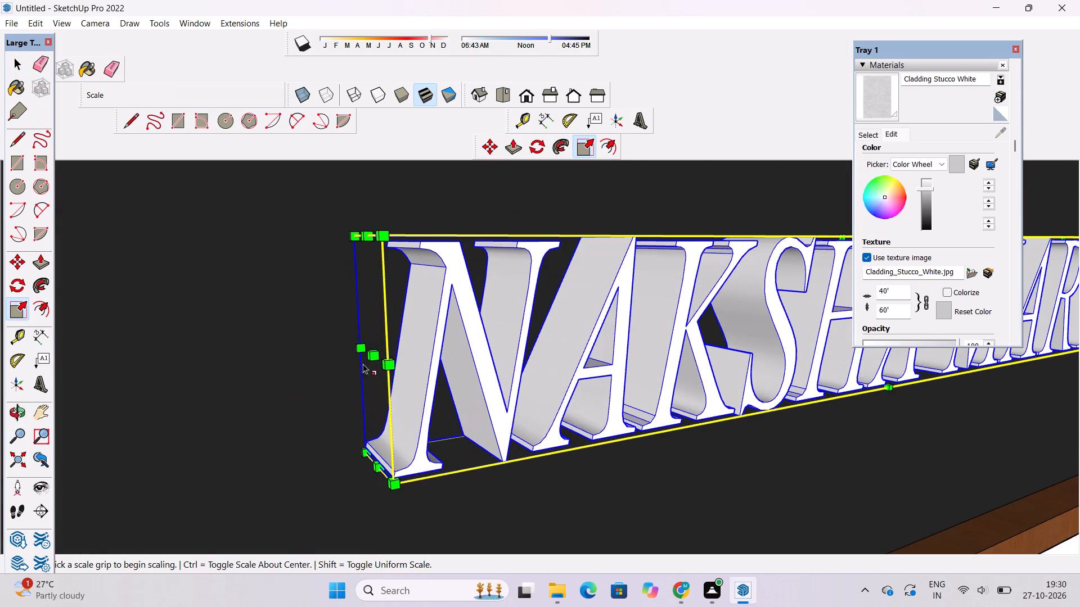
click(372, 355)
click(329, 364)
Scale the NAKSHA MART letters' height from the top edge by a factor of about 1.02.
scroll(320, 366, down, 5)
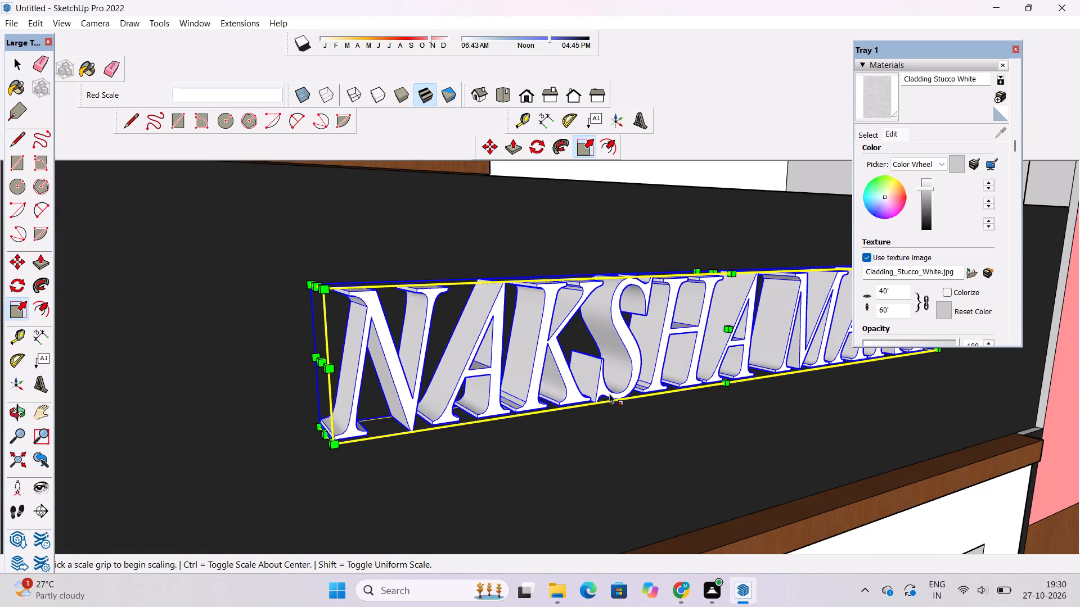
scroll(614, 396, up, 3)
scroll(619, 392, down, 4)
key(o)
drag(661, 388, 605, 429)
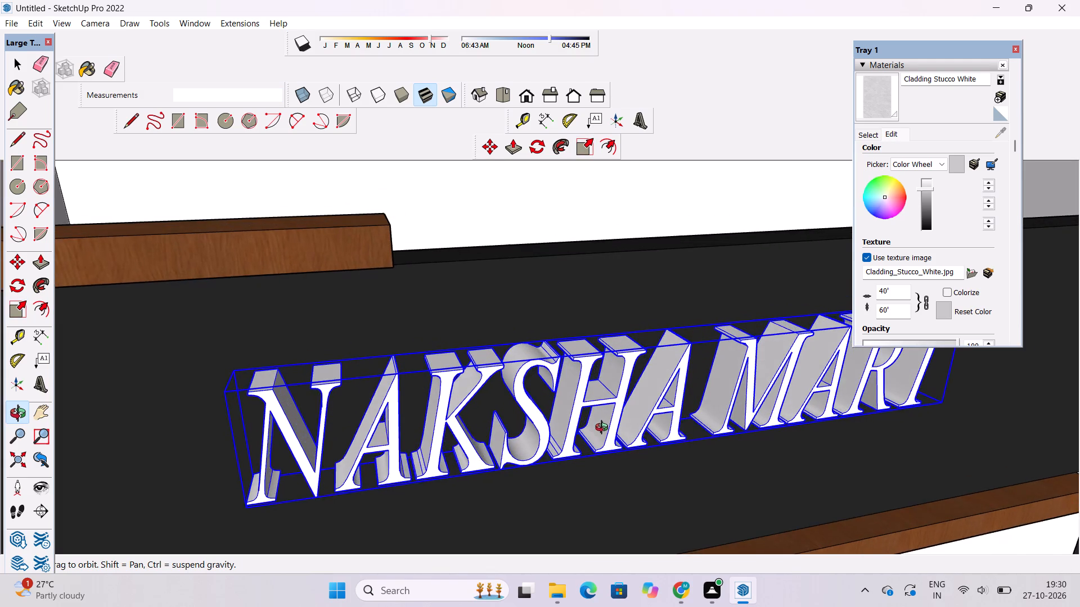
drag(609, 424, 633, 412)
key(s)
scroll(649, 343, up, 2)
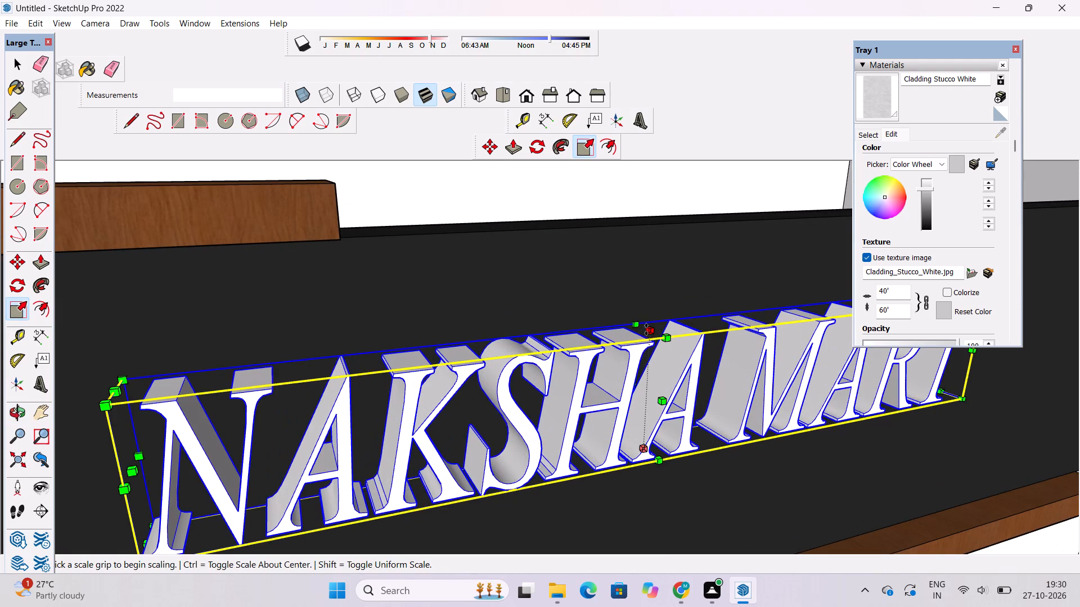
click(645, 330)
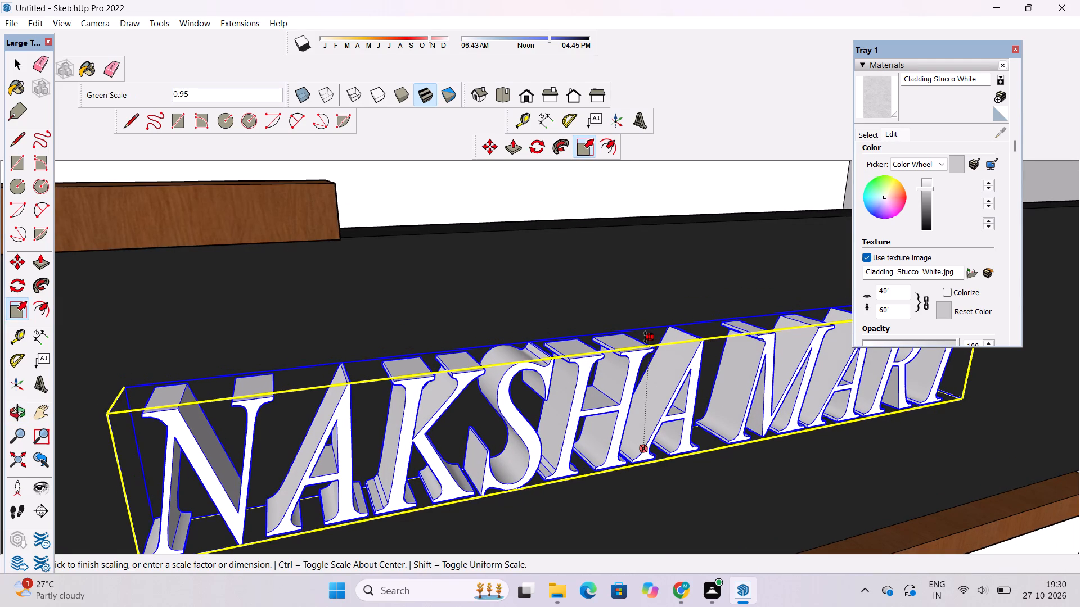
click(645, 328)
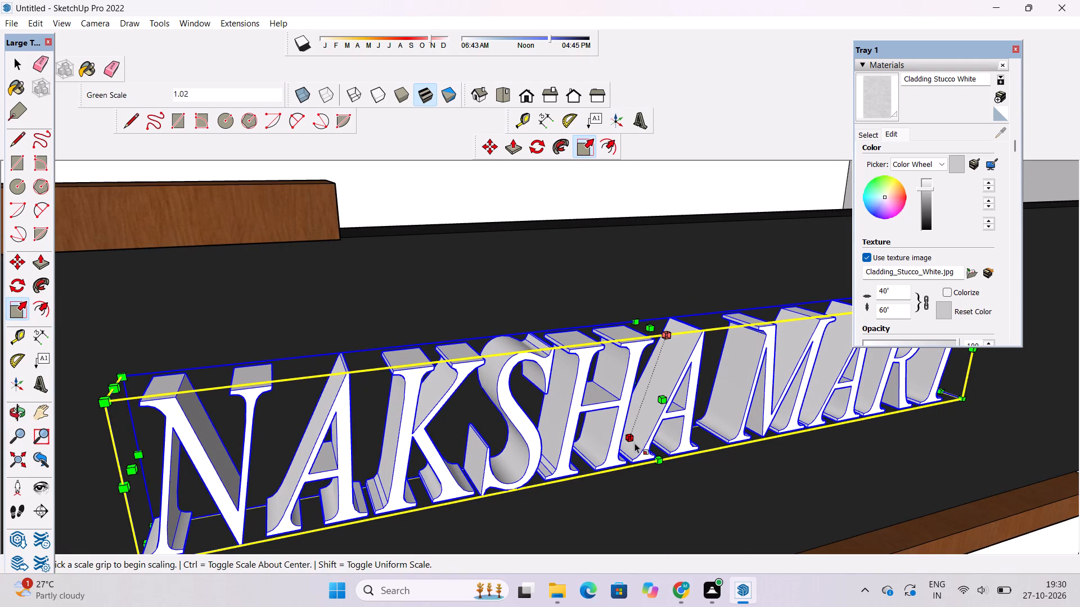
Scale the NAKSHA MART letters' height from the bottom edge by a factor of about 1.19.
key(o)
drag(669, 482, 658, 276)
scroll(604, 403, up, 2)
drag(599, 398, 626, 401)
key(s)
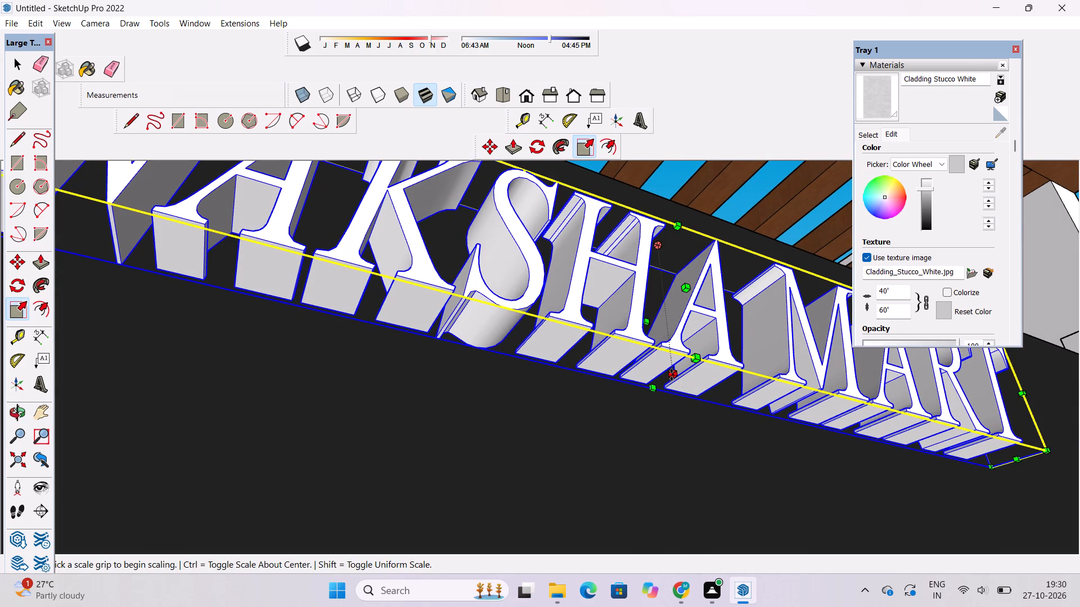
click(672, 375)
scroll(672, 375, down, 4)
click(665, 393)
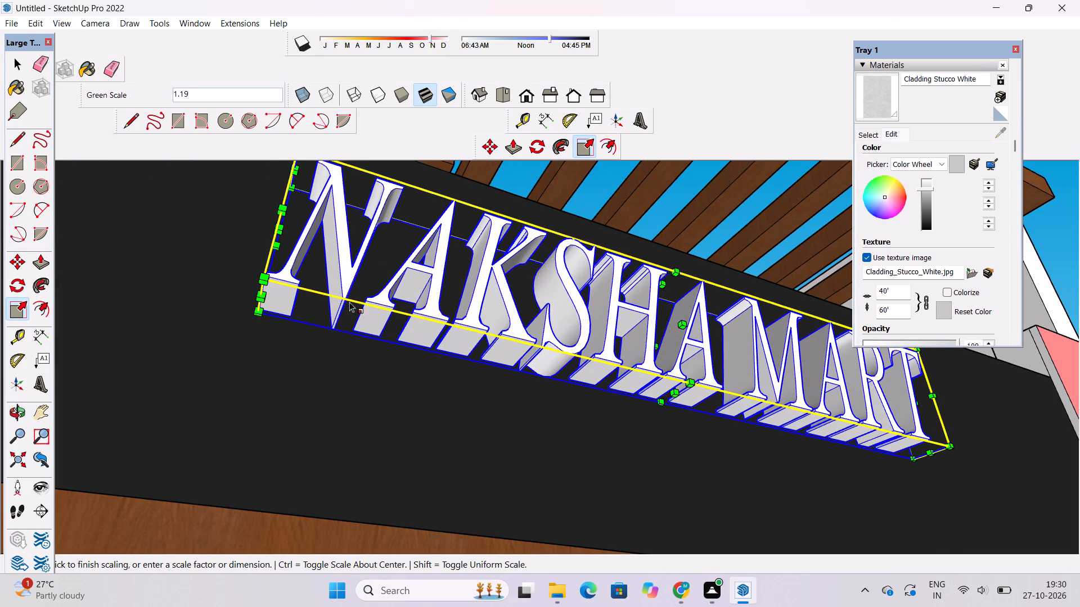
Scale the NAKSHA MART 3D text lengthwise outward from the N end by a factor of about 1.03 and deselect it.
click(282, 233)
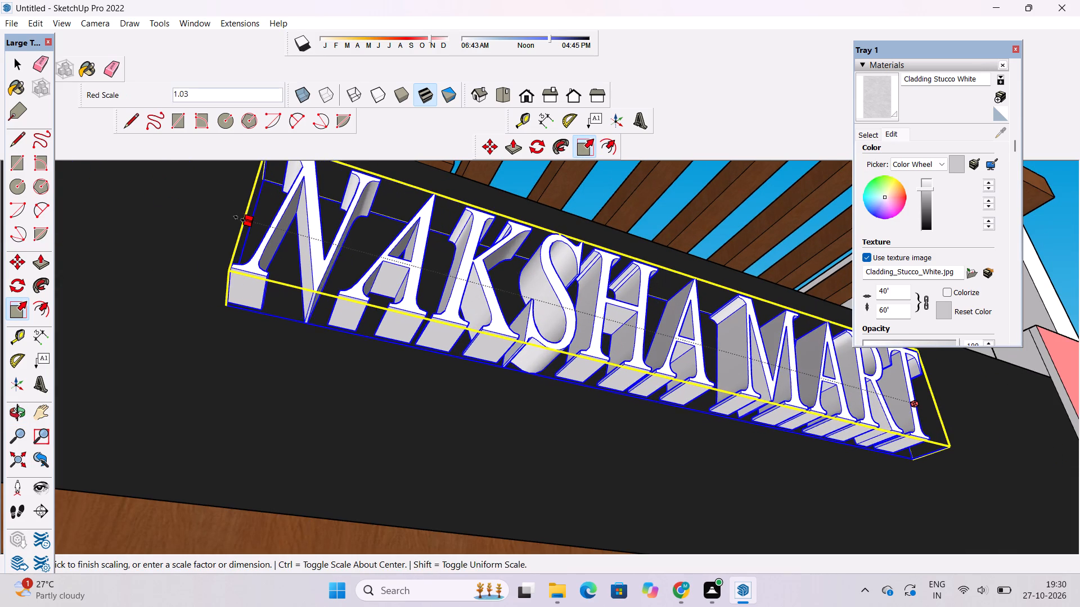
click(233, 218)
key(o)
scroll(282, 292, down, 6)
drag(294, 295, 295, 418)
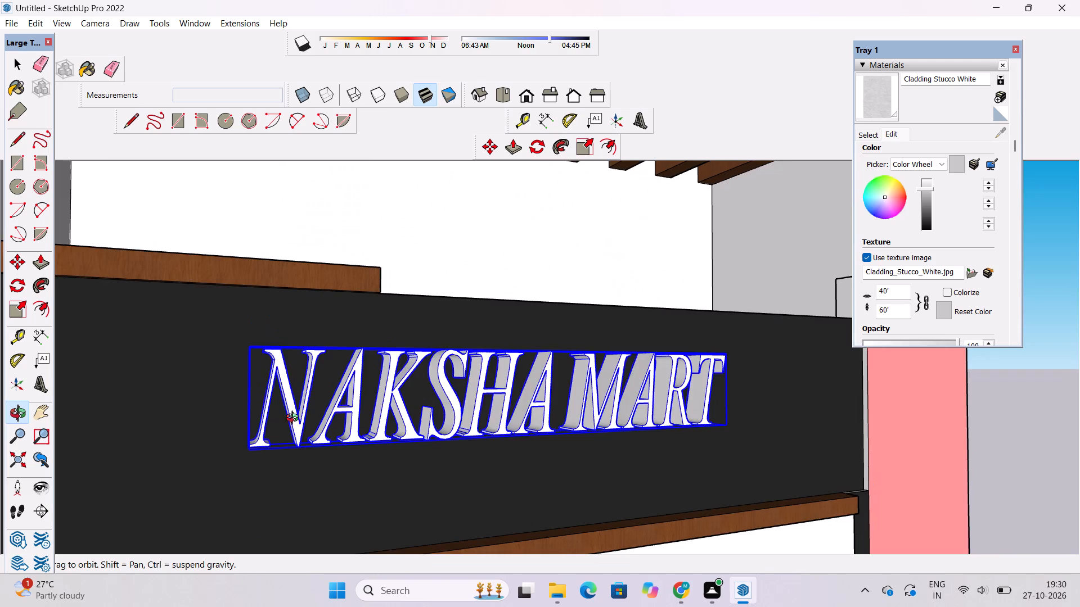
scroll(295, 419, down, 4)
drag(317, 435, 310, 379)
scroll(318, 364, down, 5)
drag(330, 370, 302, 415)
drag(353, 411, 331, 411)
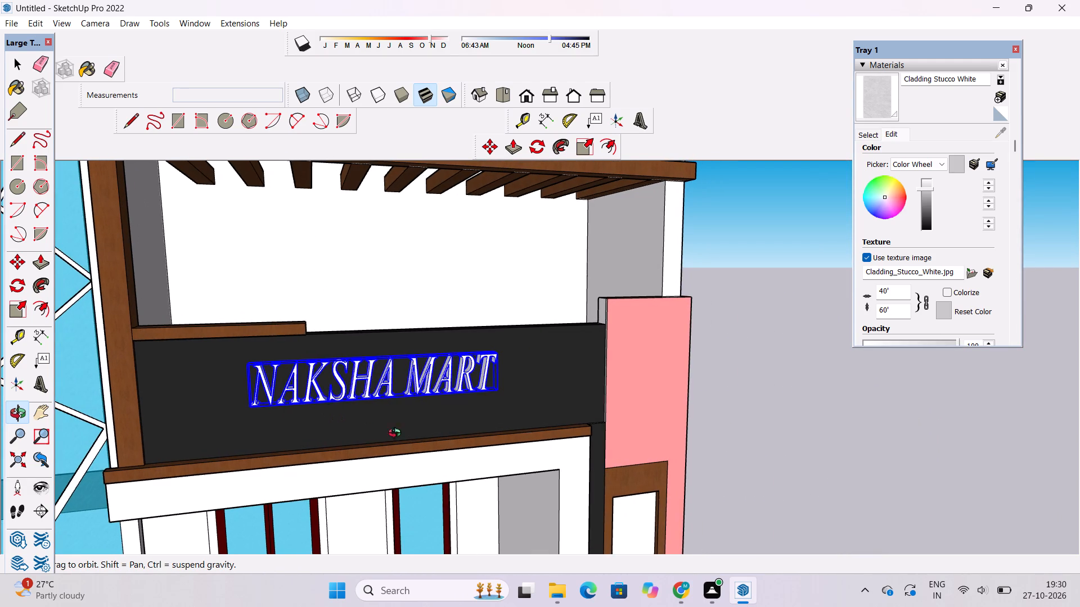
key(space)
click(737, 374)
Examine the enlarged NAKSHA MART lettering on the dark parapet, up close and against the whole house front.
scroll(459, 383, up, 10)
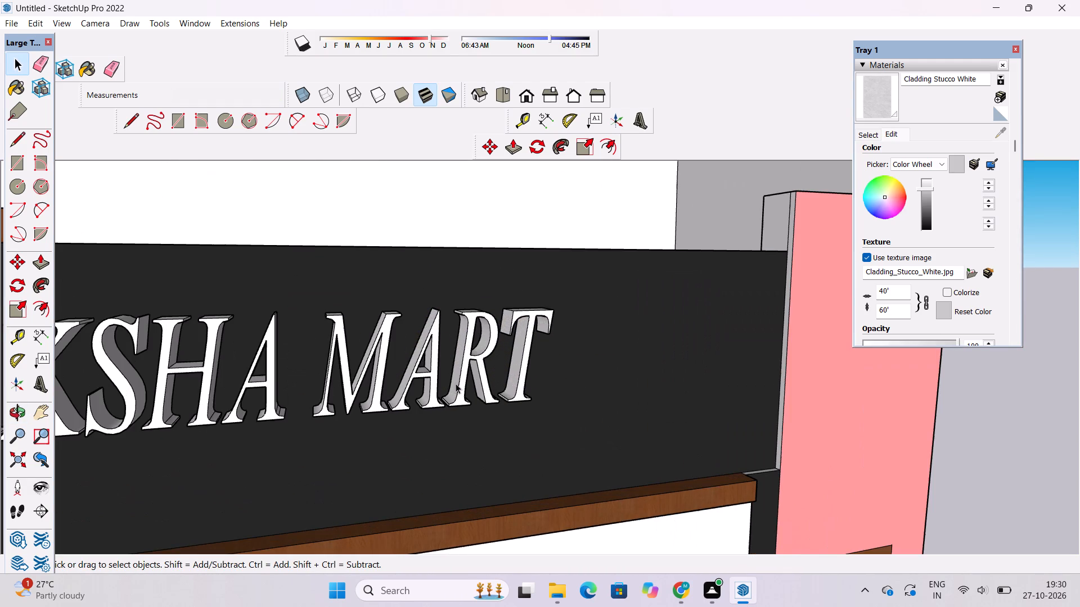
key(o)
drag(458, 387, 350, 336)
drag(349, 336, 407, 369)
scroll(408, 366, down, 4)
shift+drag(322, 374, 445, 398)
scroll(375, 398, up, 1)
scroll(375, 398, down, 2)
shift+drag(285, 424, 377, 427)
scroll(380, 425, down, 7)
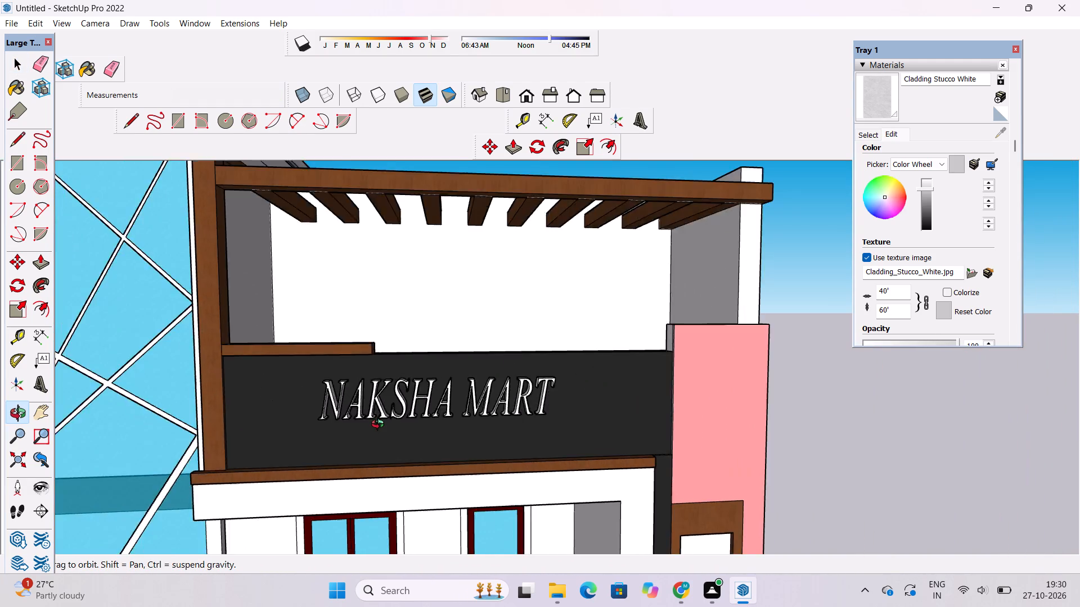
scroll(380, 425, down, 4)
shift+drag(424, 434, 431, 362)
scroll(440, 336, down, 6)
drag(442, 339, 553, 387)
scroll(517, 382, up, 6)
drag(348, 415, 523, 391)
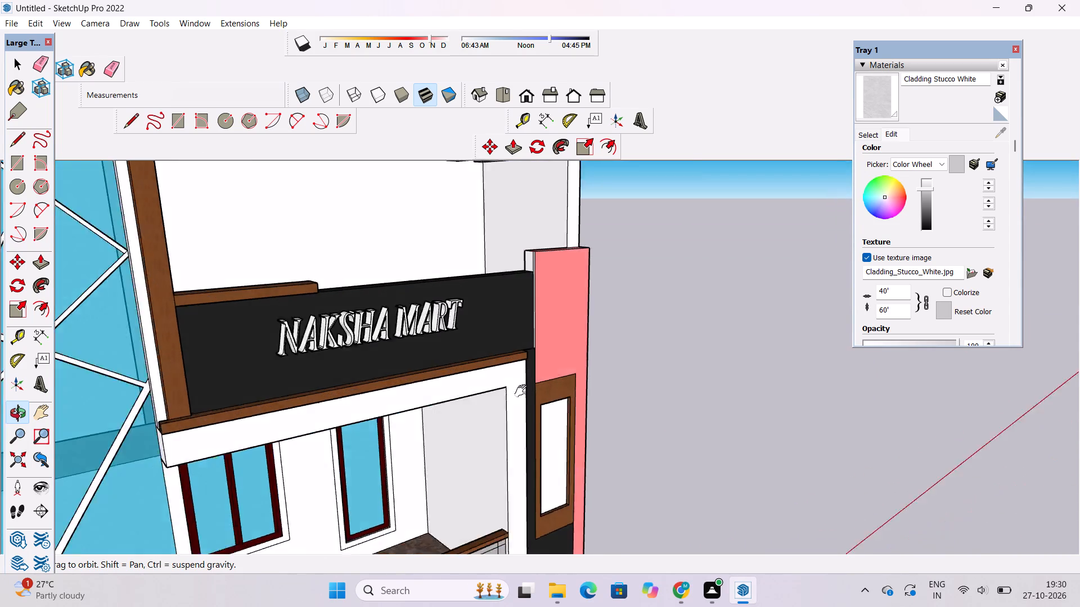
drag(523, 391, 398, 334)
scroll(394, 333, down, 5)
drag(637, 334, 623, 334)
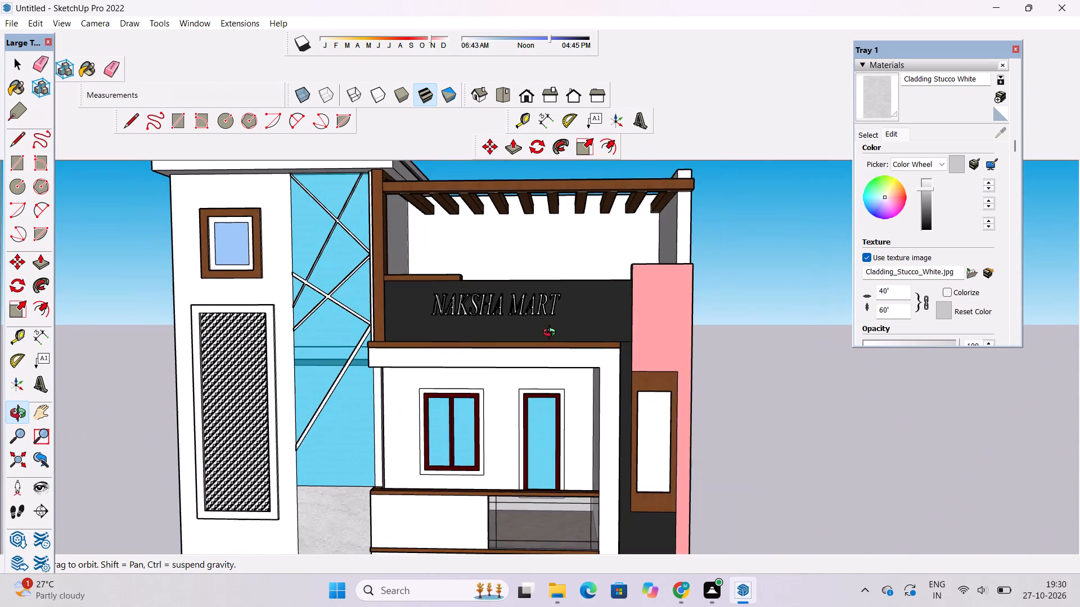
scroll(466, 334, up, 3)
scroll(480, 328, down, 12)
drag(489, 344, 667, 390)
scroll(524, 329, up, 5)
shift+drag(528, 336, 541, 360)
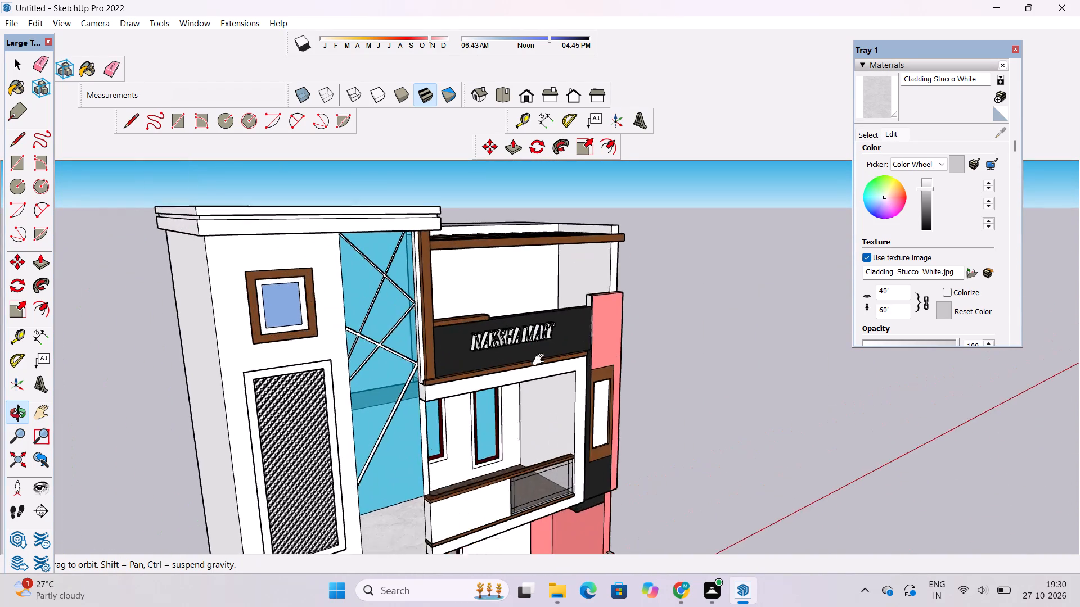
shift+drag(541, 360, 541, 363)
drag(544, 367, 460, 346)
scroll(445, 338, up, 5)
key(space)
scroll(659, 375, up, 6)
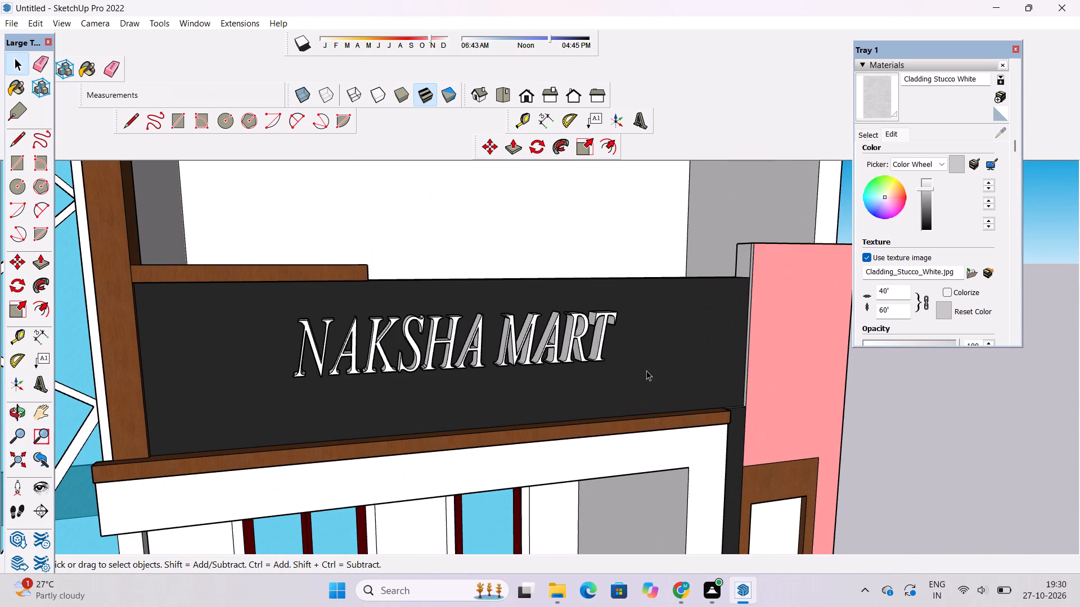
Paint the dark parapet face behind the NAKSHA MART text with Cladding Stucco White.
click(872, 98)
click(691, 325)
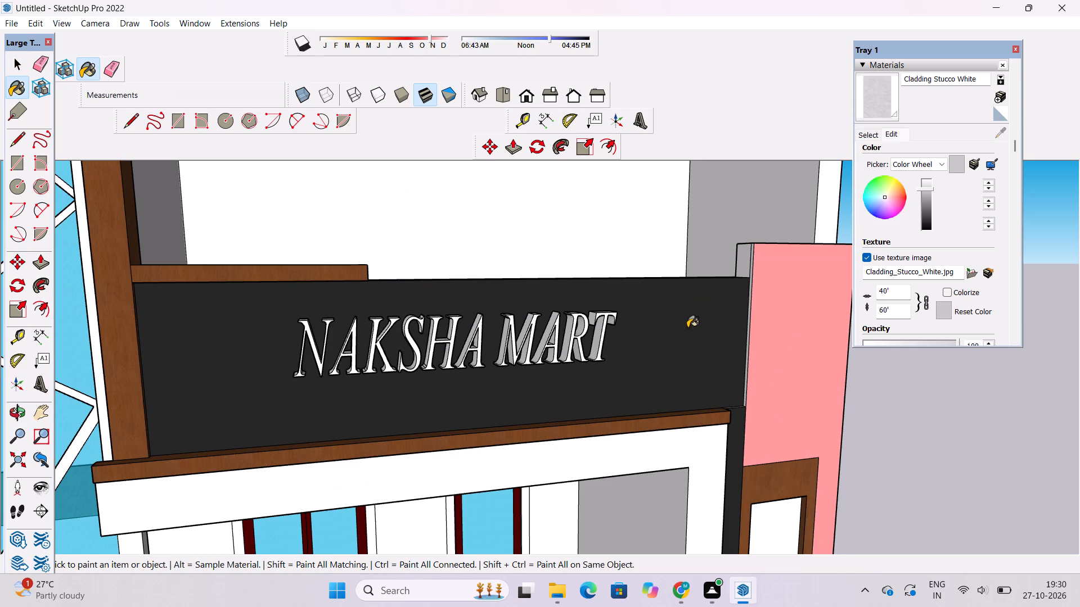
Examine the stucco parapet and sign against the rest of the front elevation from several angles and distances.
scroll(422, 404, down, 6)
key(o)
drag(591, 418, 506, 361)
scroll(469, 403, down, 5)
drag(500, 454, 521, 486)
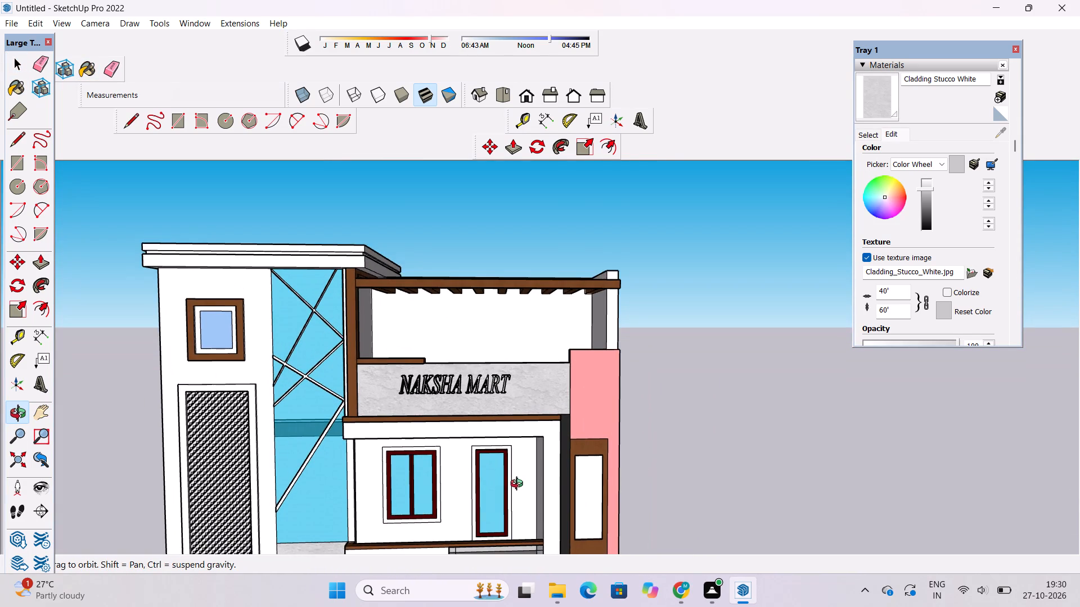
shift+drag(519, 485, 533, 415)
scroll(533, 415, down, 5)
scroll(491, 373, up, 3)
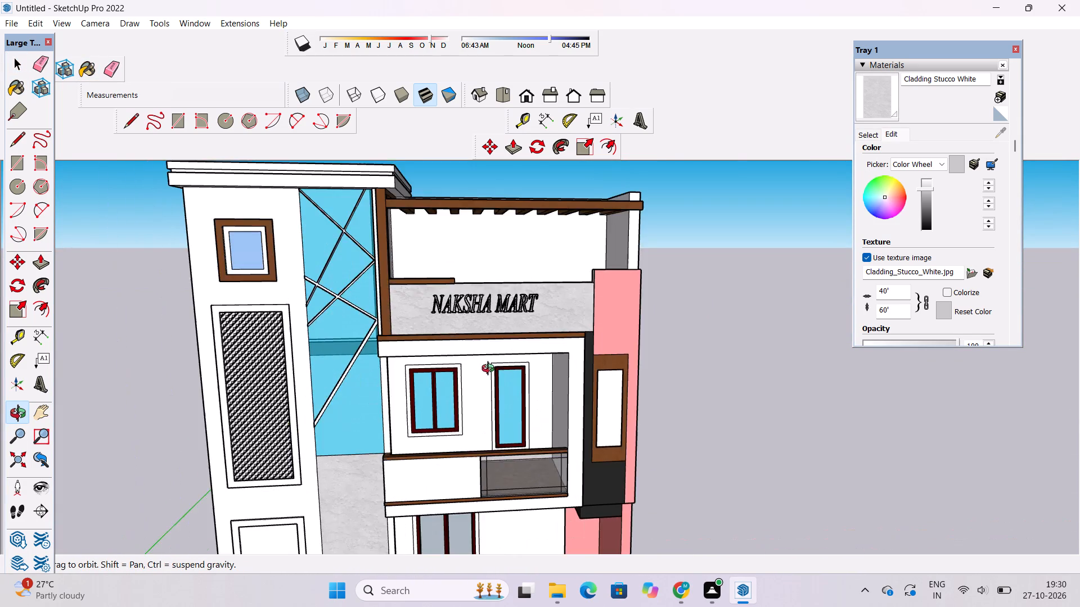
scroll(490, 370, up, 5)
drag(481, 350, 646, 292)
scroll(434, 286, down, 6)
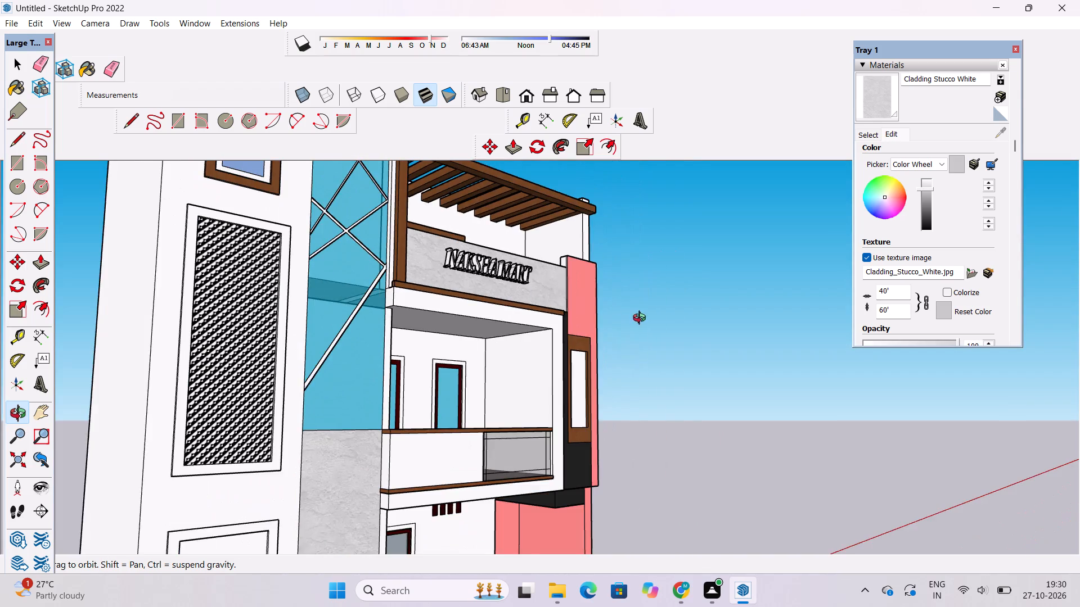
drag(638, 326, 429, 401)
scroll(442, 380, down, 4)
shift+drag(467, 361, 494, 398)
drag(505, 423, 538, 403)
shift+drag(530, 436, 516, 363)
scroll(515, 360, down, 2)
drag(511, 369, 506, 387)
shift+drag(494, 380, 498, 388)
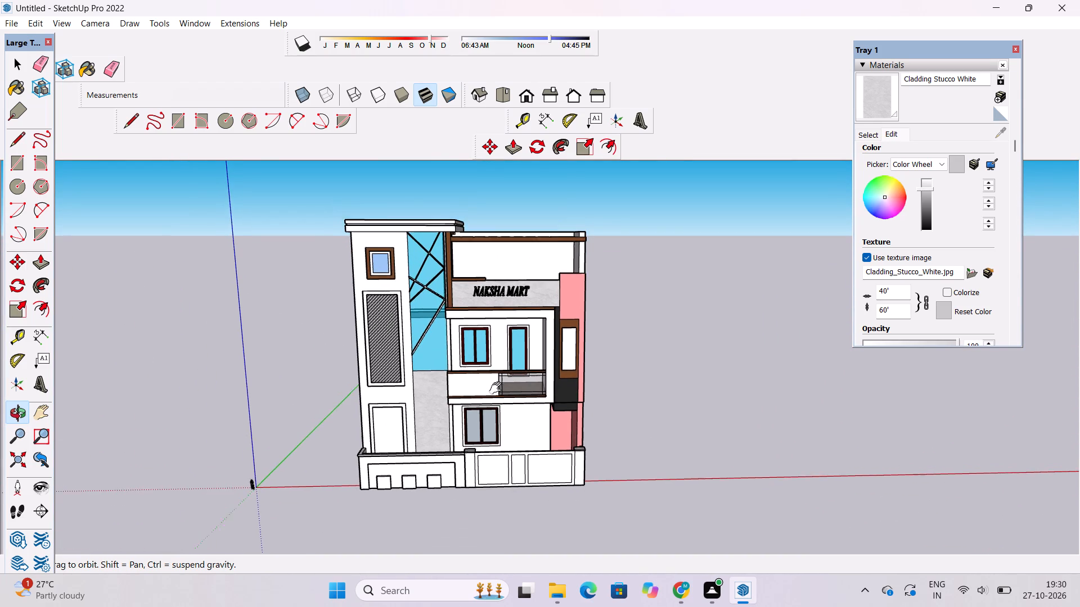
shift+drag(498, 388, 499, 392)
drag(501, 392, 507, 392)
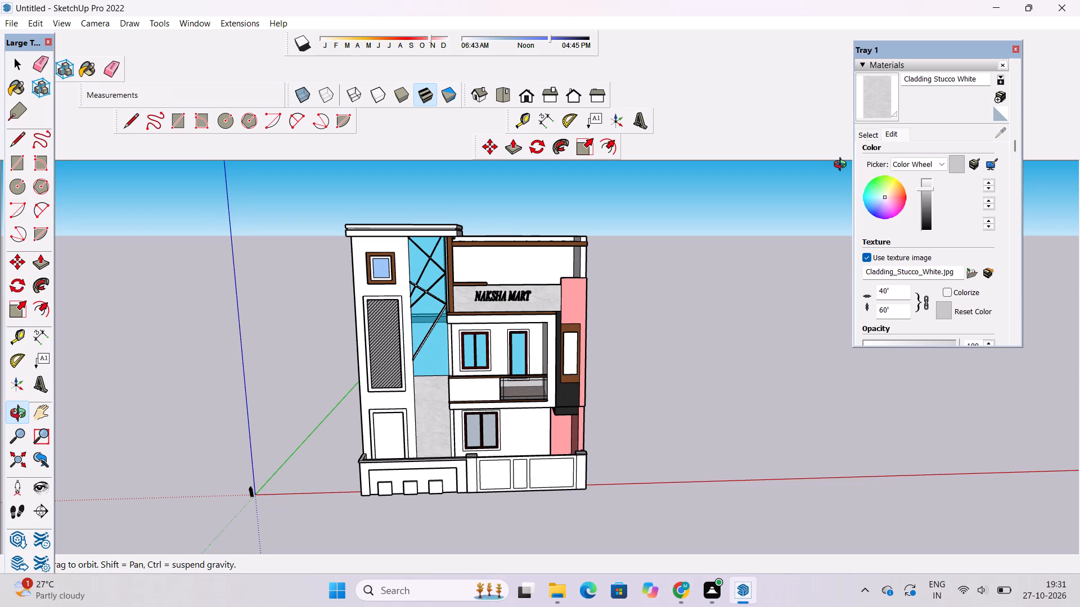
scroll(720, 315, up, 4)
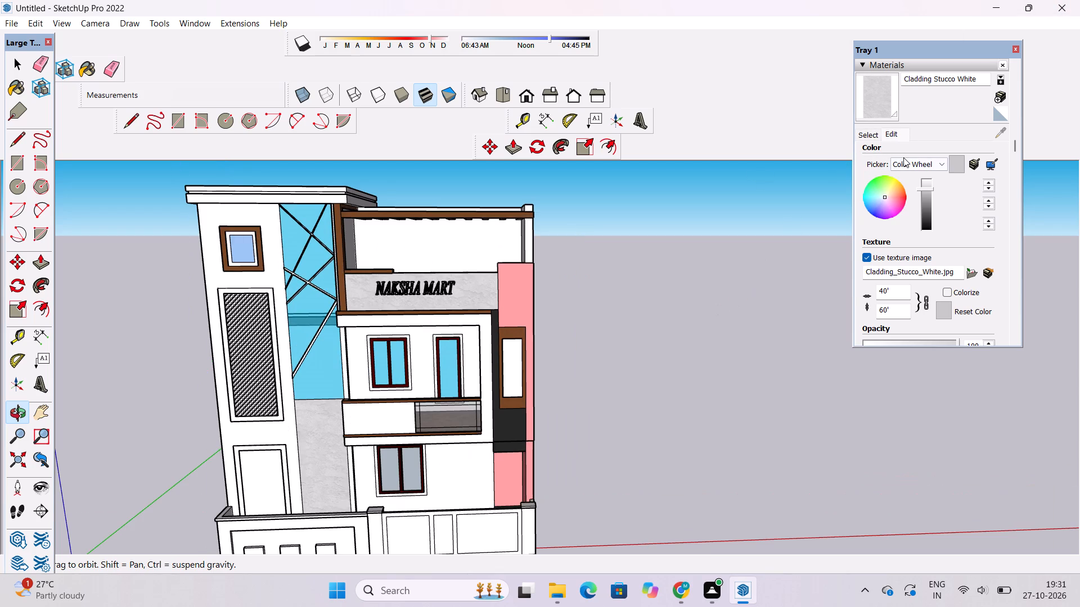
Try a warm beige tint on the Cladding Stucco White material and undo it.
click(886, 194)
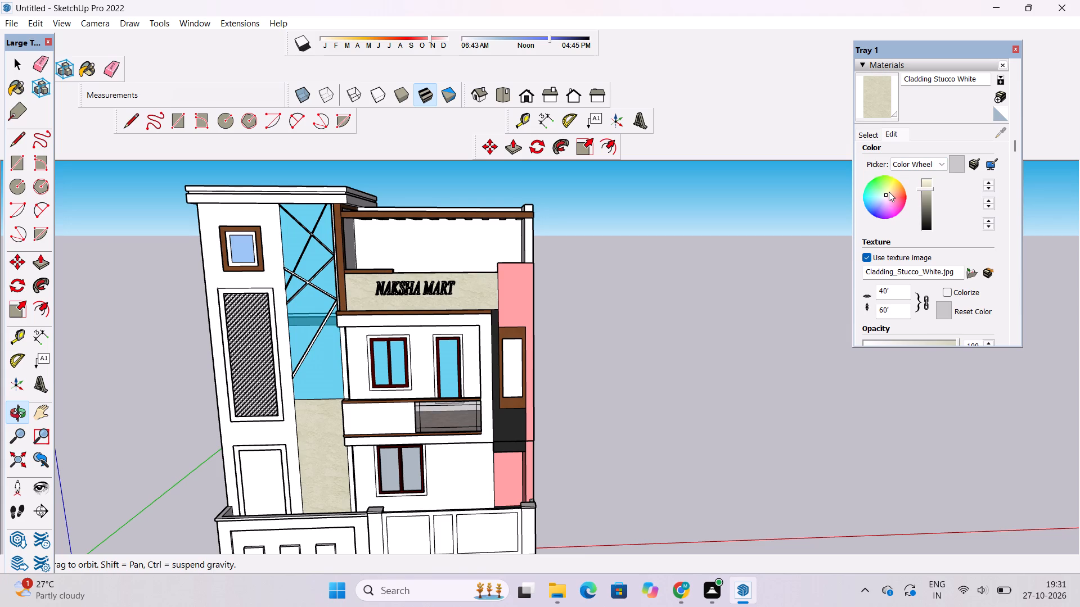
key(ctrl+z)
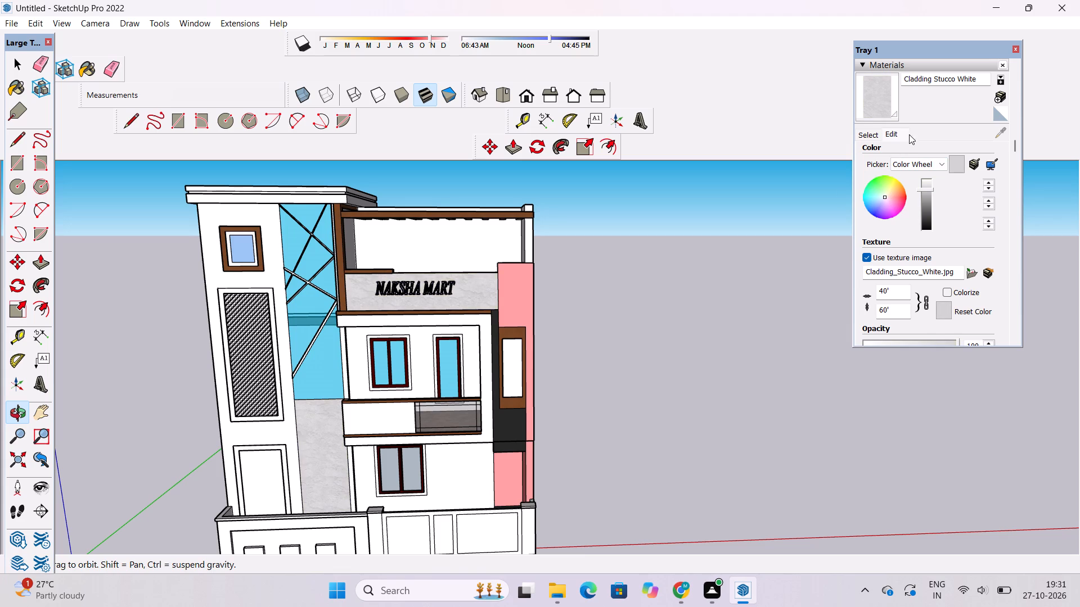
Paint the top, front and side of the block at the gate-side end of the compound wall recess with 0097_DeepSkyBlue from Colors-Named.
click(868, 136)
scroll(440, 338, down, 5)
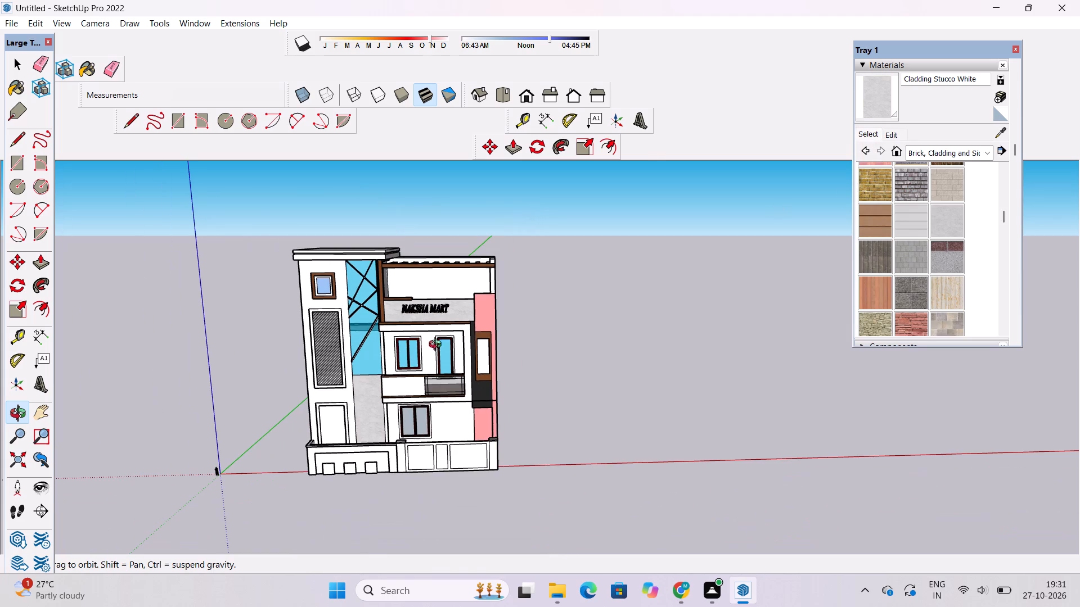
click(922, 153)
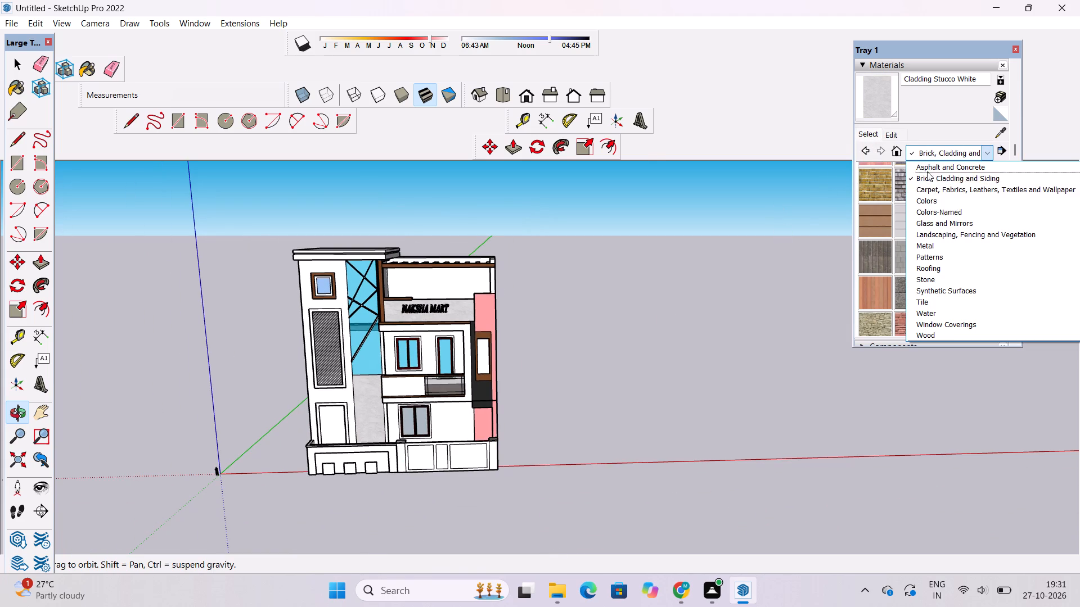
click(942, 213)
scroll(902, 279, down, 12)
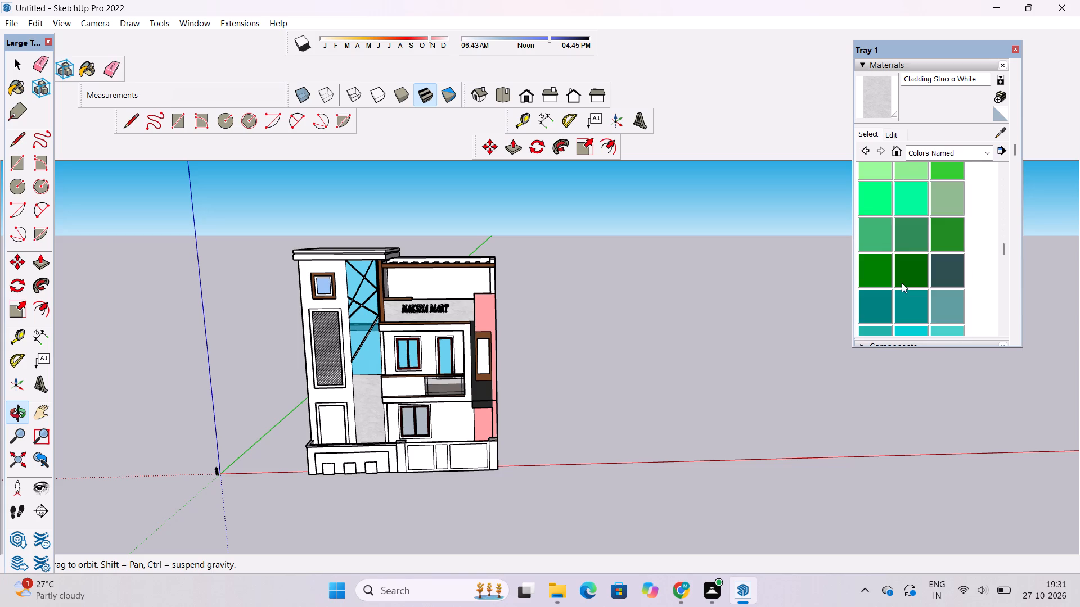
scroll(902, 283, down, 3)
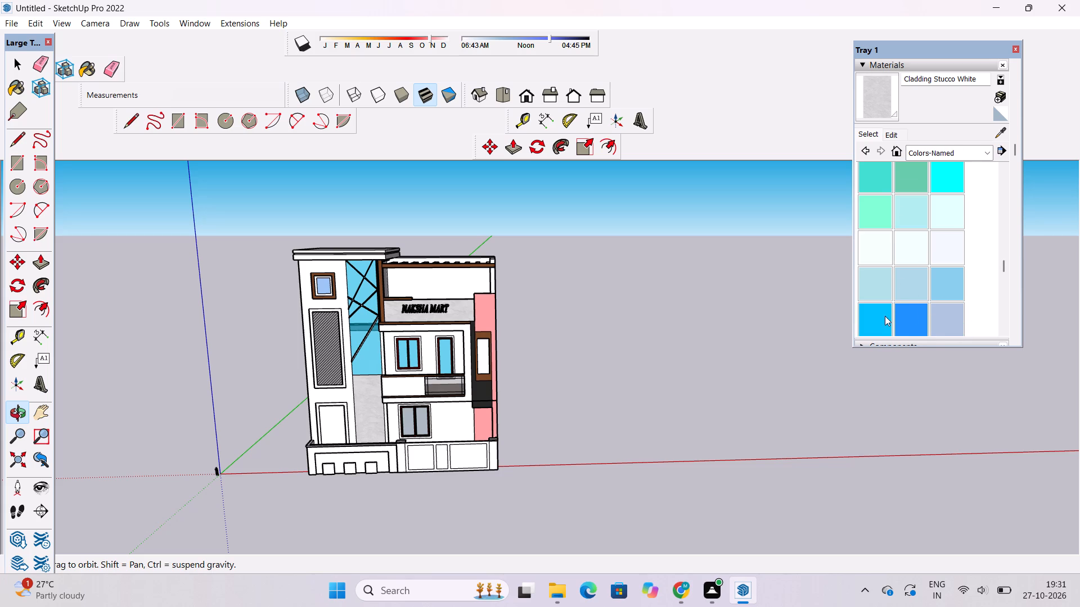
click(884, 316)
scroll(434, 489, up, 7)
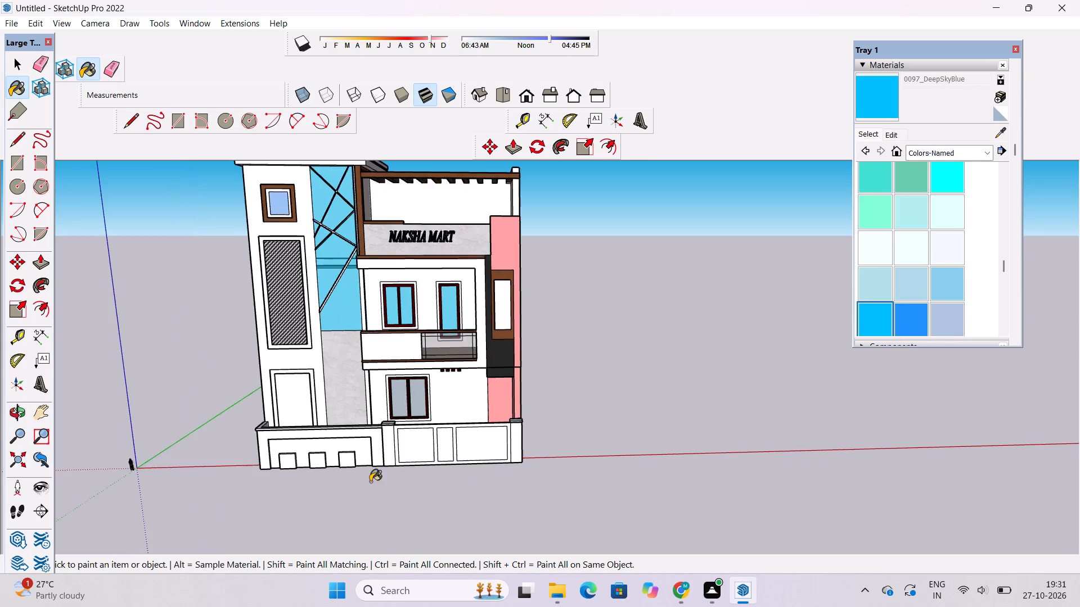
scroll(370, 482, up, 14)
scroll(291, 379, up, 12)
click(345, 365)
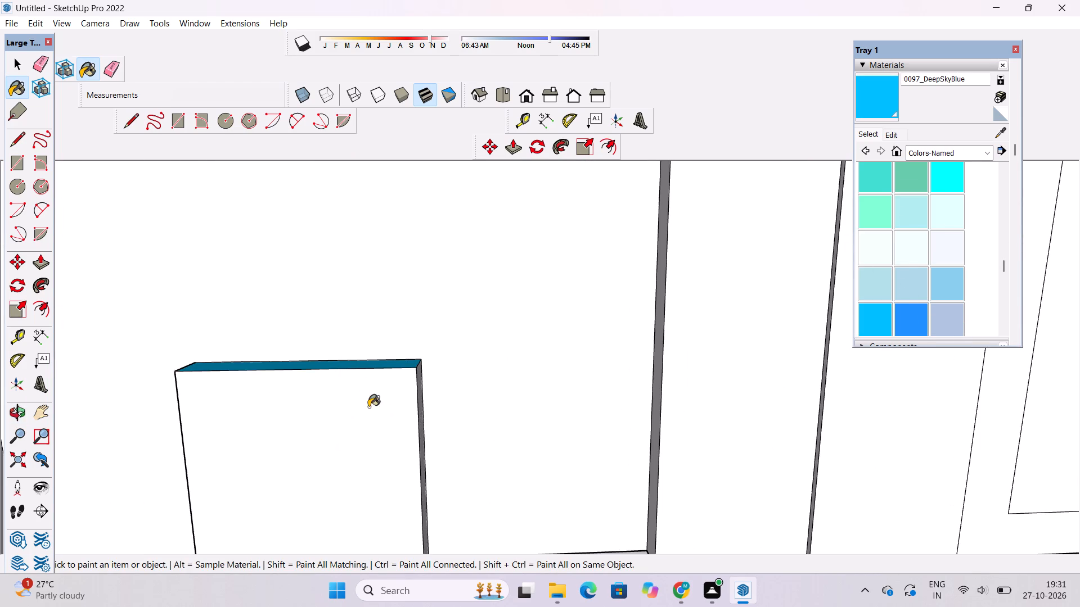
click(368, 411)
click(419, 411)
Paint the outer block's inner side and the middle block's front, top and gate-facing side DeepSkyBlue, keeping the recess wall white.
scroll(465, 381, down, 7)
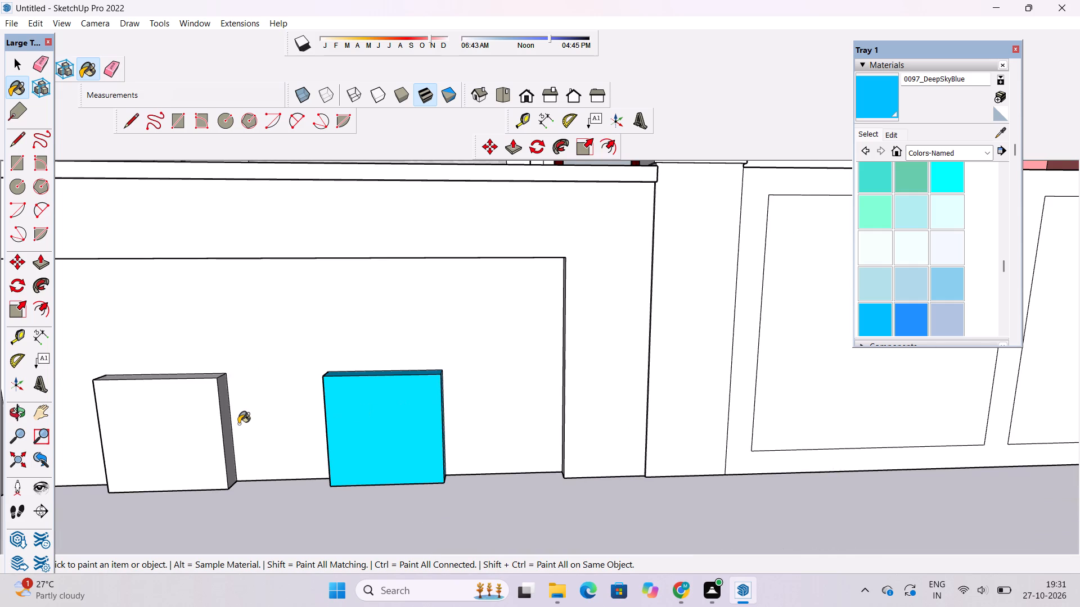
scroll(510, 396, down, 5)
scroll(268, 420, up, 6)
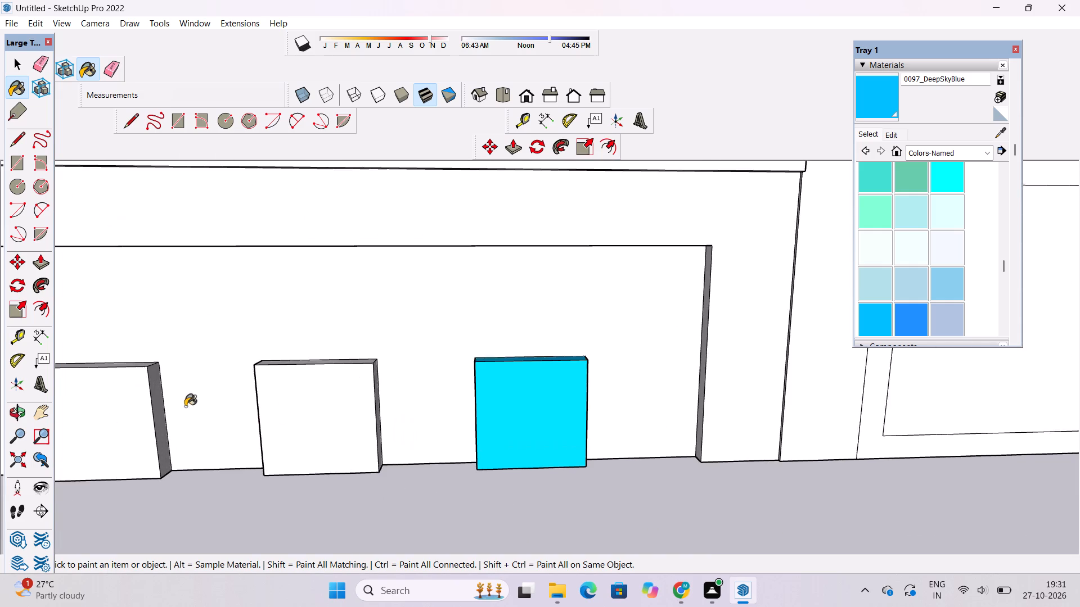
scroll(185, 406, up, 5)
click(119, 390)
click(301, 395)
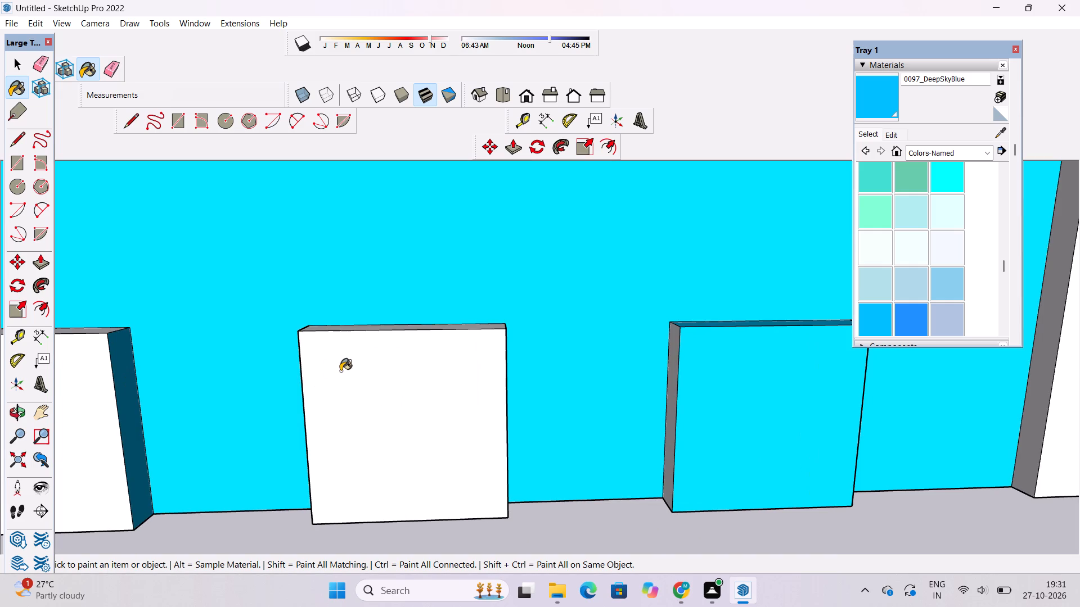
key(ctrl+z)
click(366, 369)
click(384, 328)
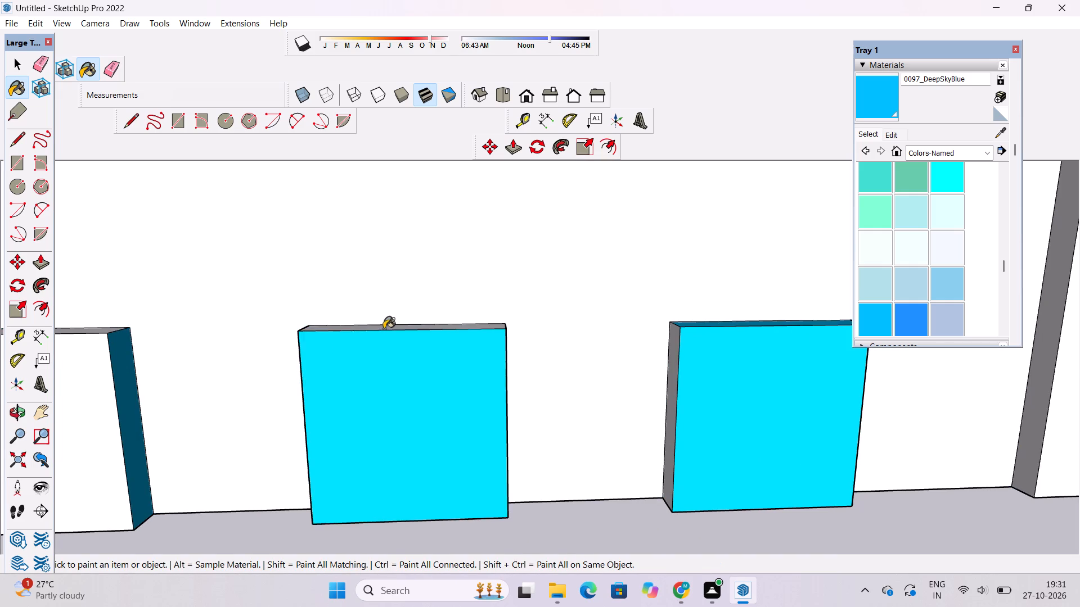
scroll(273, 370, down, 6)
scroll(444, 369, up, 10)
click(380, 370)
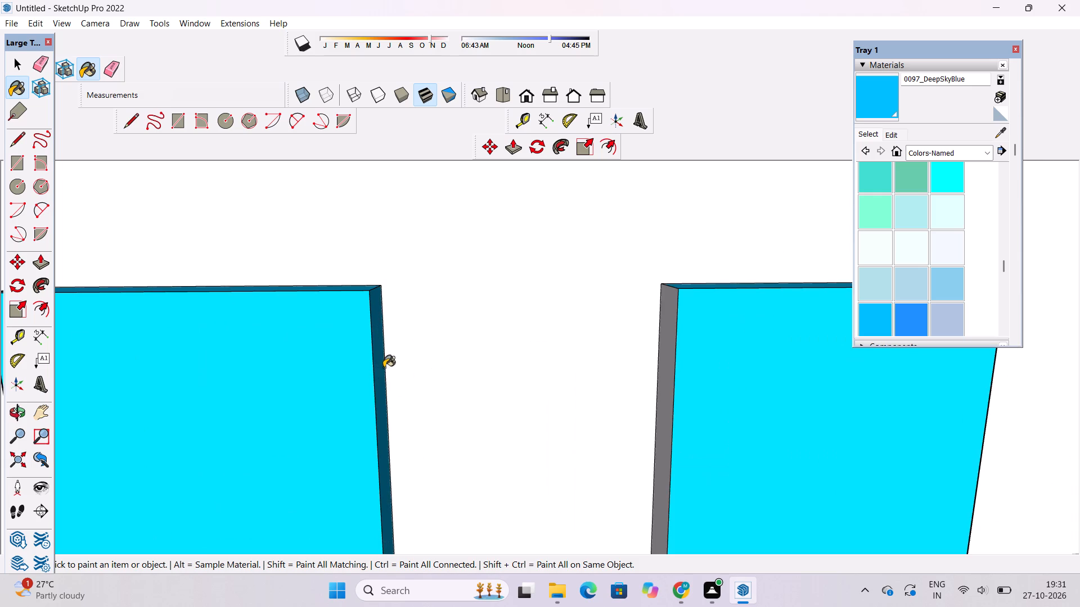
Paint the remaining grey side faces of the gate-side and middle blocks DeepSkyBlue.
click(669, 319)
scroll(650, 296, down, 16)
scroll(455, 338, up, 4)
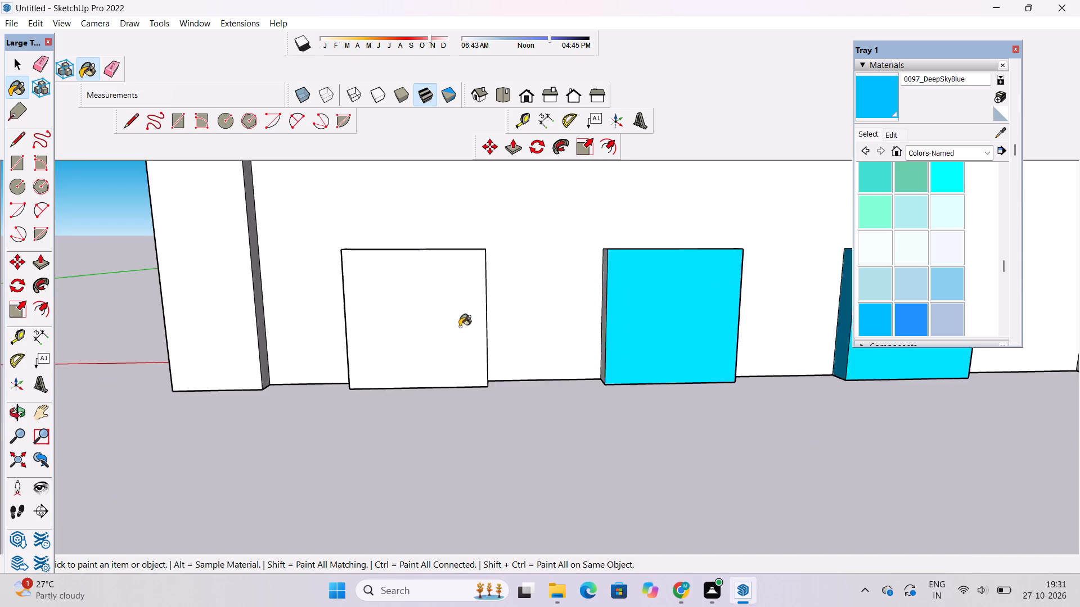
scroll(460, 327, up, 13)
click(586, 279)
Paint the front and top faces of the outer block in the compound wall recess DeepSkyBlue.
scroll(638, 371, down, 11)
scroll(420, 373, up, 3)
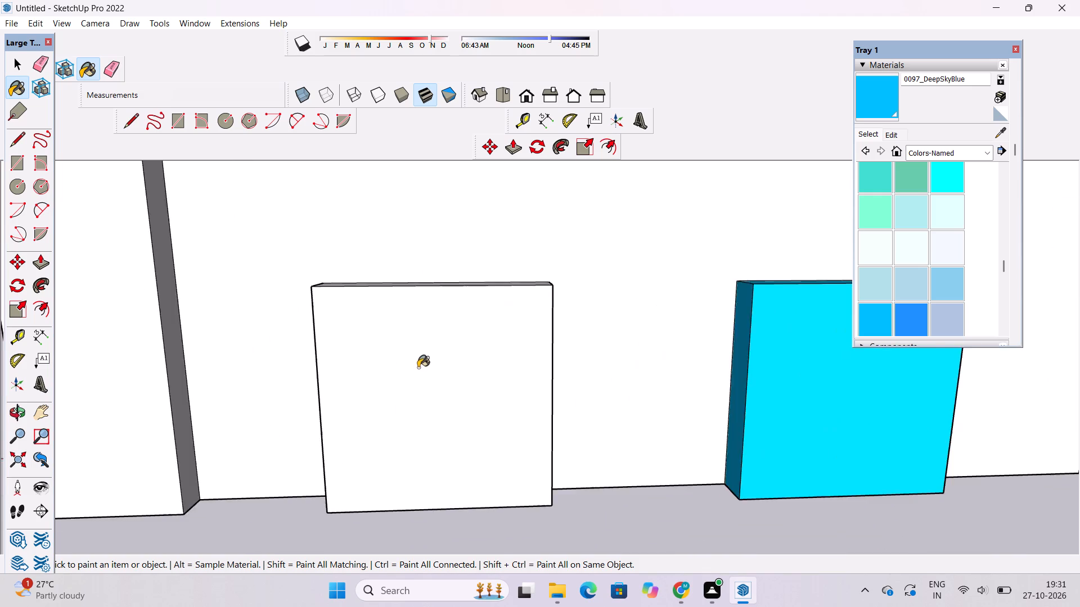
scroll(418, 368, up, 6)
click(410, 363)
scroll(393, 432, down, 10)
scroll(417, 296, up, 9)
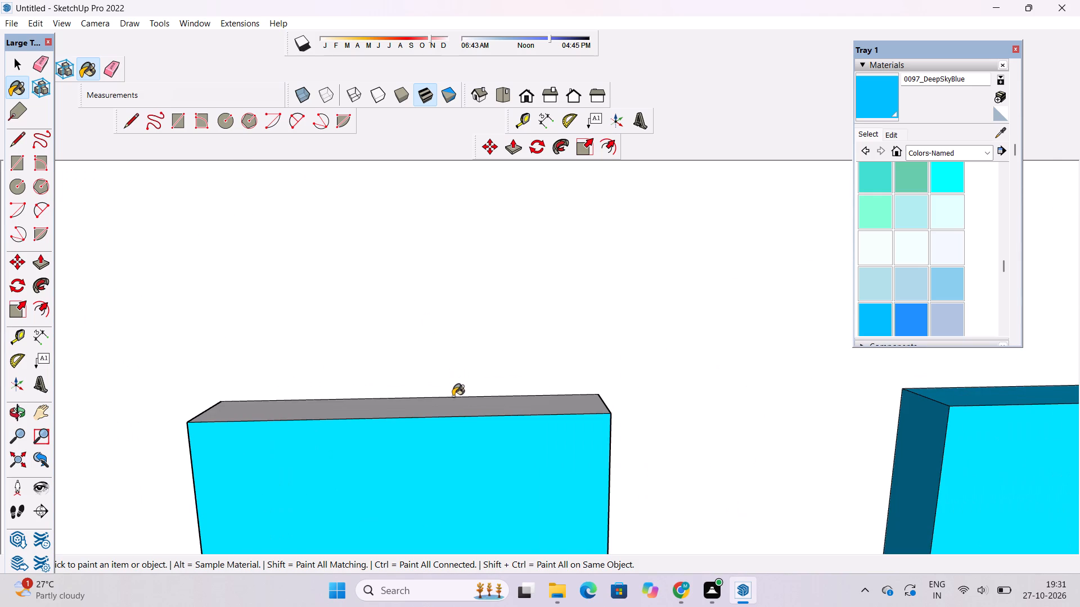
click(453, 397)
scroll(506, 386, down, 2)
click(494, 408)
scroll(618, 361, down, 10)
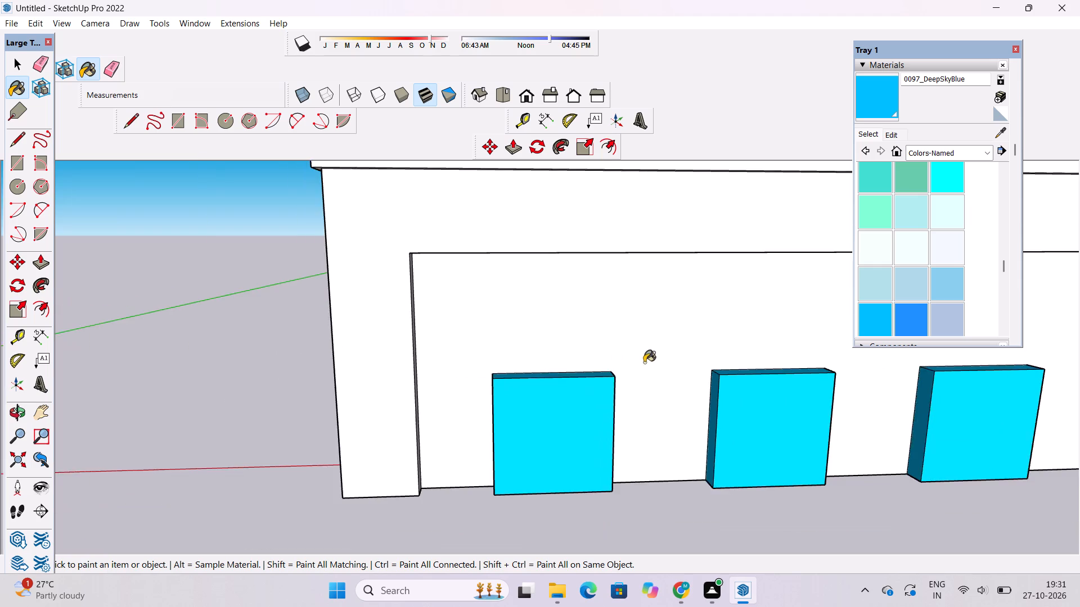
scroll(448, 432, up, 15)
click(582, 363)
scroll(342, 412, down, 6)
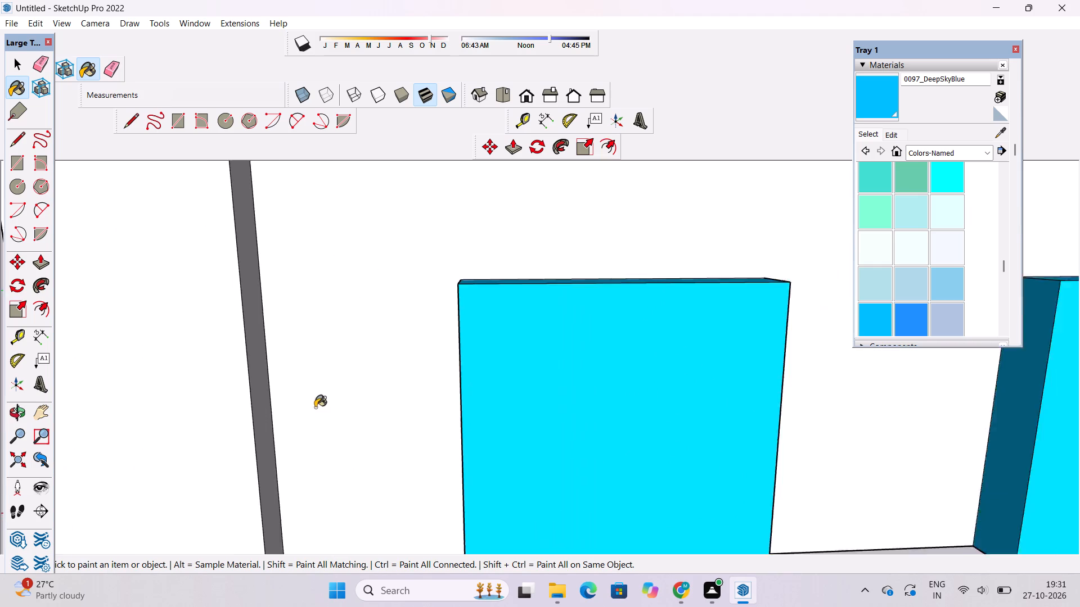
scroll(315, 407, down, 20)
key(o)
drag(444, 533, 439, 502)
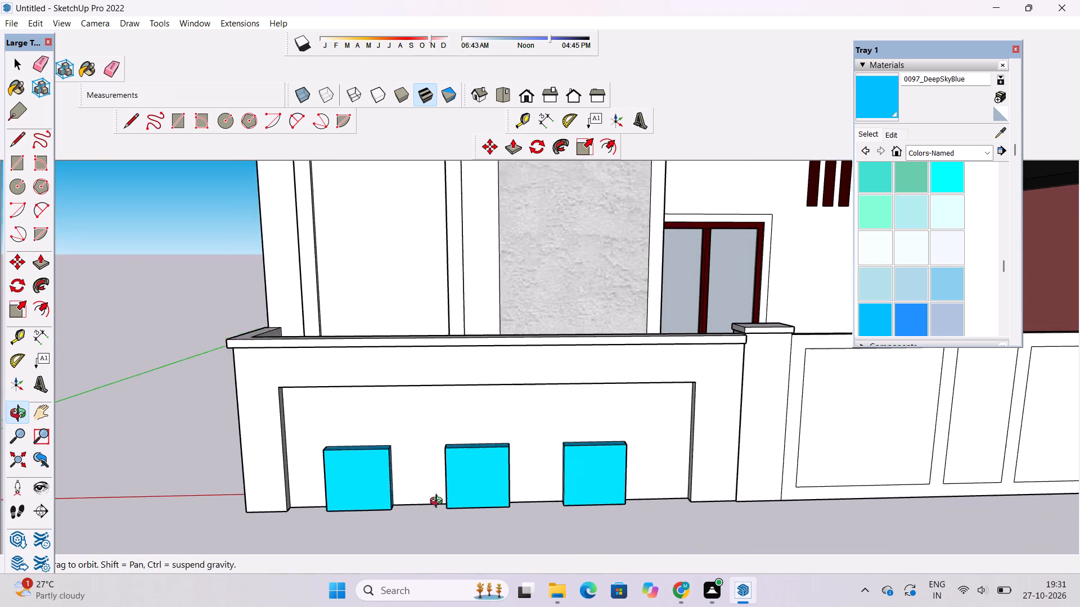
Paint the underside faces of all three accent blocks in the compound wall recess DeepSkyBlue.
drag(439, 502, 438, 314)
click(883, 96)
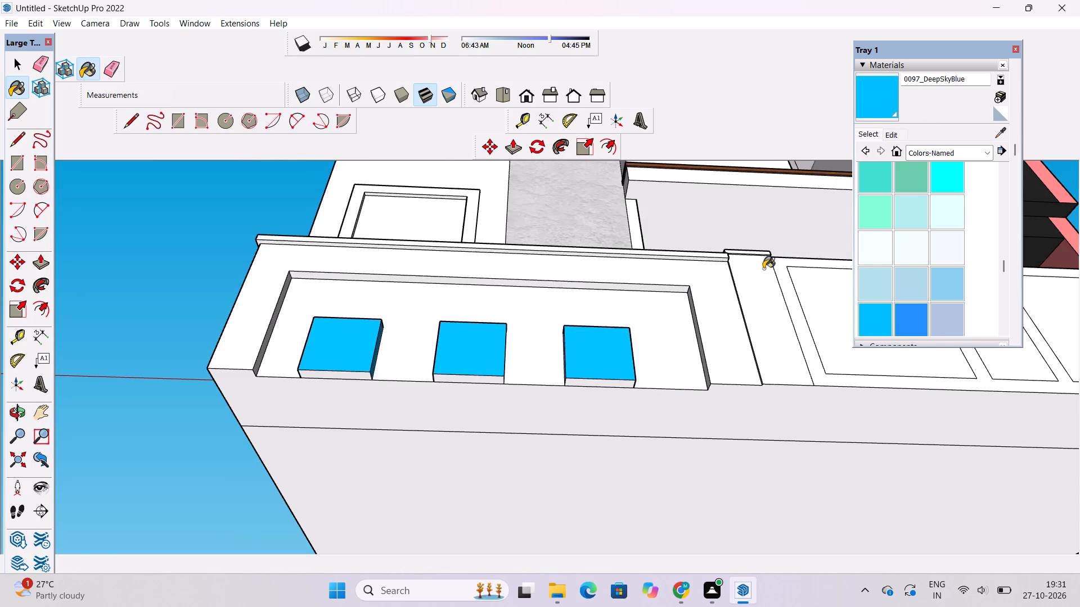
click(618, 380)
click(595, 383)
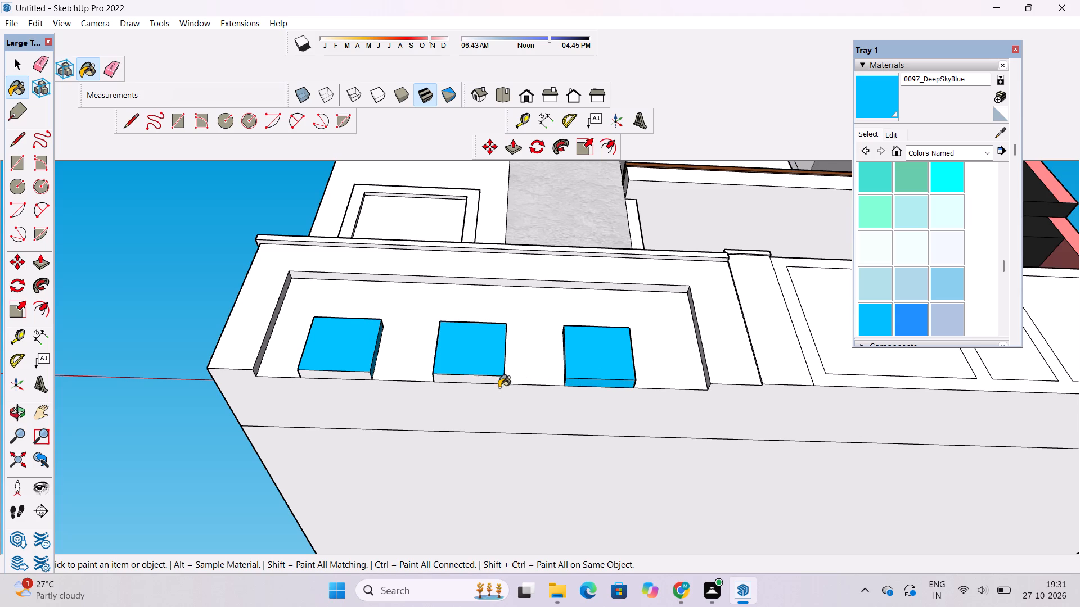
click(492, 378)
click(359, 375)
Paint the gate's large panel beside the recess wall and its narrow middle panel with 0097_DeepSkyBlue.
scroll(236, 385, down, 7)
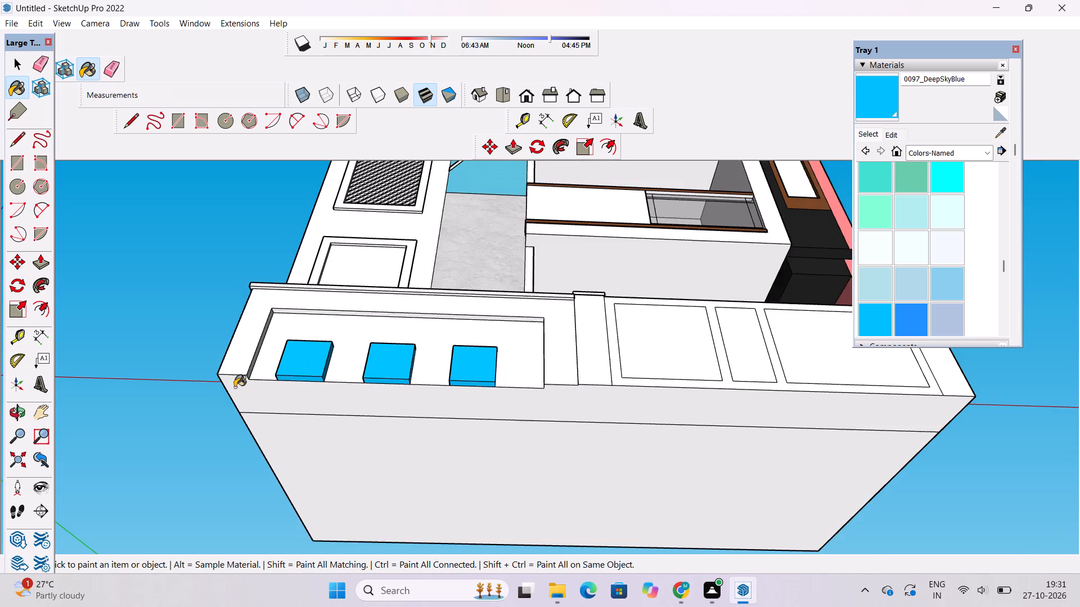
scroll(238, 388, down, 3)
key(o)
drag(429, 355, 461, 502)
shift+drag(546, 470, 520, 416)
drag(510, 415, 448, 465)
scroll(485, 418, up, 4)
shift+drag(487, 413, 448, 428)
drag(454, 437, 475, 446)
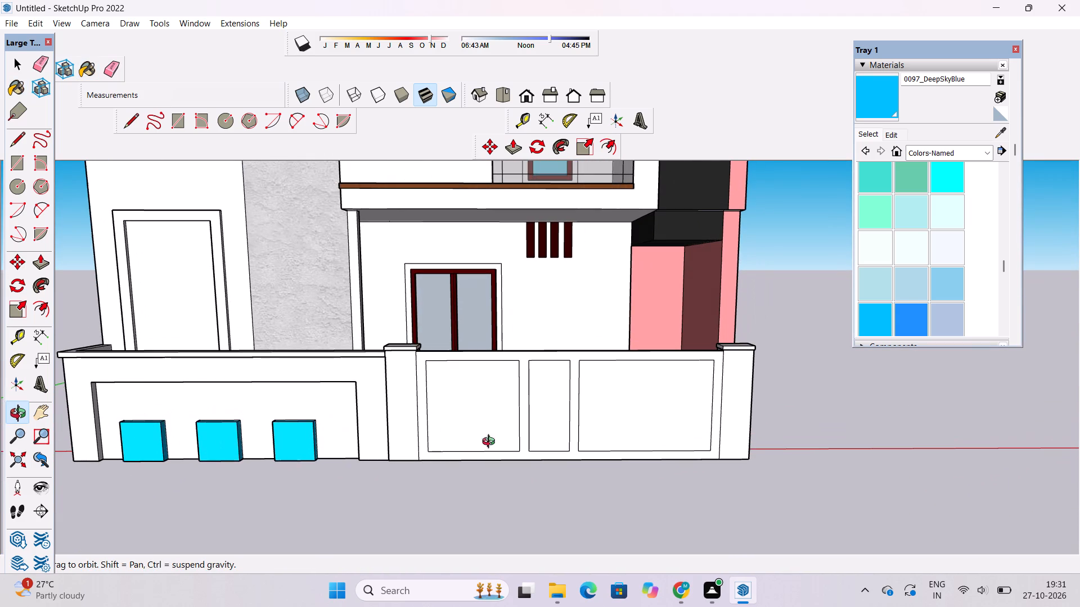
click(872, 96)
click(547, 405)
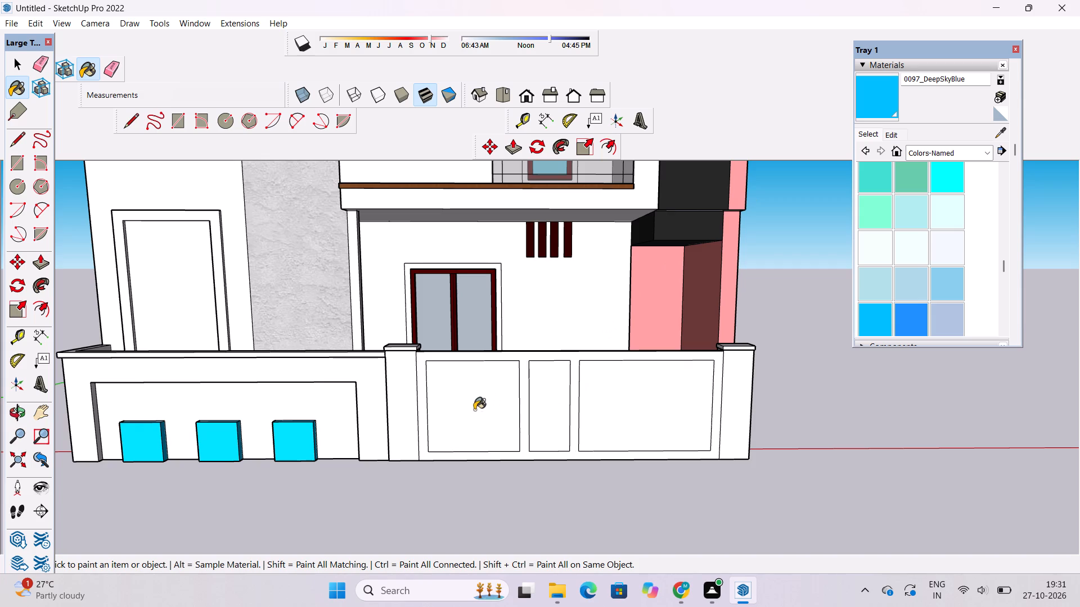
click(474, 410)
Paint the gate frame around the three panels with 0137_Black from Colors-Named.
scroll(336, 433, down, 5)
key(o)
drag(472, 428, 485, 431)
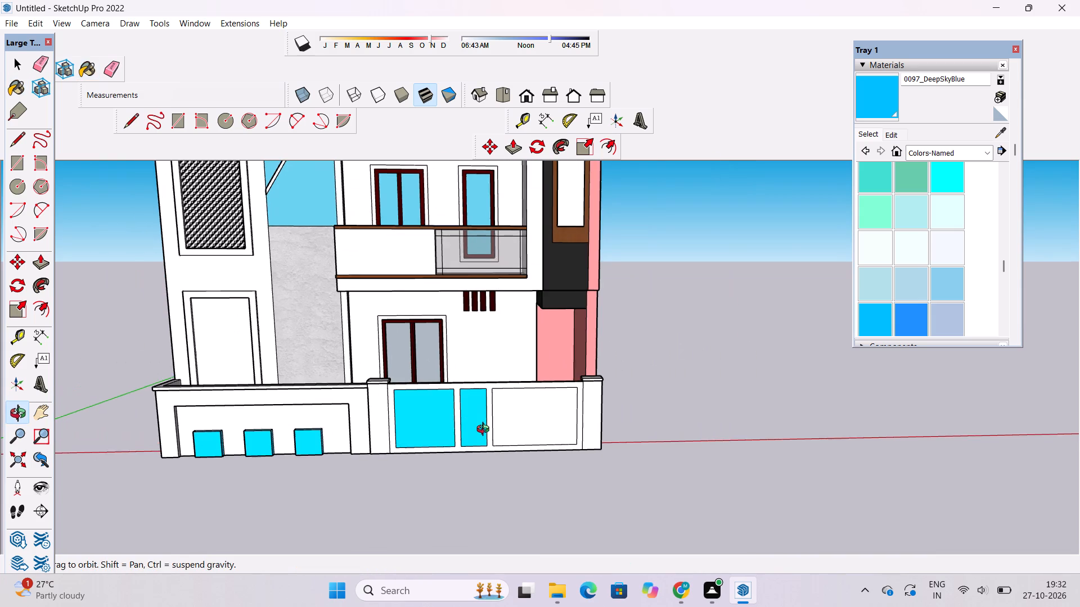
drag(485, 431, 487, 431)
scroll(496, 436, up, 2)
shift+drag(498, 436, 447, 442)
drag(447, 442, 480, 457)
scroll(417, 459, up, 2)
shift+drag(408, 439, 436, 453)
drag(436, 453, 430, 441)
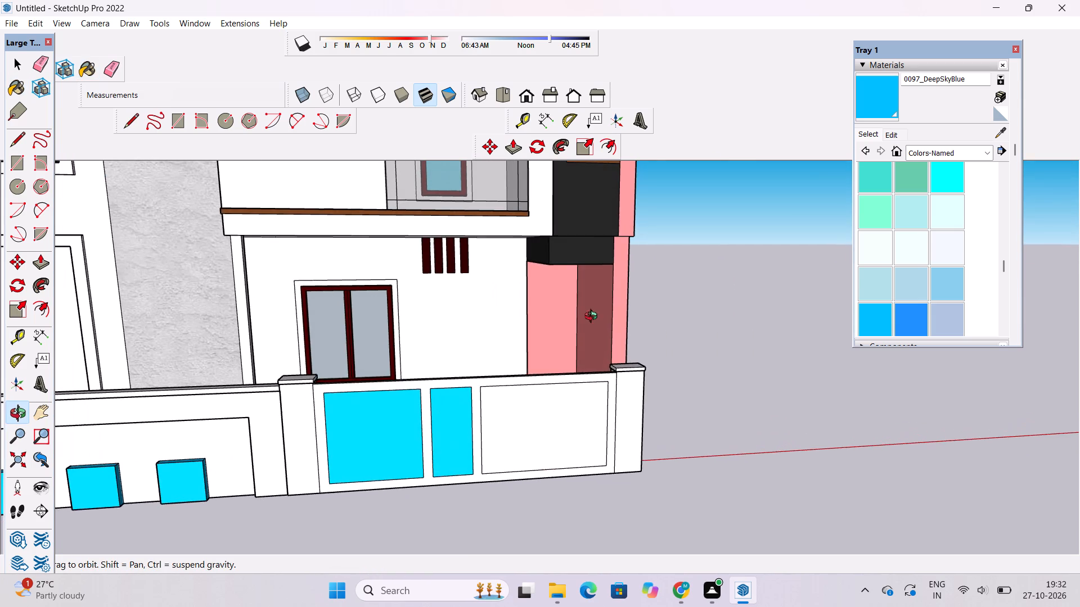
scroll(895, 264, down, 5)
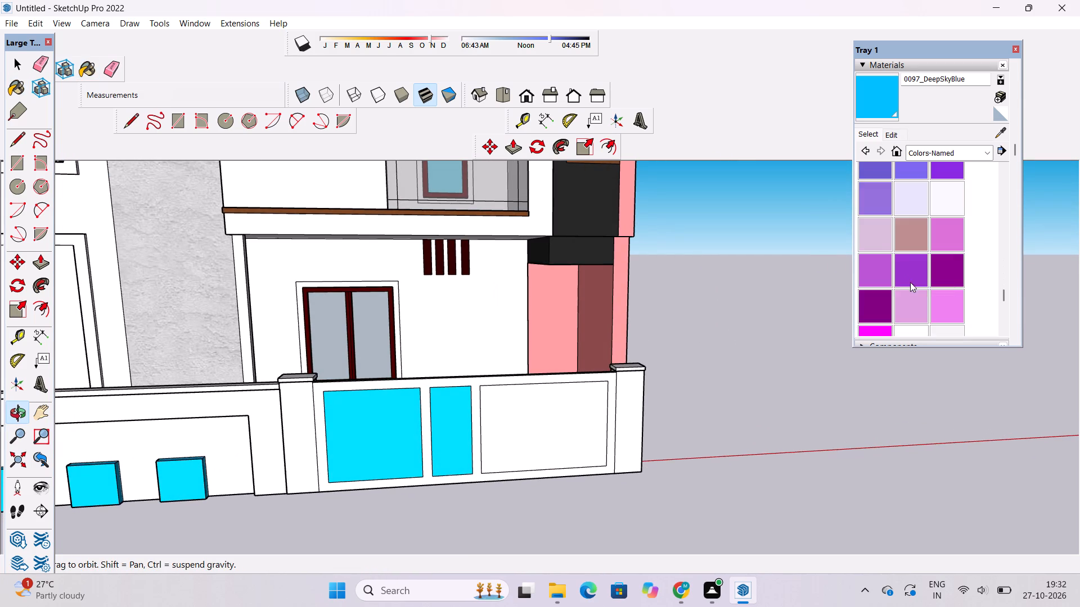
scroll(911, 287, down, 3)
click(902, 243)
scroll(440, 415, up, 5)
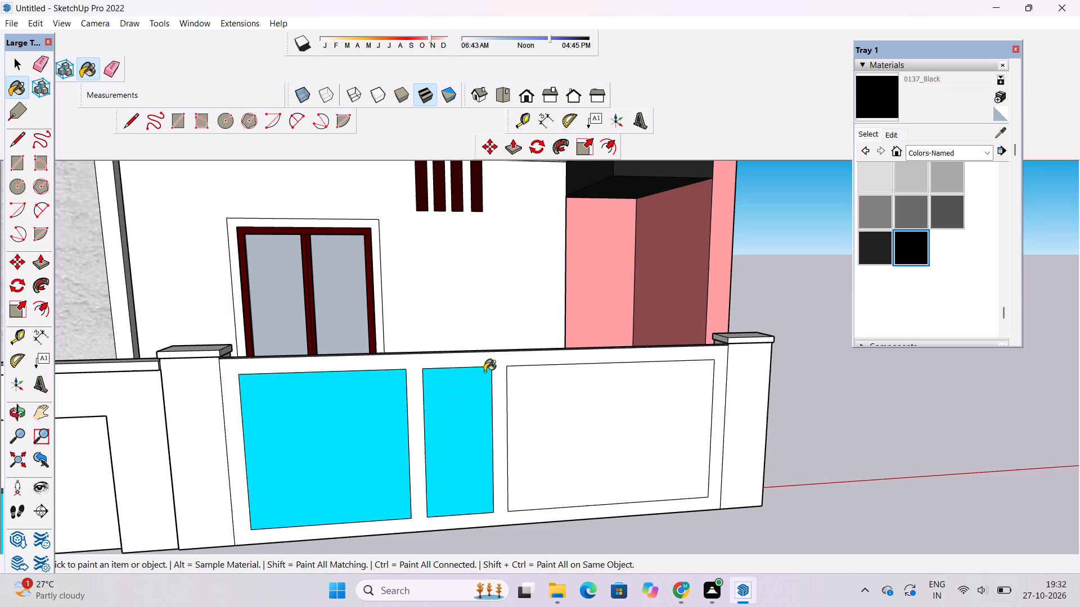
click(505, 362)
Lighten the gate frame's black material slightly to a dark charcoal.
scroll(364, 384, down, 5)
scroll(425, 413, up, 1)
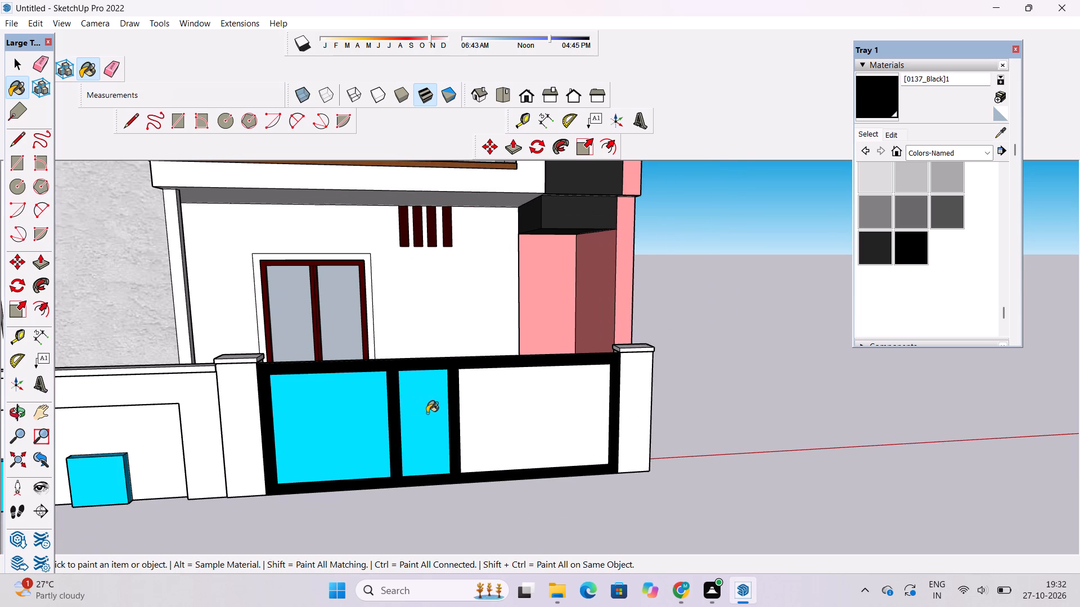
key(o)
click(889, 133)
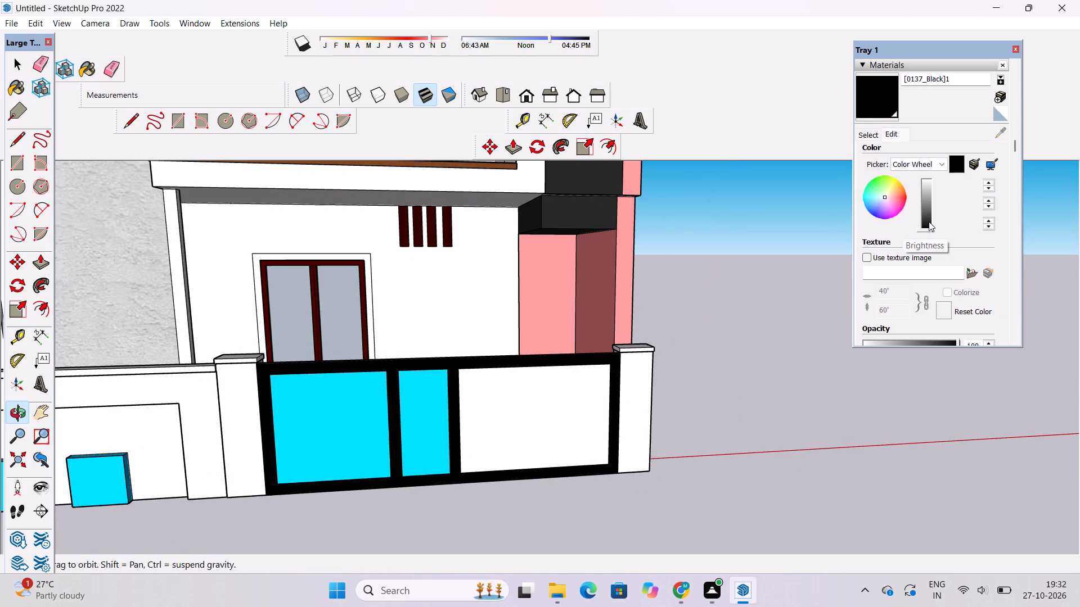
click(928, 221)
Paint the remaining white gate panel with Cladding Siding Tan from the Brick, Cladding and Siding collection.
drag(739, 311, 674, 328)
scroll(634, 339, down, 3)
shift+click(627, 352)
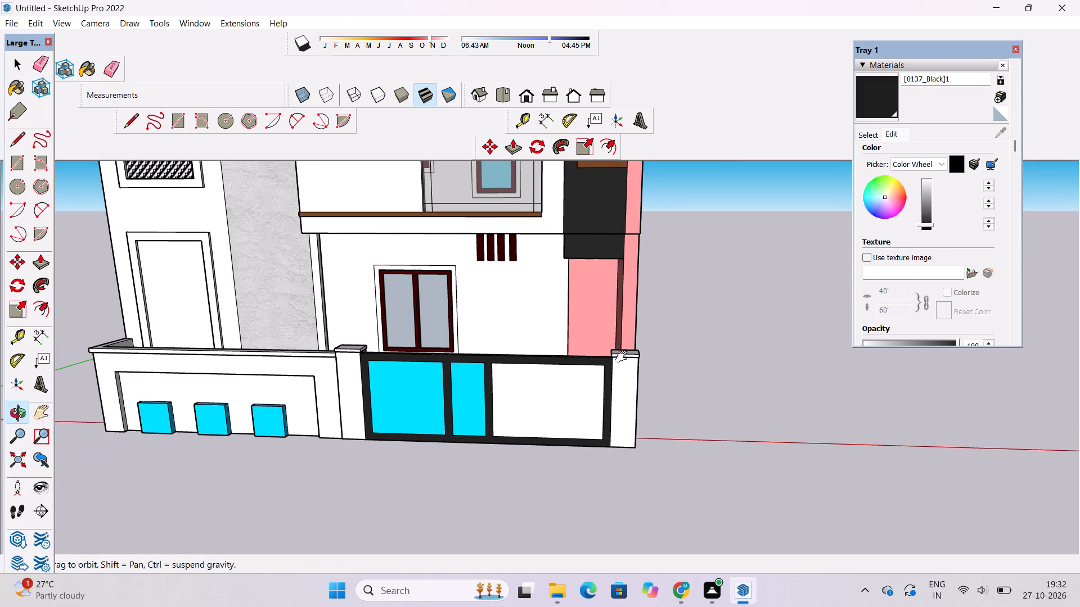
scroll(572, 369, up, 2)
shift+click(569, 370)
drag(573, 371, 636, 356)
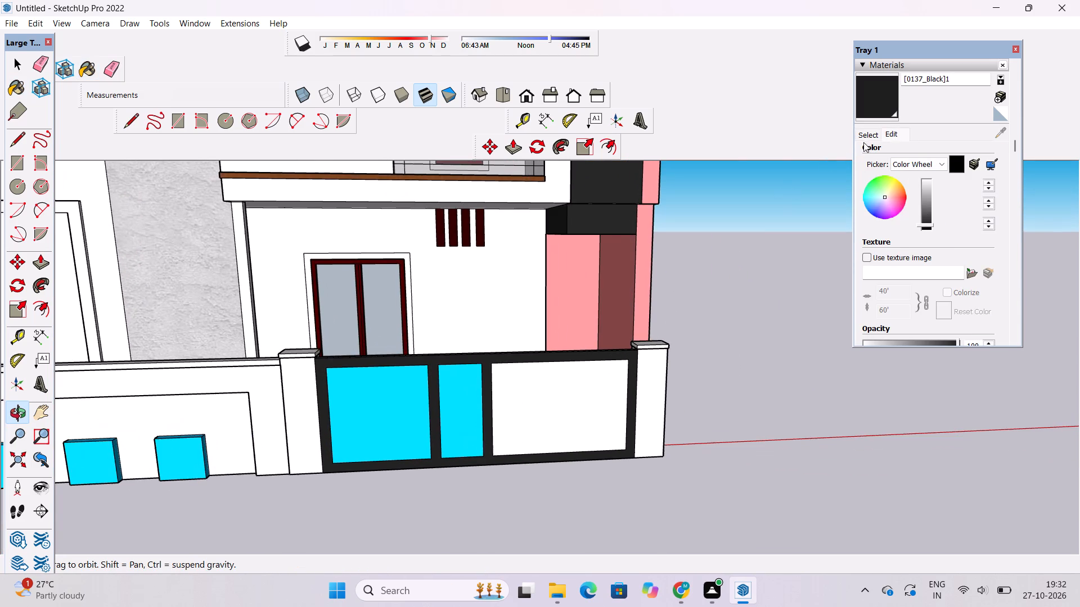
click(865, 136)
click(925, 156)
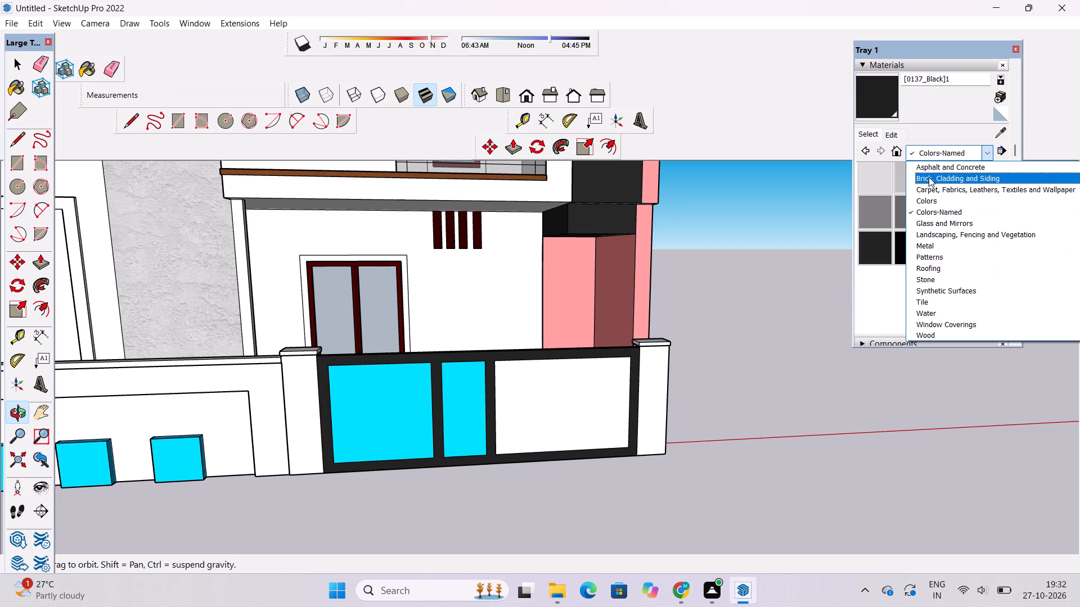
click(930, 180)
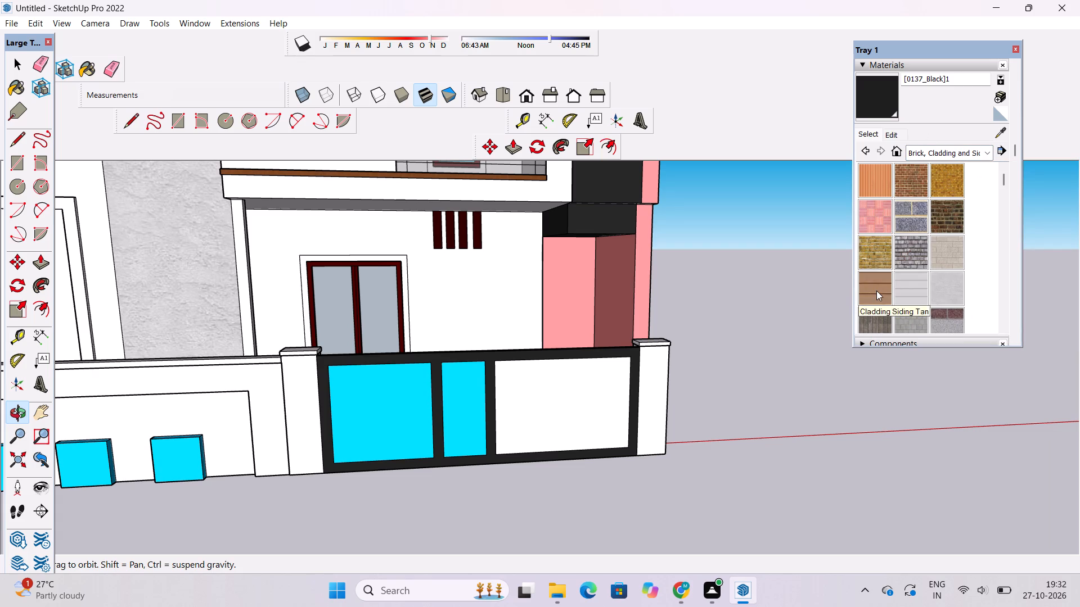
click(875, 290)
scroll(926, 255, down, 3)
scroll(926, 255, up, 1)
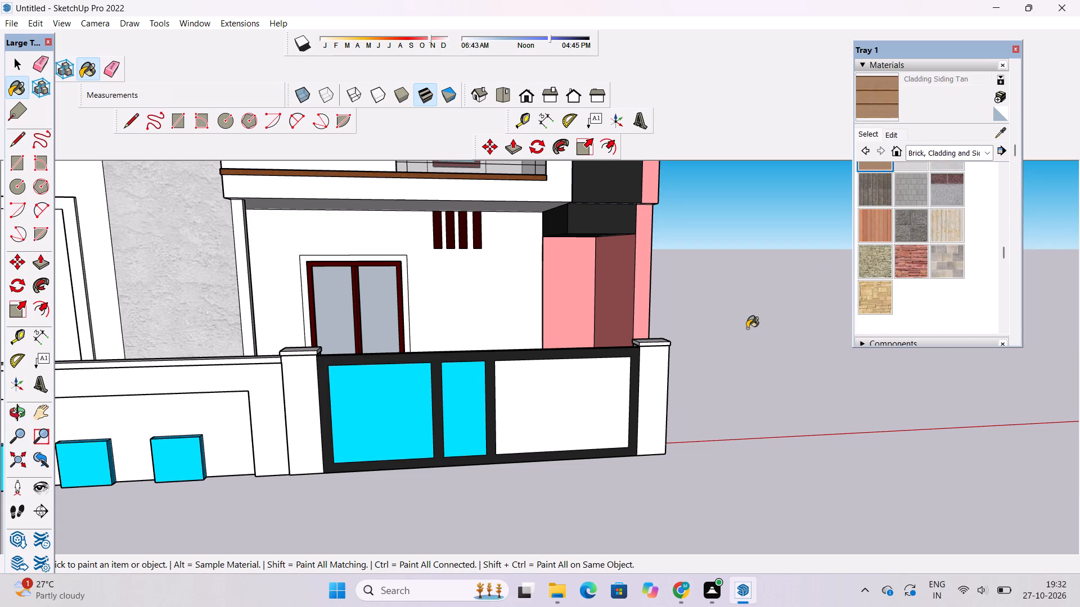
click(566, 413)
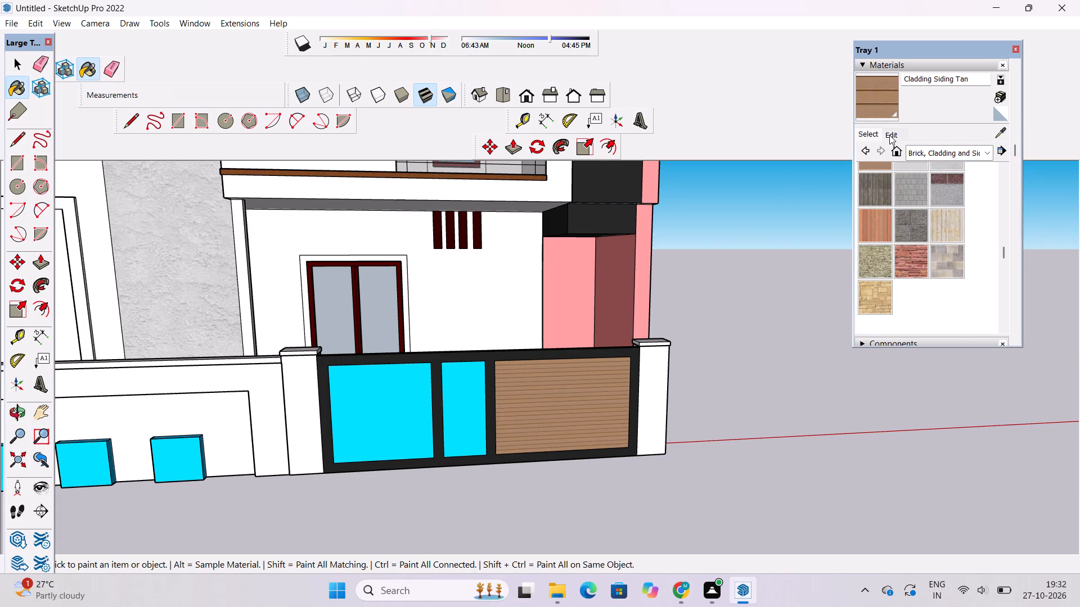
Enlarge the Cladding Siding Tan texture on the gate panel, trying 20' and settling on a 15' tile size.
click(889, 135)
click(898, 307)
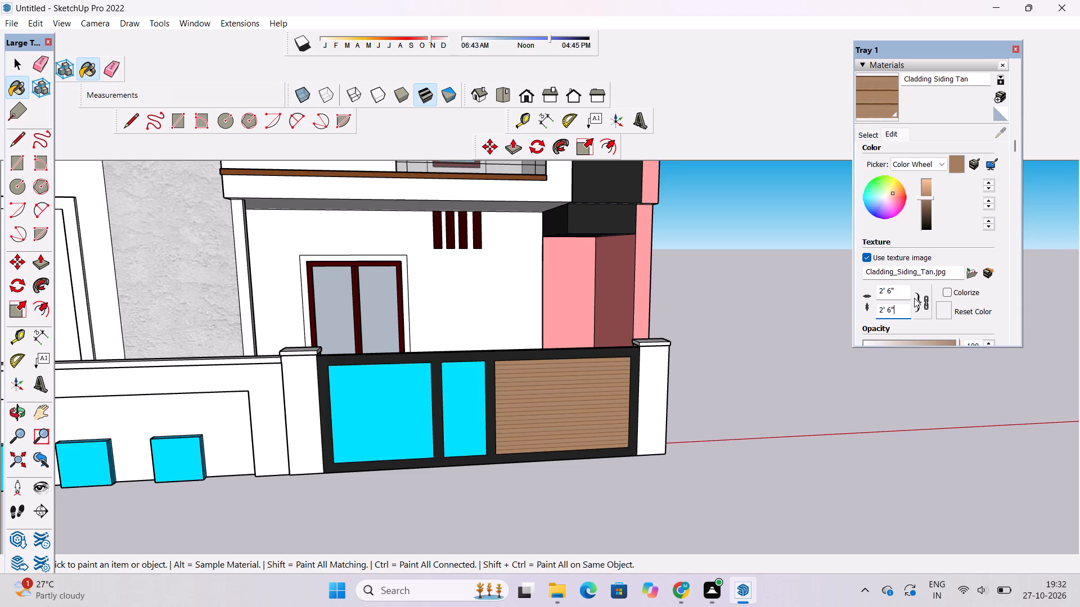
key(BackSpace)
key(BackSpace)
key(BackSpace)
key(BackSpace)
key(BackSpace)
key(BackSpace)
key(BackSpace)
key(BackSpace)
key(BackSpace)
key(BackSpace)
key(BackSpace)
key(BackSpace)
key(BackSpace)
key(BackSpace)
text(20')
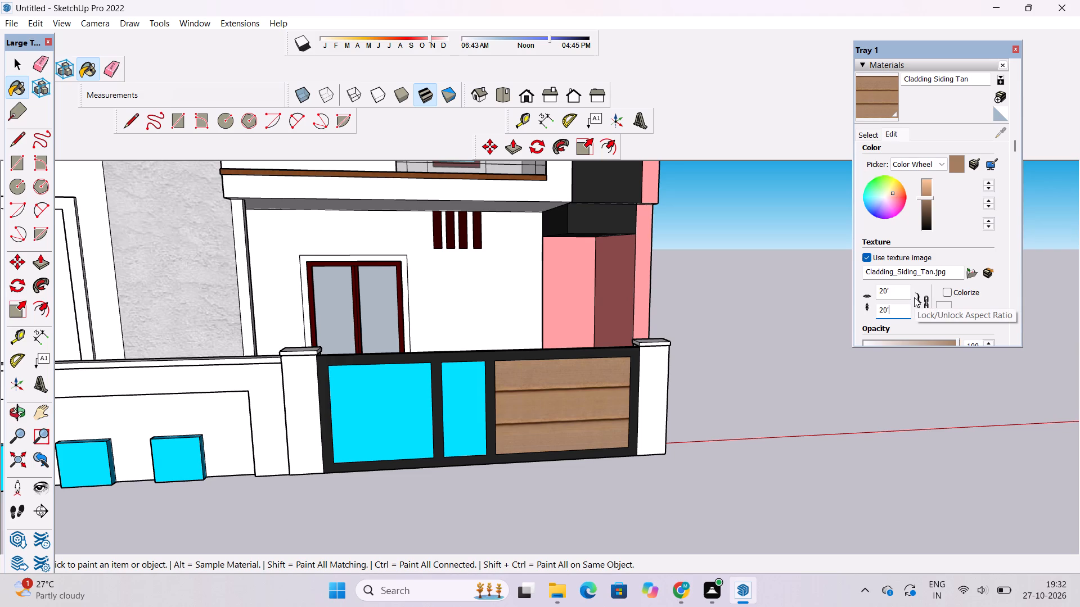
key(BackSpace)
key(BackSpace)
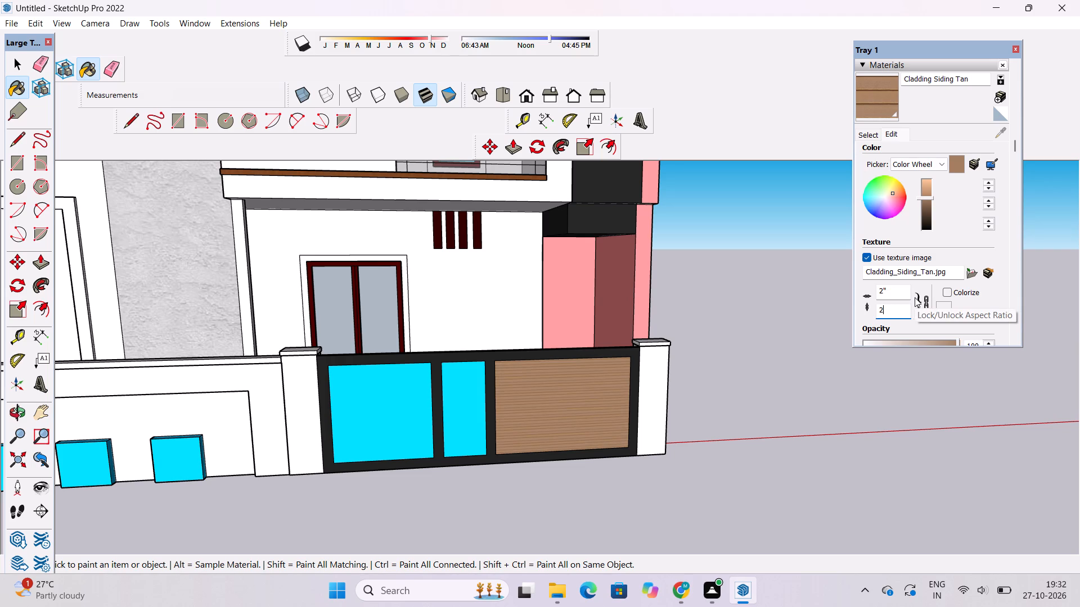
key(BackSpace)
text(15')
key(Return)
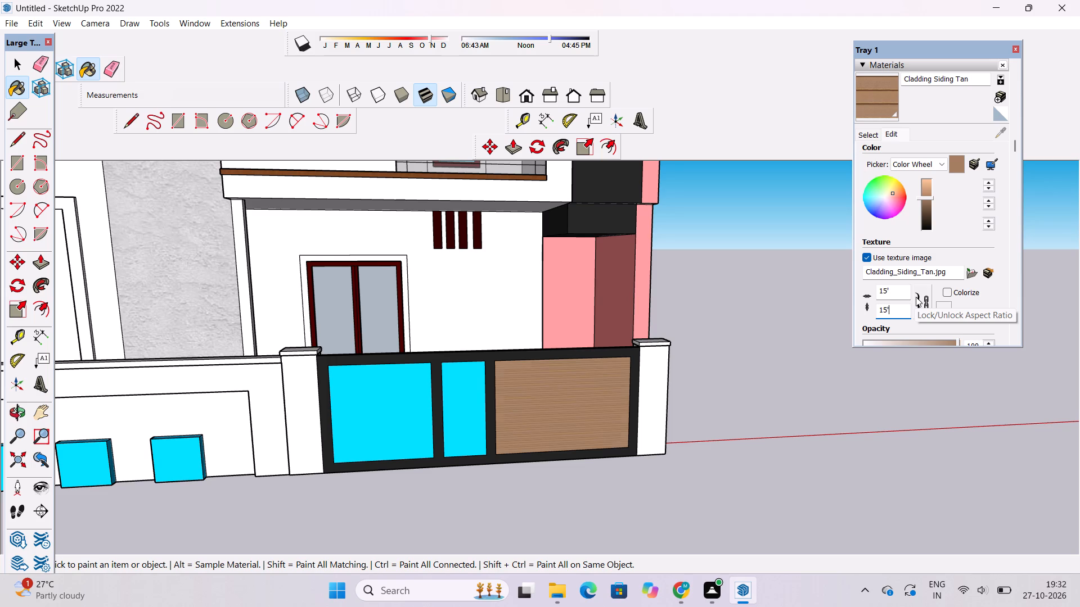
Recolour the Cladding Siding Tan material to a more saturated reddish orange and raise its brightness.
click(897, 191)
click(900, 193)
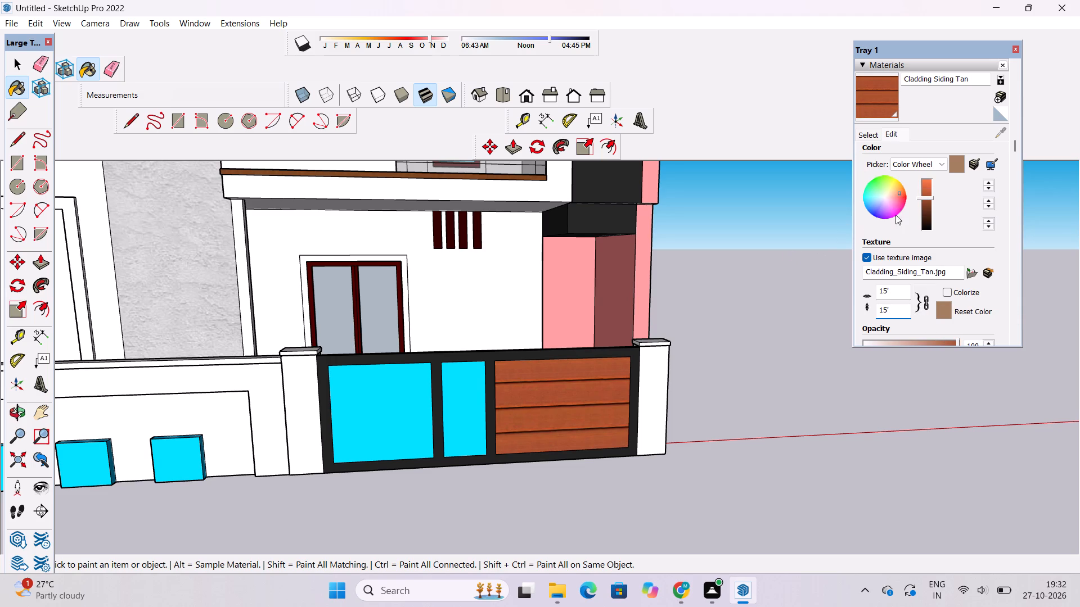
click(926, 191)
Paint the gate's inner face and top edge with 0009_Linen from Colors-Named.
scroll(596, 395, down, 2)
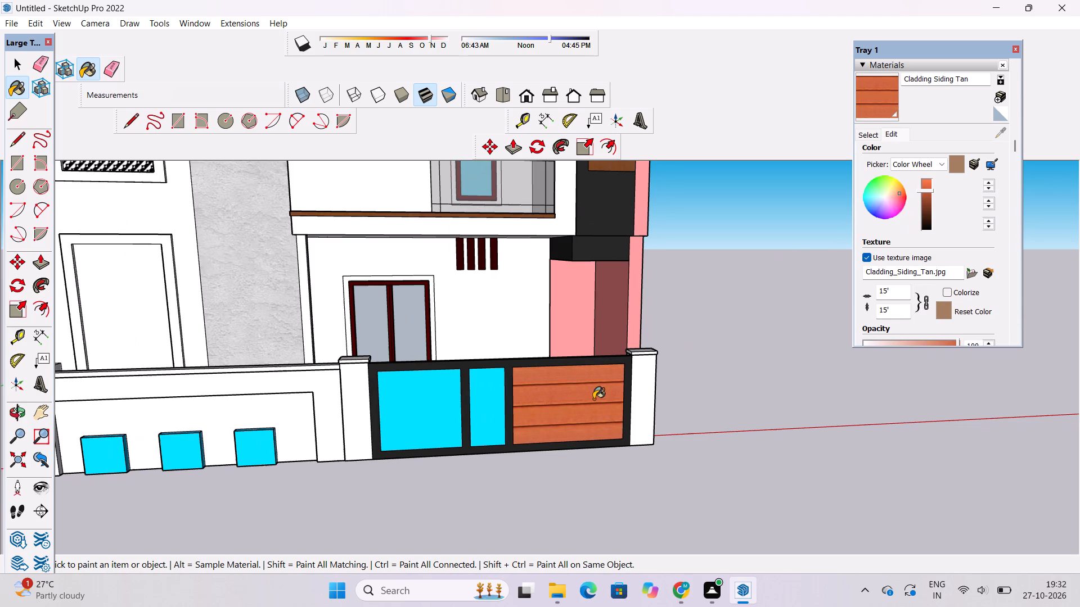
key(o)
click(10, 408)
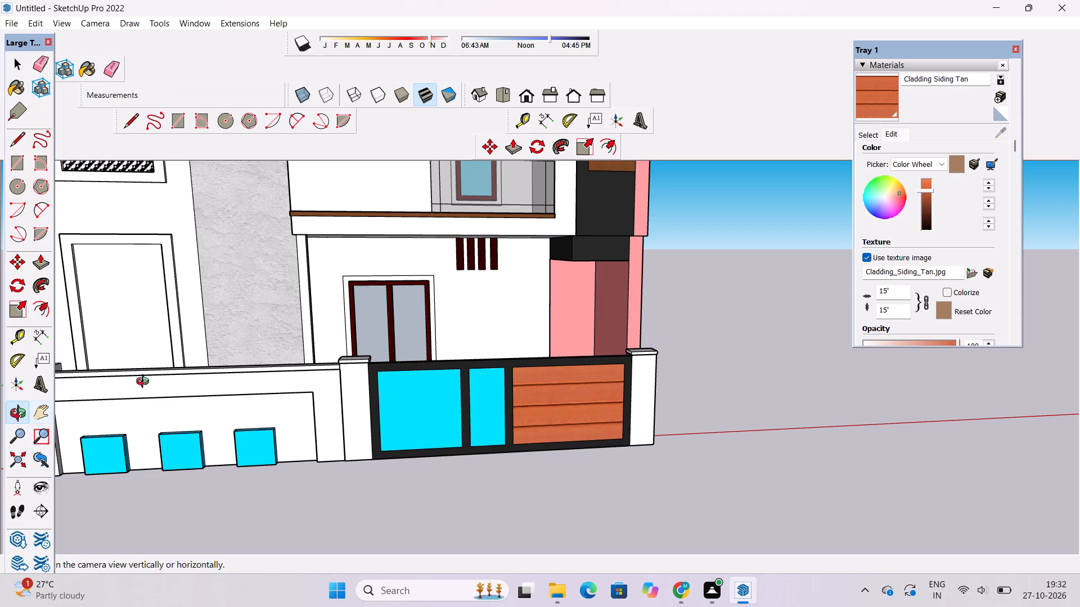
scroll(167, 386, down, 5)
drag(381, 368, 281, 377)
scroll(352, 375, up, 3)
shift+drag(395, 373, 409, 401)
drag(433, 416, 524, 416)
scroll(437, 447, up, 3)
scroll(436, 443, down, 2)
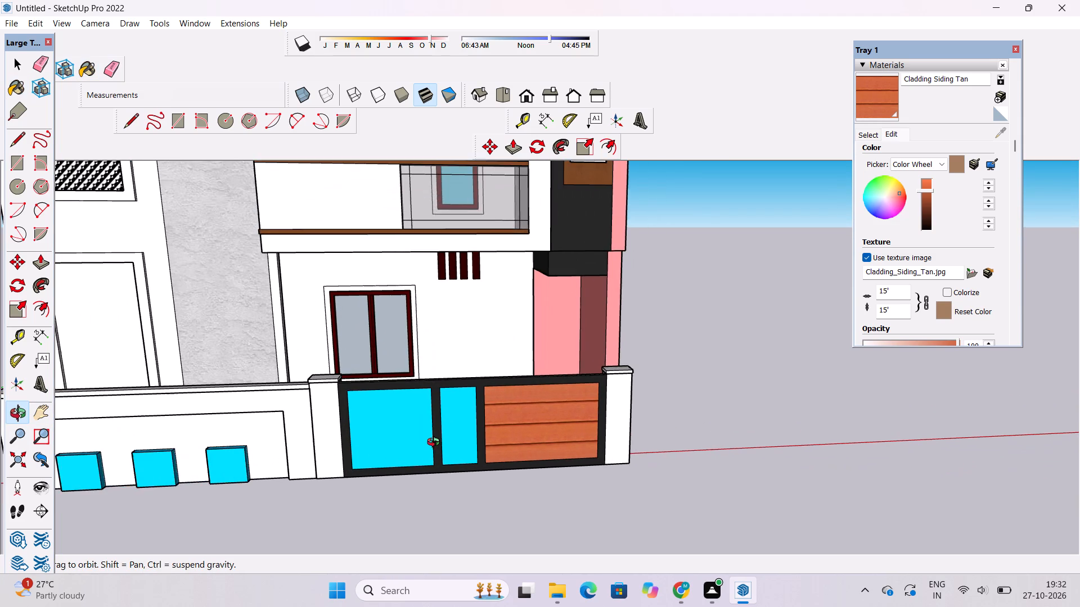
shift+drag(439, 447, 441, 411)
drag(441, 401, 355, 469)
scroll(449, 390, up, 3)
drag(552, 374, 253, 469)
scroll(384, 416, up, 4)
shift+drag(406, 412, 430, 461)
drag(469, 443, 435, 385)
scroll(517, 365, up, 6)
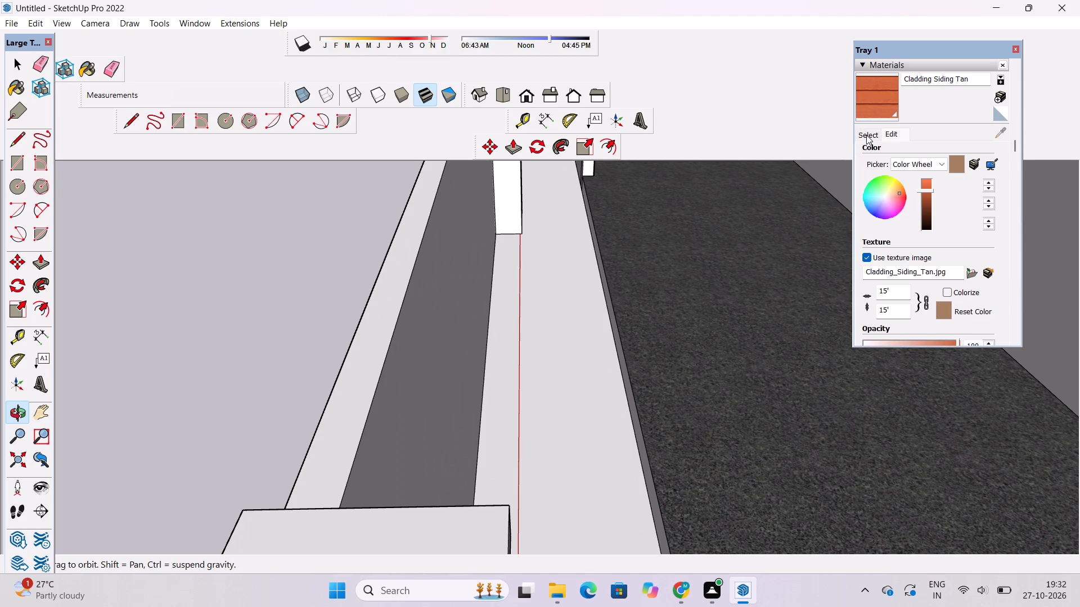
click(867, 136)
scroll(913, 207, up, 1)
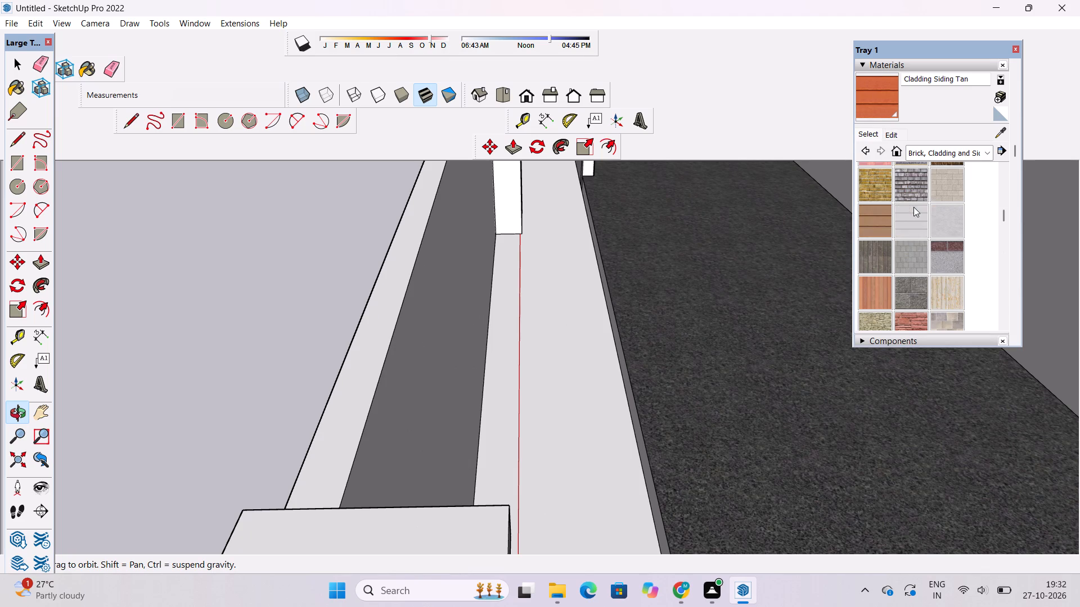
click(934, 149)
click(952, 213)
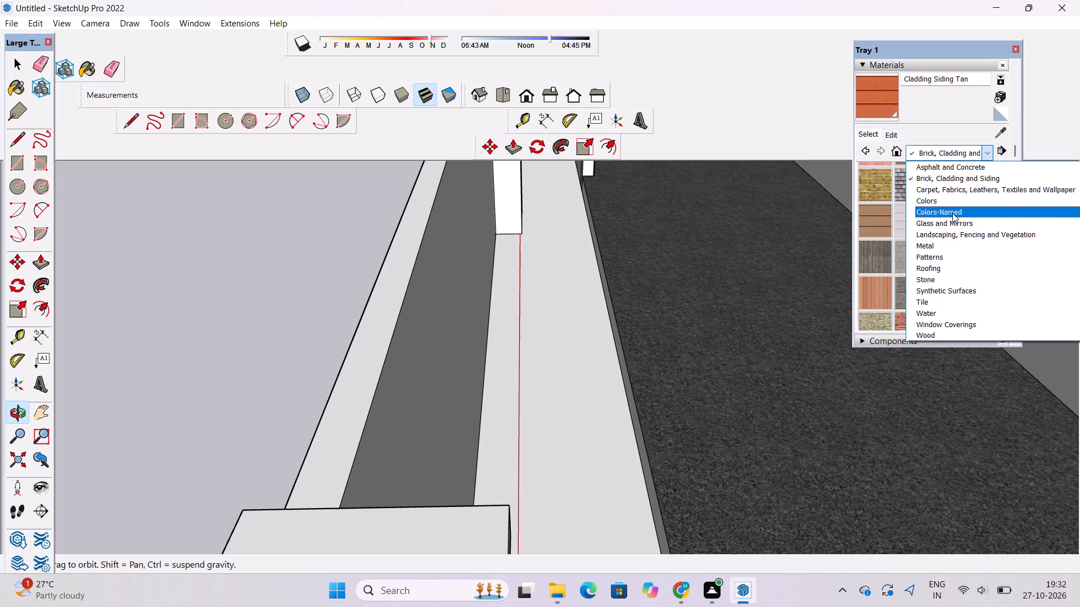
scroll(935, 233, down, 1)
click(948, 179)
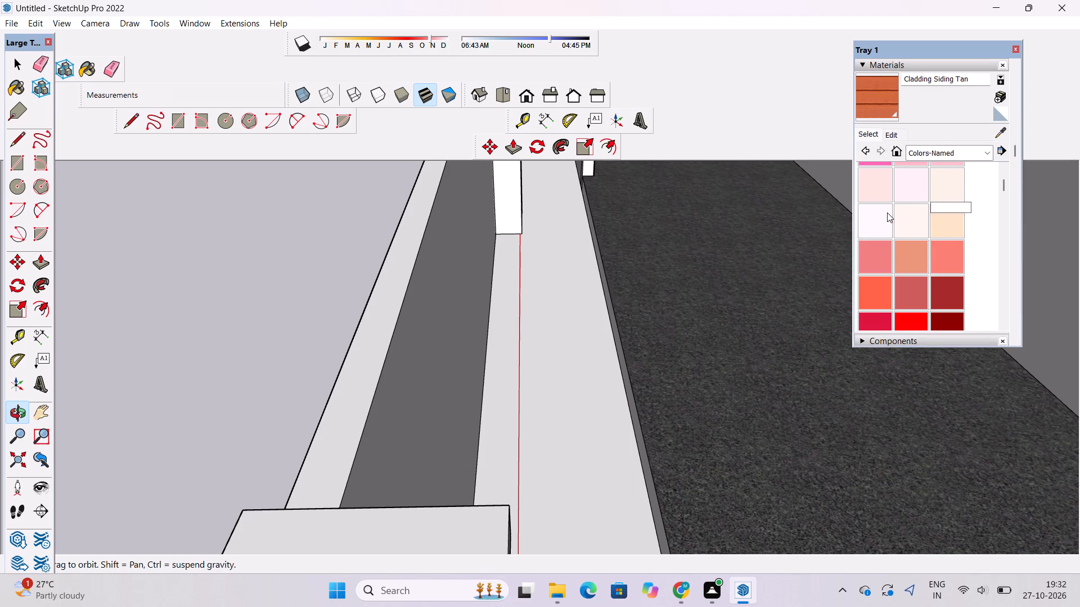
click(426, 336)
click(383, 318)
Review the painted gate and compound wall from the front of the house.
scroll(509, 333, down, 5)
key(o)
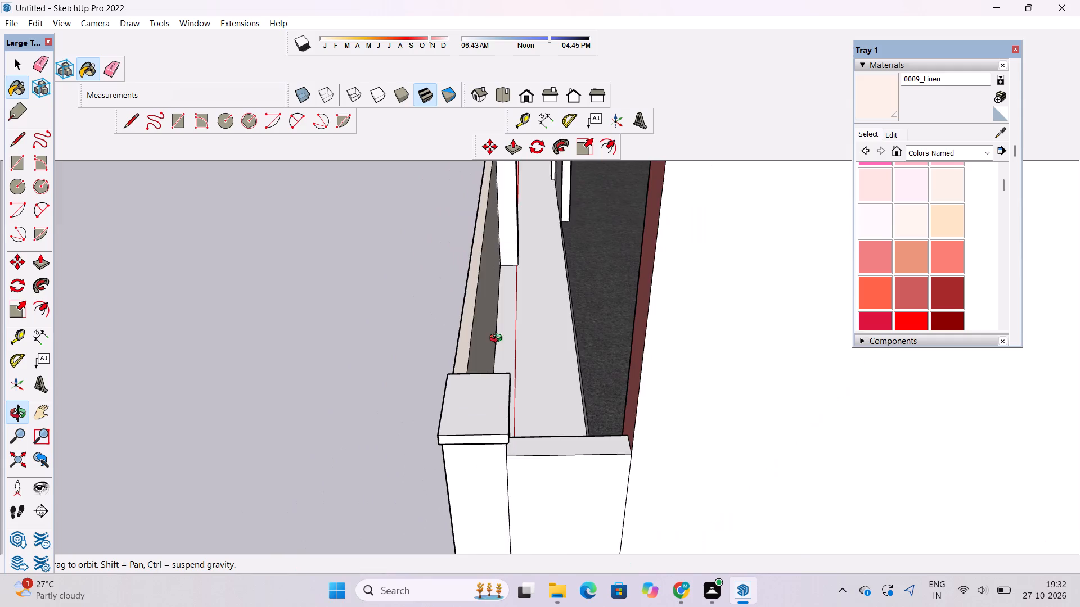
drag(434, 363, 703, 337)
scroll(682, 334, down, 5)
drag(586, 355, 690, 324)
scroll(694, 315, down, 6)
shift+drag(688, 306, 670, 333)
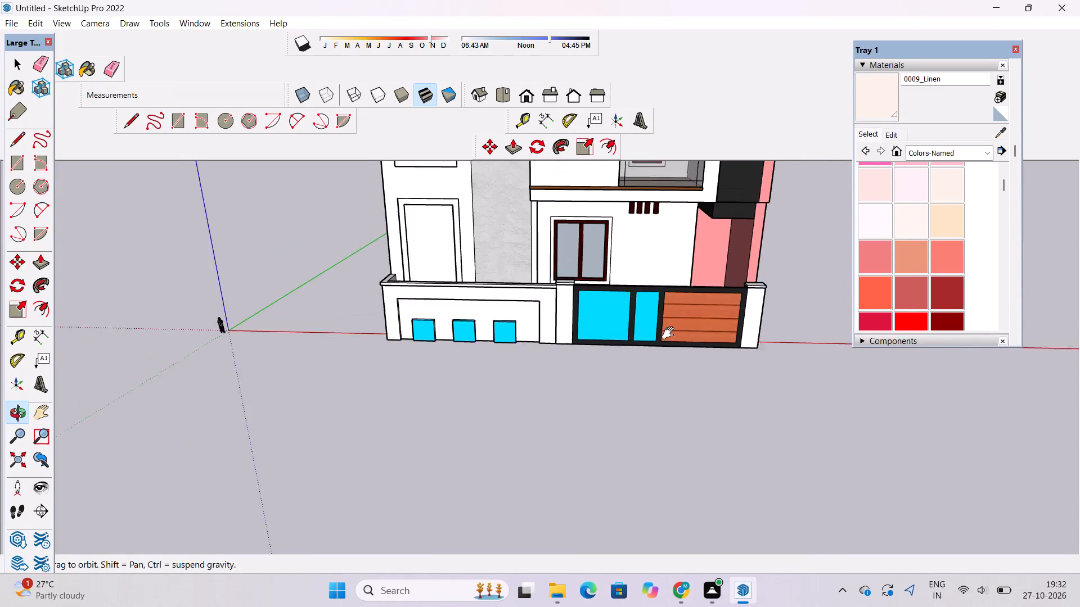
shift+drag(670, 333, 675, 333)
drag(668, 338, 681, 332)
scroll(606, 315, up, 3)
shift+drag(596, 300, 593, 316)
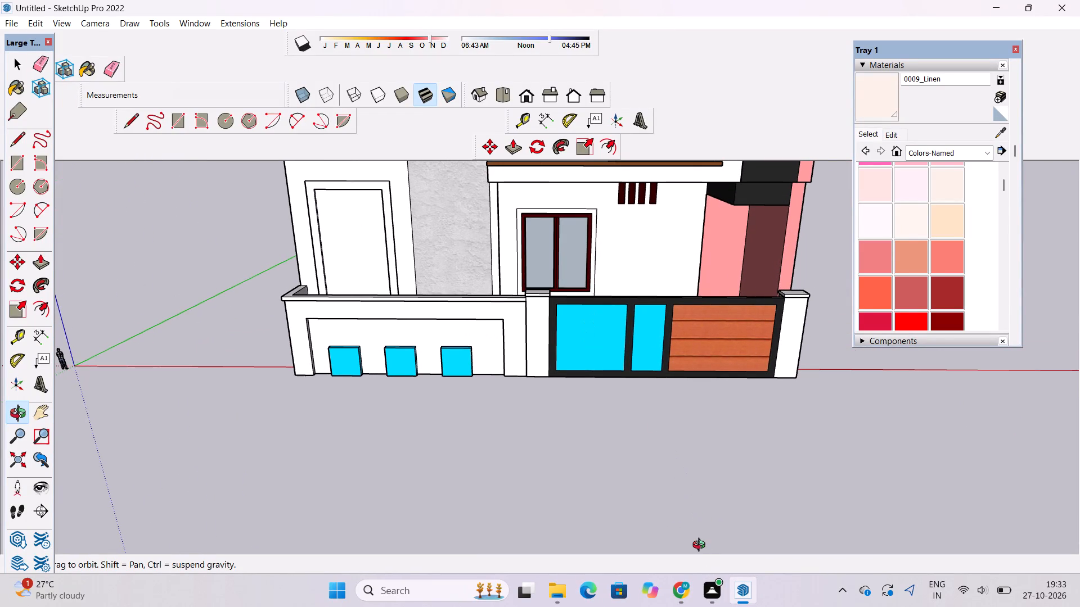
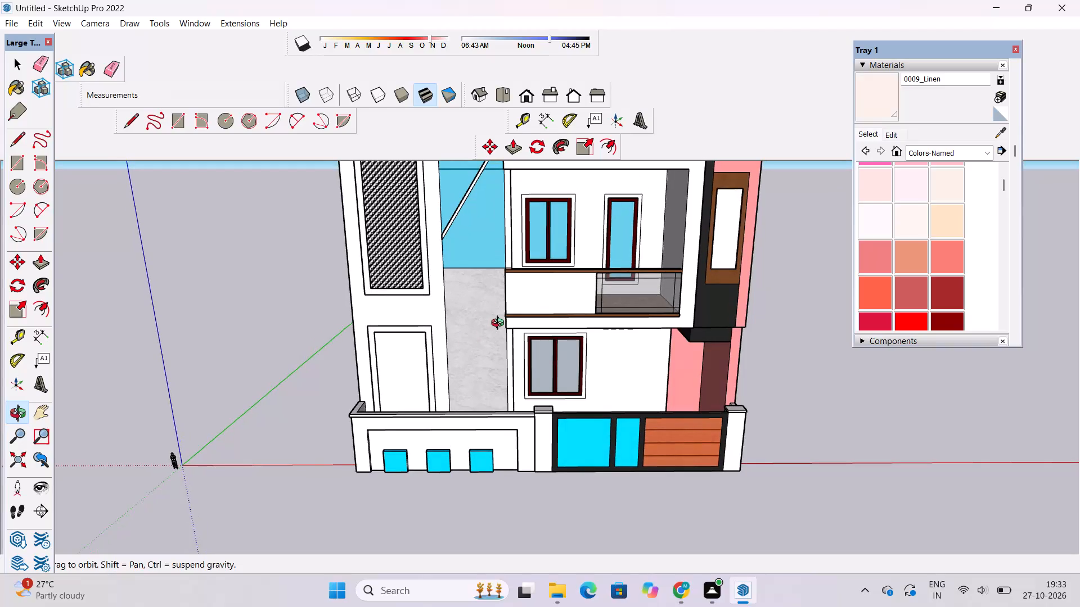
Inspect the building's front facade, side walls, stair tower slab and roof for surfaces that still need a material.
scroll(491, 325, down, 3)
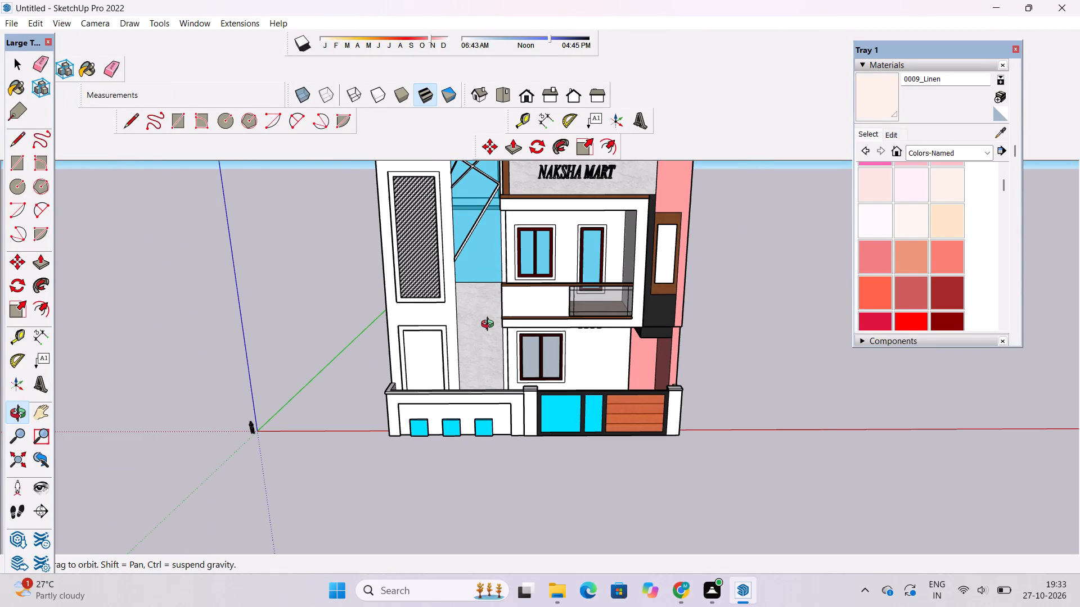
scroll(460, 315, down, 2)
shift+drag(580, 287, 548, 342)
drag(534, 352, 588, 366)
shift+drag(503, 329, 506, 350)
drag(505, 355, 566, 364)
scroll(557, 349, up, 3)
drag(268, 351, 515, 341)
scroll(484, 329, down, 4)
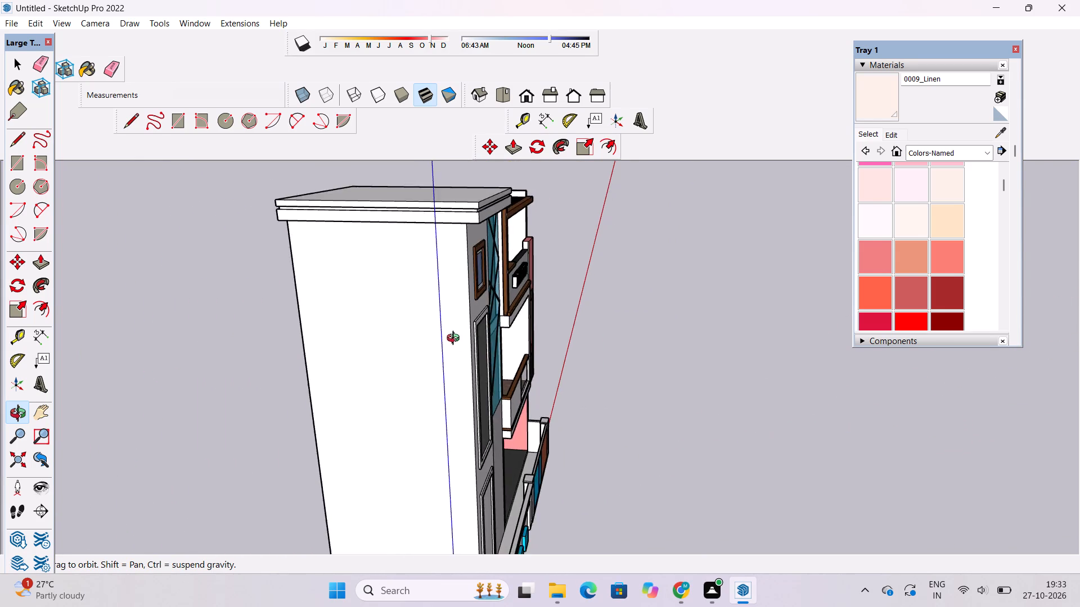
drag(454, 338, 396, 280)
scroll(398, 231, up, 3)
drag(409, 225, 405, 294)
drag(471, 283, 341, 181)
scroll(473, 219, up, 2)
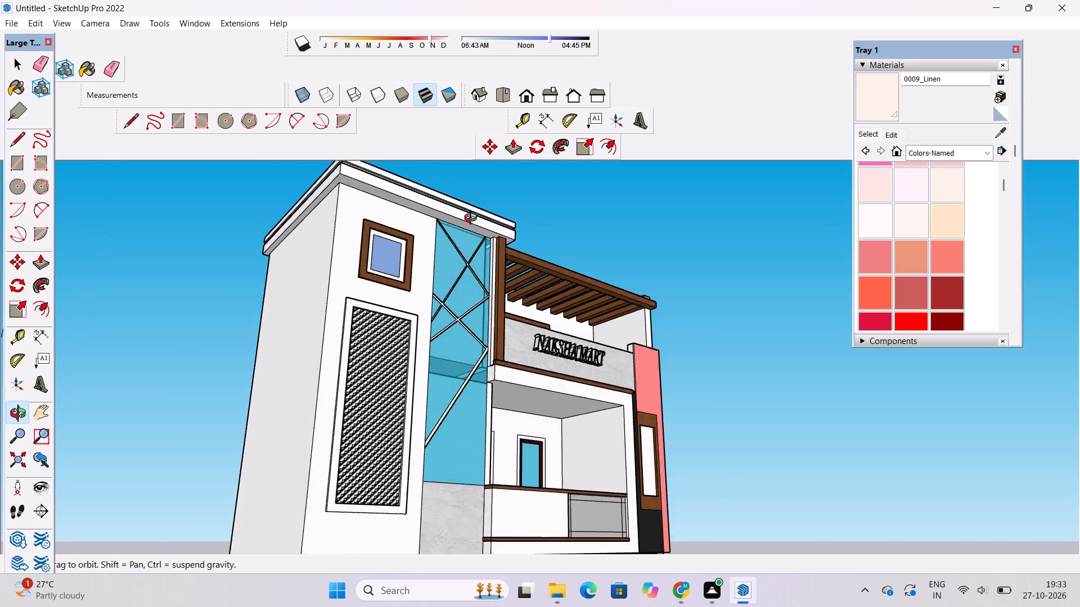
scroll(473, 219, up, 2)
drag(684, 254, 211, 352)
shift+drag(436, 287, 373, 303)
drag(481, 303, 312, 322)
scroll(601, 281, up, 5)
shift+drag(706, 309, 613, 326)
drag(673, 342, 519, 305)
scroll(579, 298, up, 4)
drag(642, 328, 529, 305)
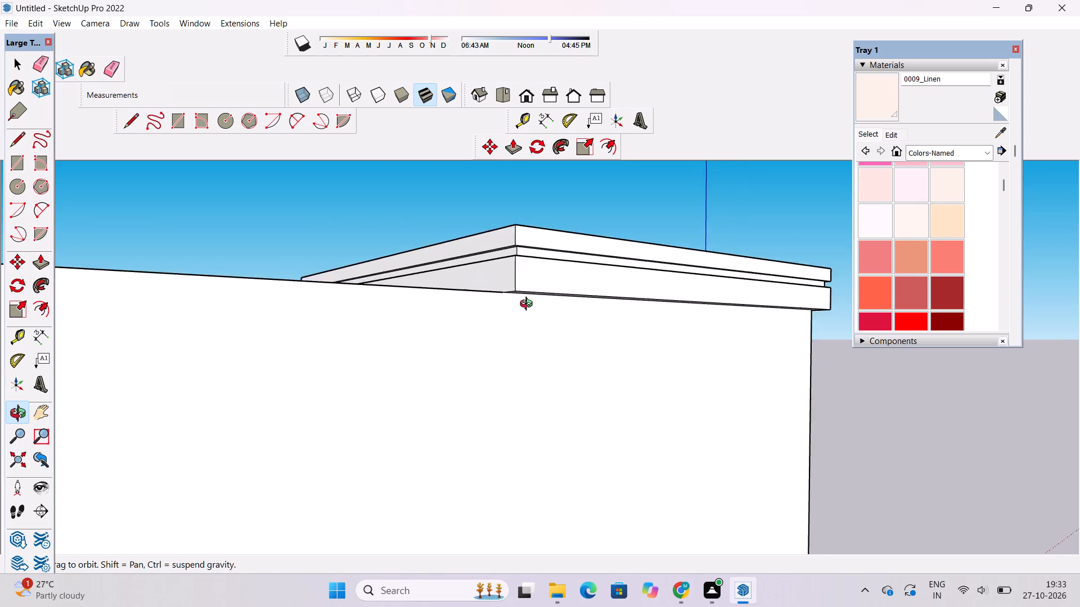
drag(530, 310, 567, 359)
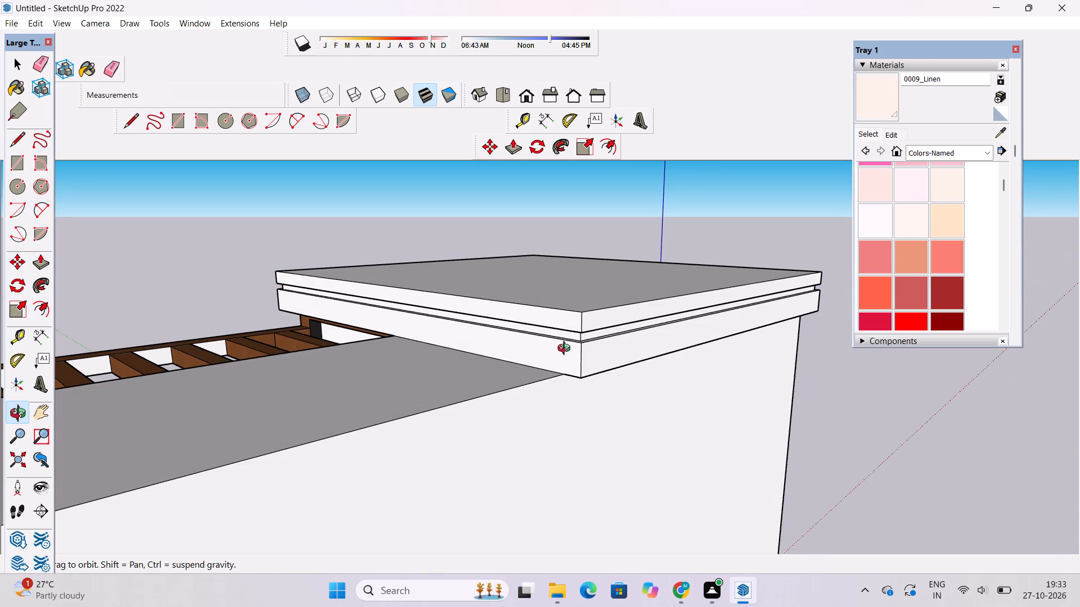
scroll(566, 341, down, 1)
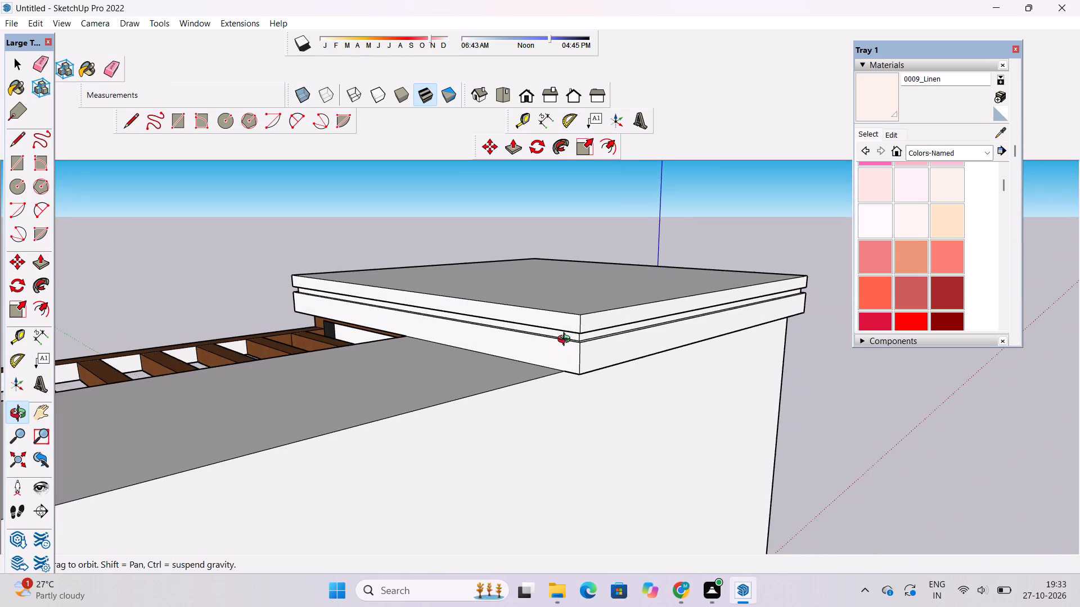
scroll(566, 341, down, 1)
scroll(566, 339, up, 1)
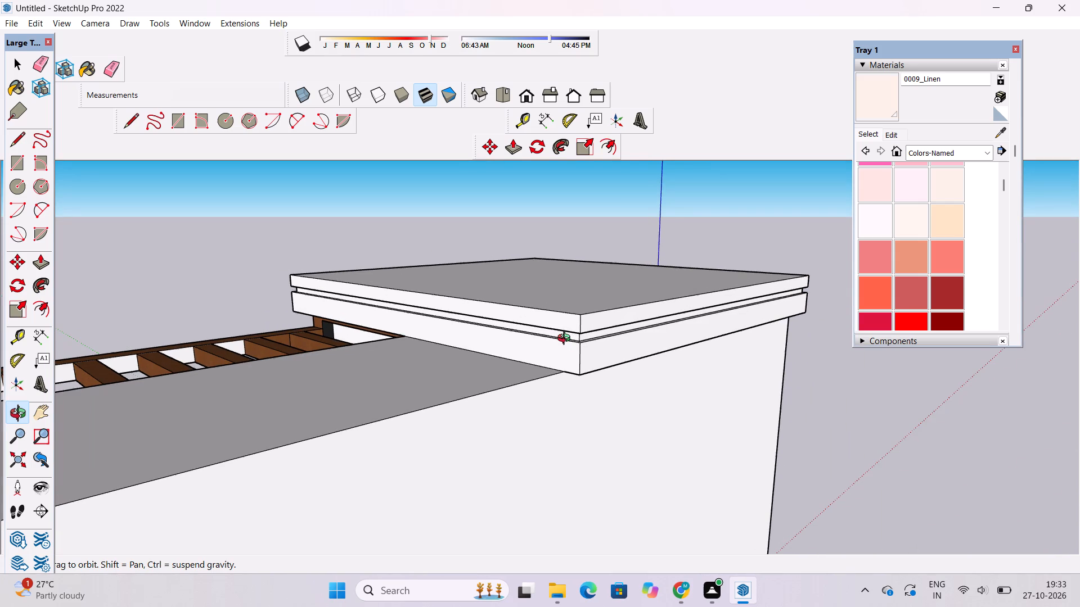
scroll(566, 337, down, 4)
shift+drag(564, 337, 551, 333)
shift+drag(539, 328, 595, 345)
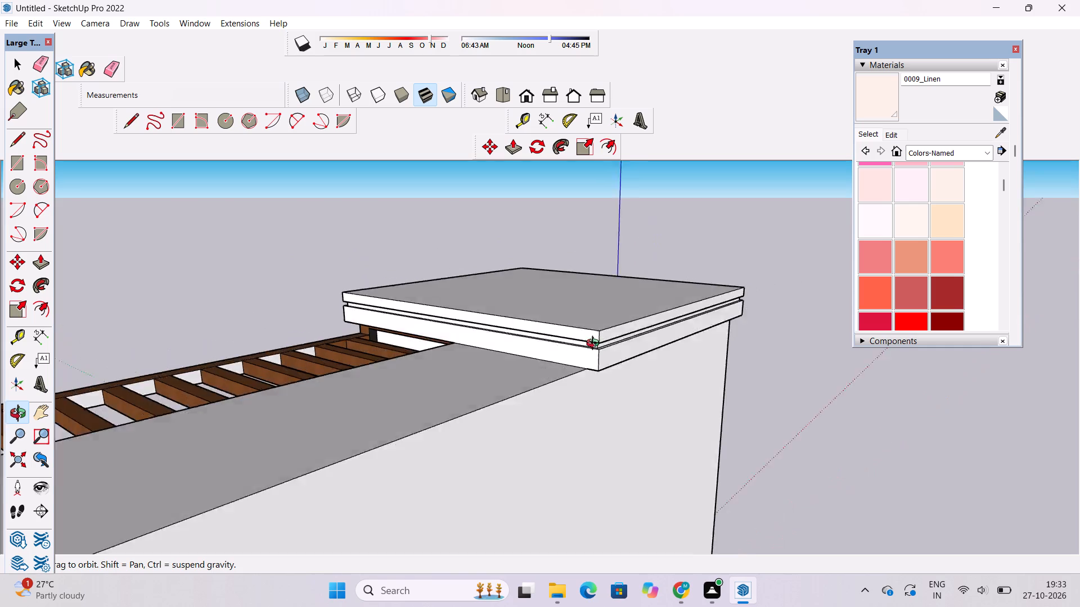
Paint the bare white end face of the pergola's front beam with Wood Cherry Original from the Wood materials.
shift+drag(595, 345, 691, 345)
scroll(697, 339, down, 5)
shift+drag(687, 369, 640, 287)
drag(542, 327, 751, 348)
scroll(666, 402, up, 3)
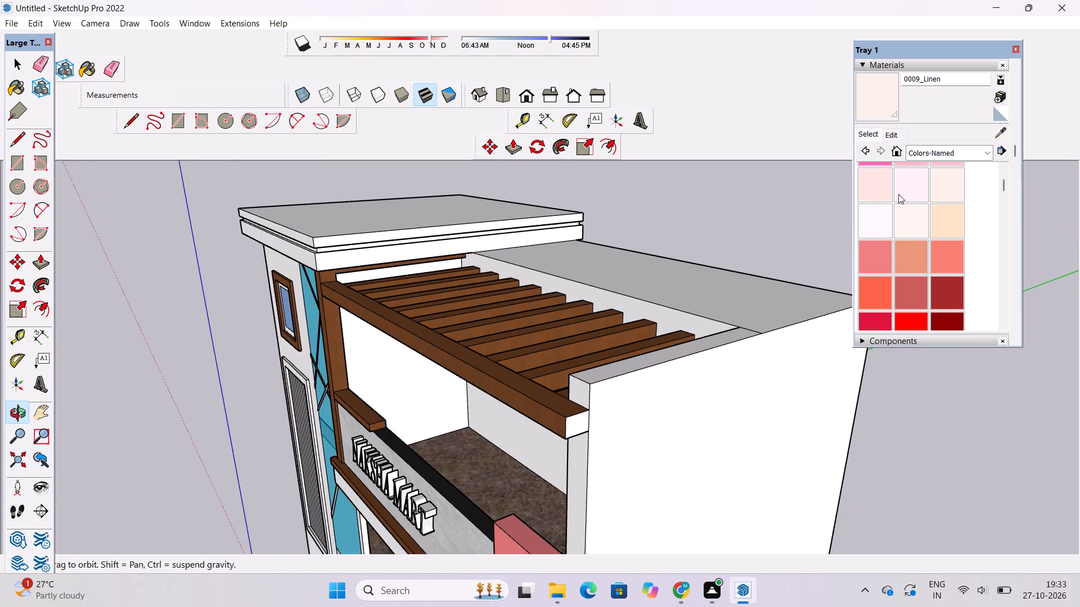
click(919, 155)
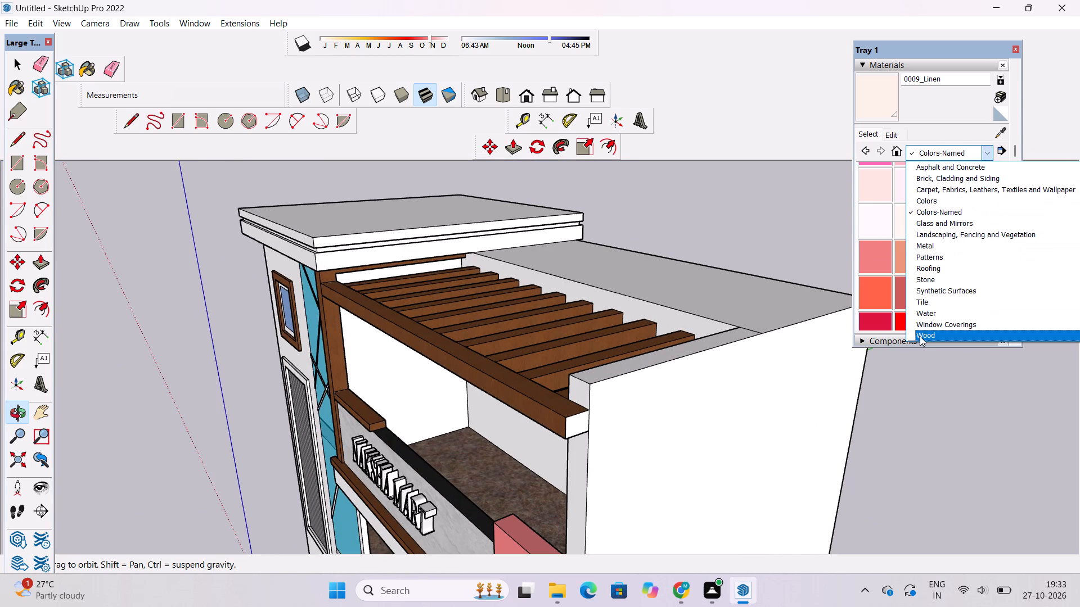
click(920, 337)
click(939, 183)
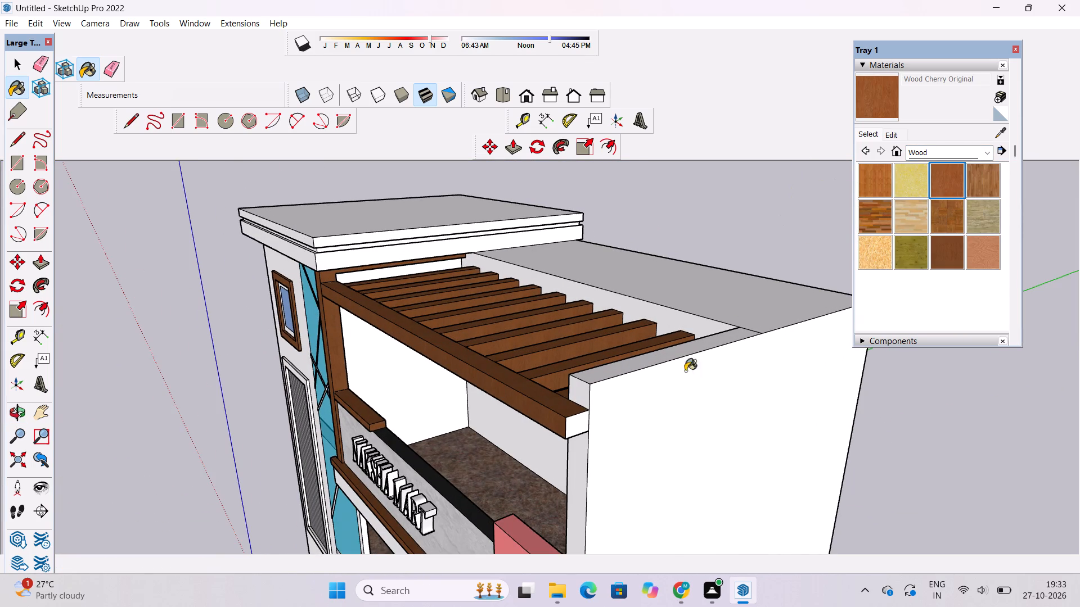
scroll(558, 438, up, 5)
click(615, 393)
scroll(493, 364, down, 10)
Examine the pergola, tower roof, sign wall and whole front facade for remaining unpainted surfaces.
key(o)
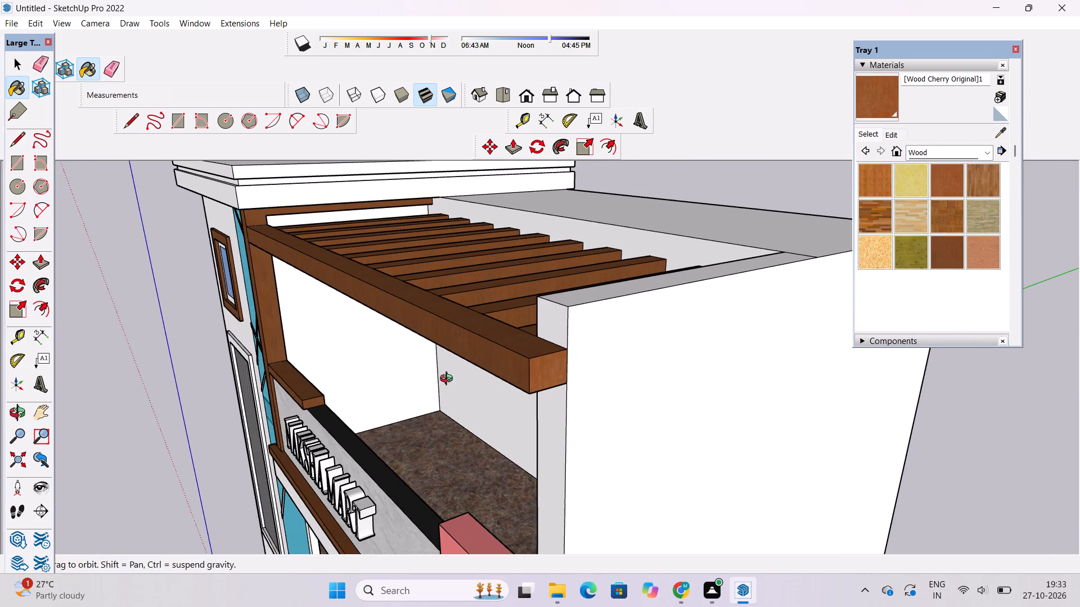
drag(469, 382, 702, 243)
scroll(701, 239, down, 2)
drag(700, 246, 629, 254)
drag(578, 268, 485, 341)
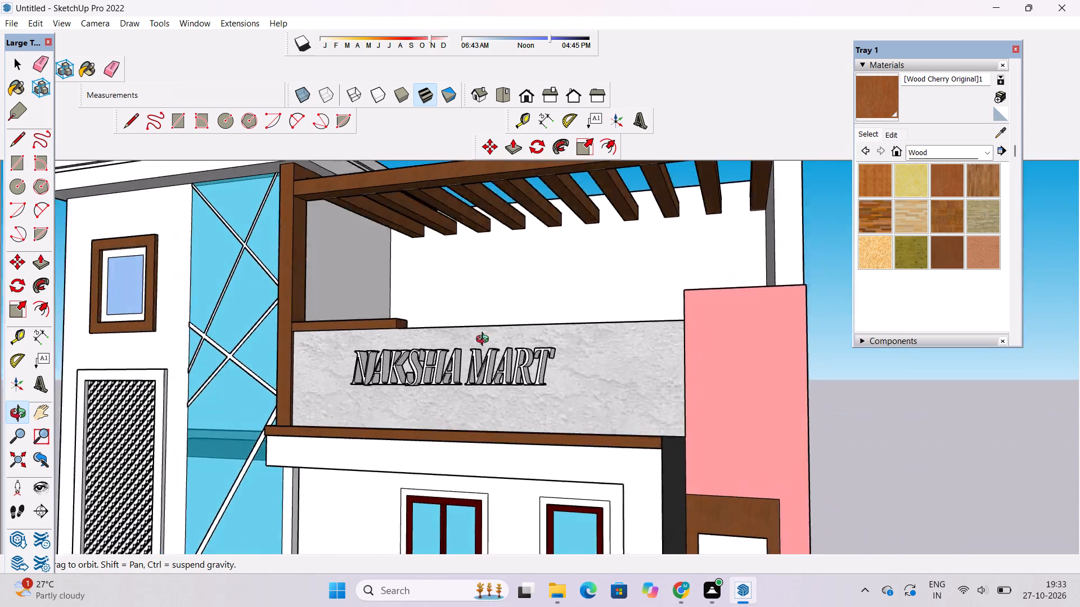
drag(485, 341, 415, 434)
drag(408, 287, 461, 385)
scroll(442, 247, up, 5)
shift+drag(457, 295, 496, 369)
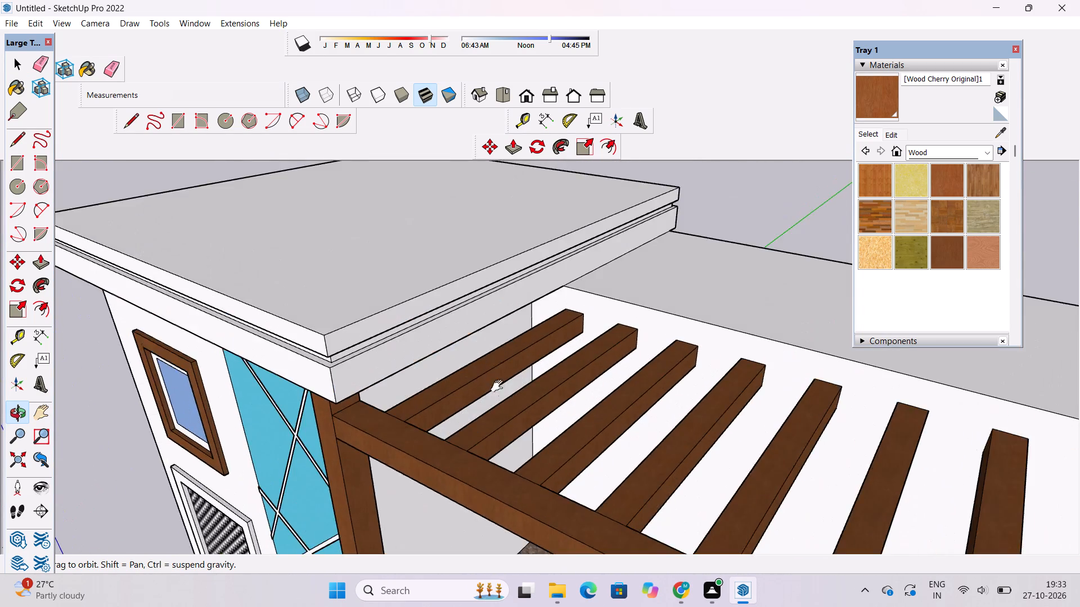
drag(501, 391, 488, 277)
scroll(368, 384, up, 2)
drag(312, 341, 409, 348)
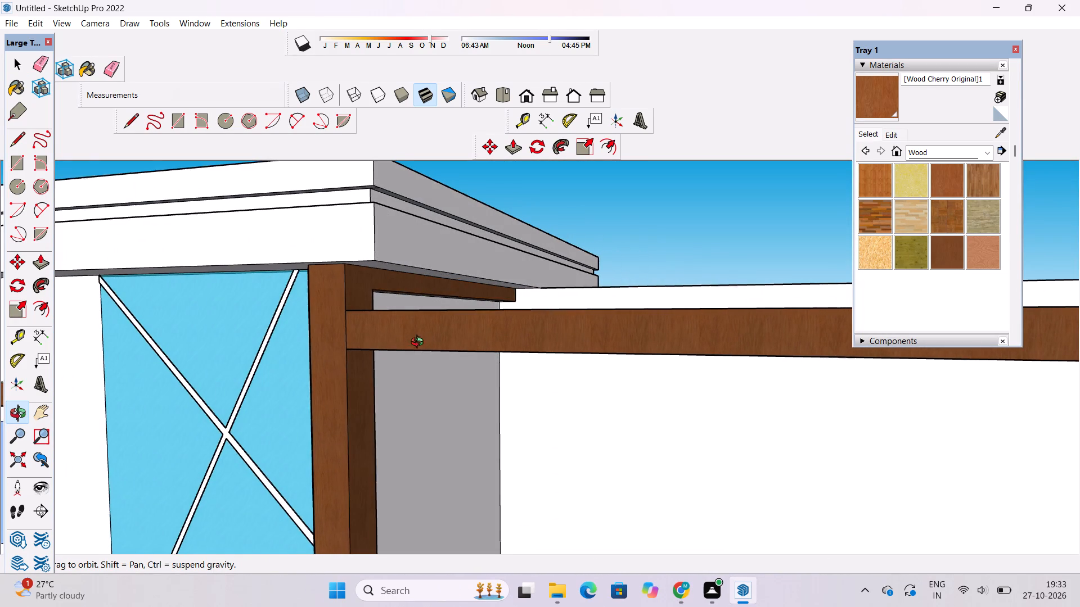
scroll(429, 336, down, 1)
click(446, 366)
scroll(451, 346, down, 3)
drag(470, 357, 628, 365)
scroll(620, 360, down, 4)
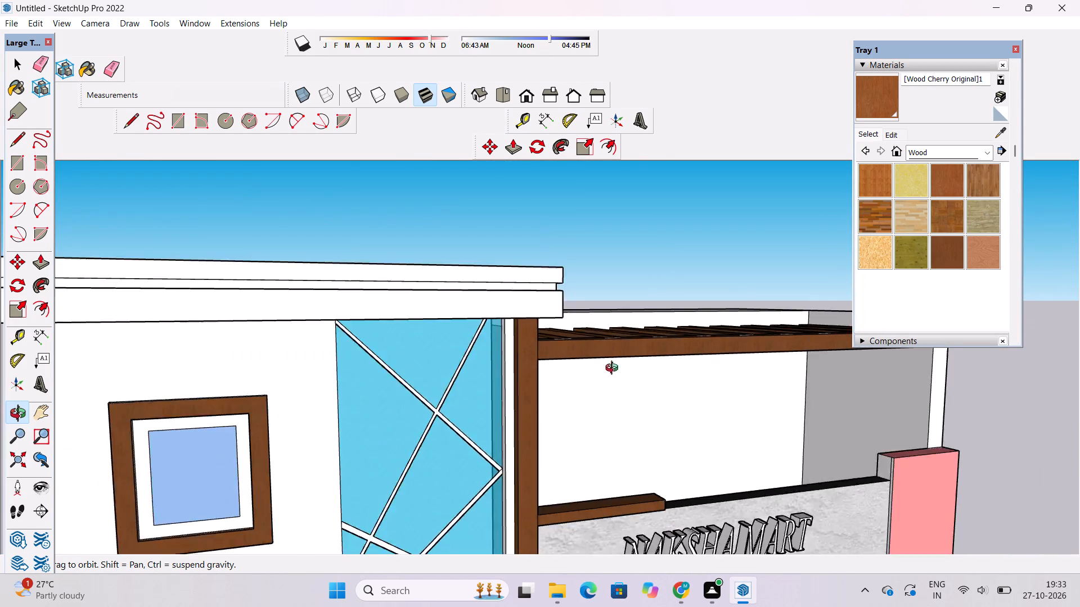
scroll(614, 369, down, 1)
shift+drag(639, 392, 555, 336)
scroll(431, 389, up, 10)
drag(402, 384, 483, 400)
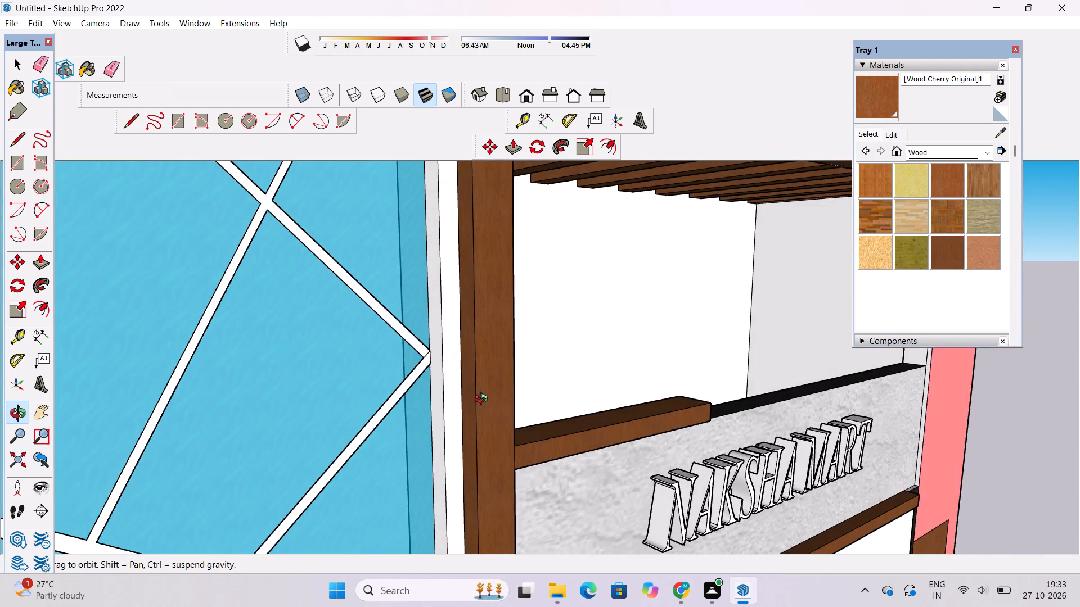
scroll(375, 344, down, 14)
shift+drag(476, 427, 467, 340)
drag(471, 342, 286, 372)
scroll(285, 372, down, 2)
shift+drag(325, 372, 334, 349)
scroll(341, 338, down, 4)
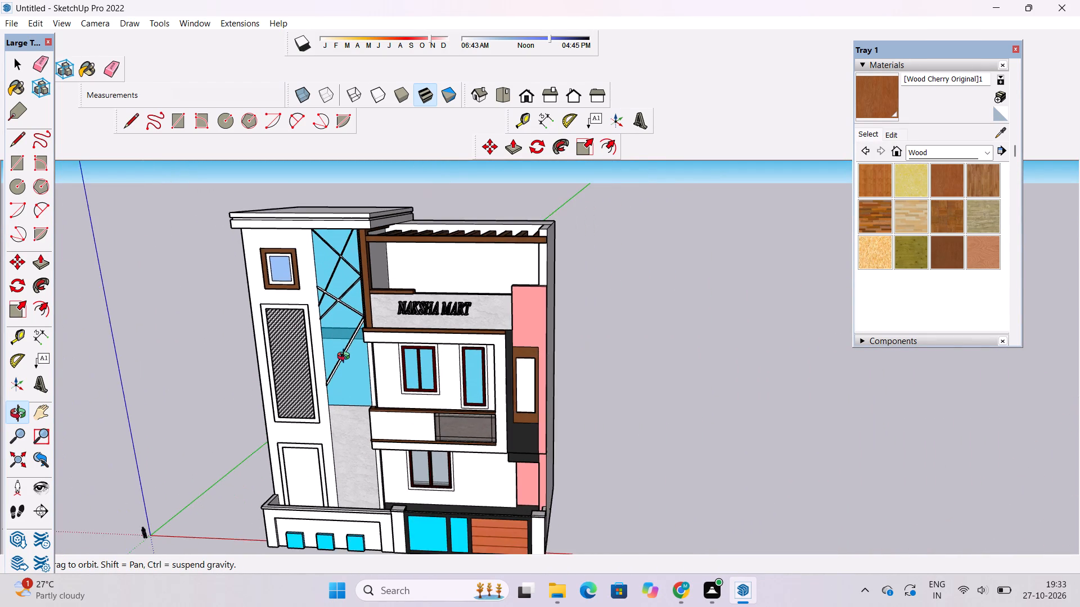
shift+drag(346, 357, 355, 336)
click(355, 336)
scroll(358, 340, down, 2)
shift+drag(356, 369, 382, 359)
scroll(382, 359, up, 3)
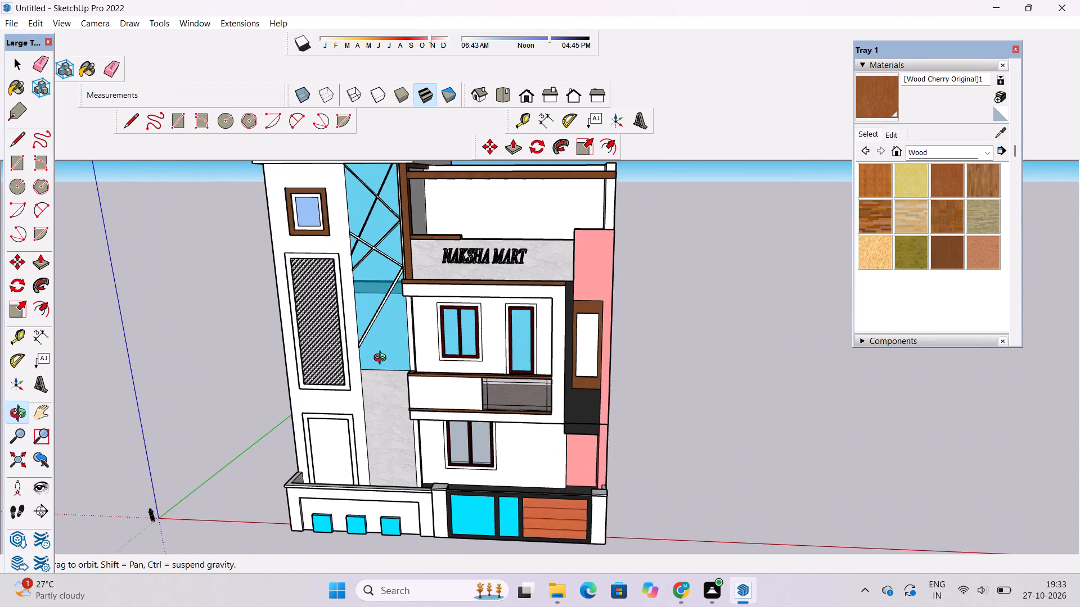
shift+drag(449, 360, 439, 354)
drag(454, 356, 485, 355)
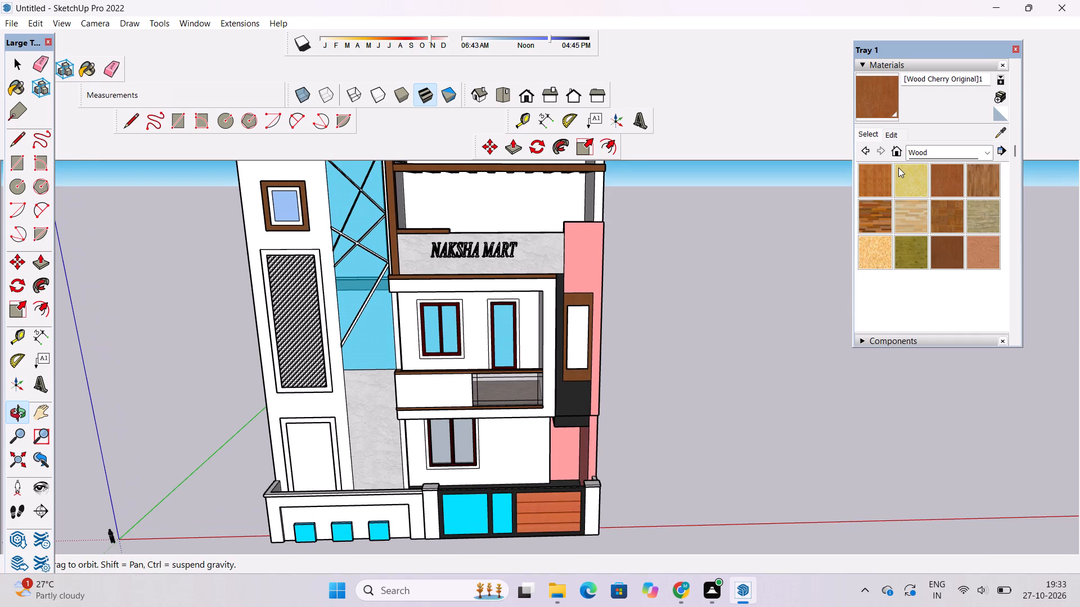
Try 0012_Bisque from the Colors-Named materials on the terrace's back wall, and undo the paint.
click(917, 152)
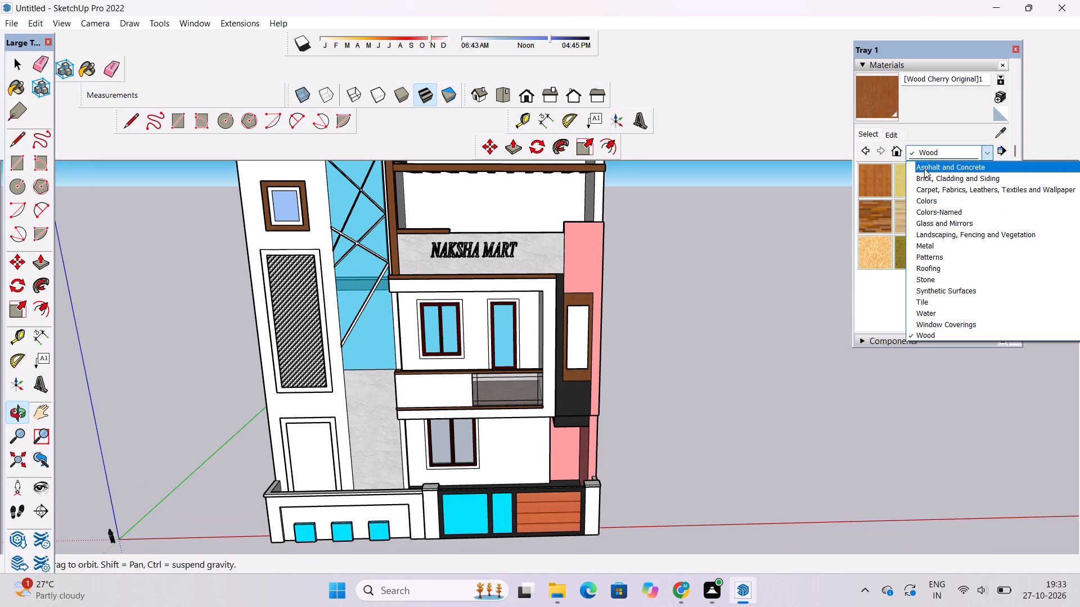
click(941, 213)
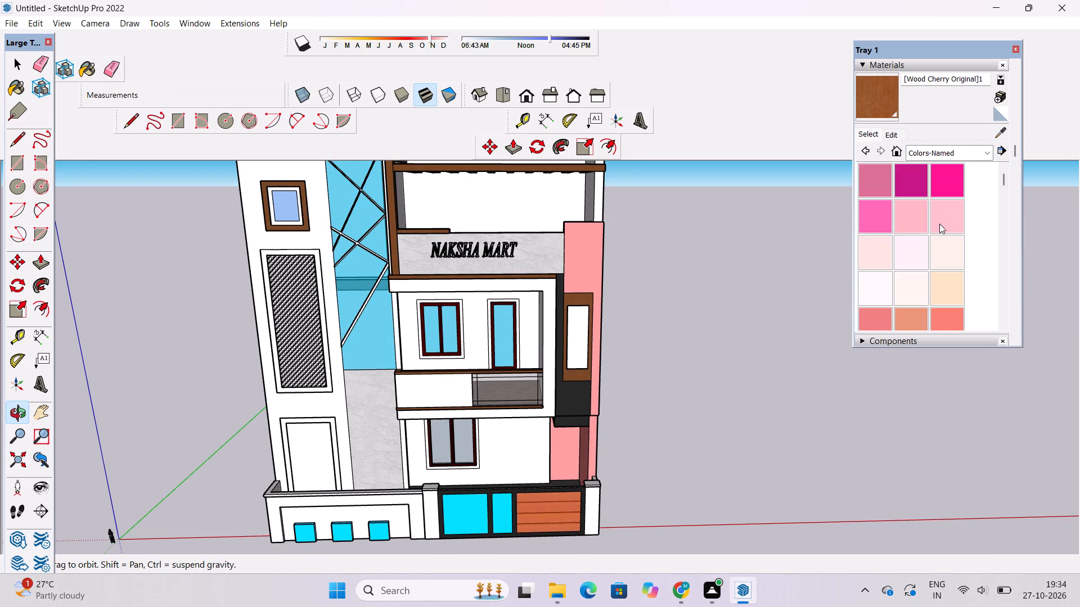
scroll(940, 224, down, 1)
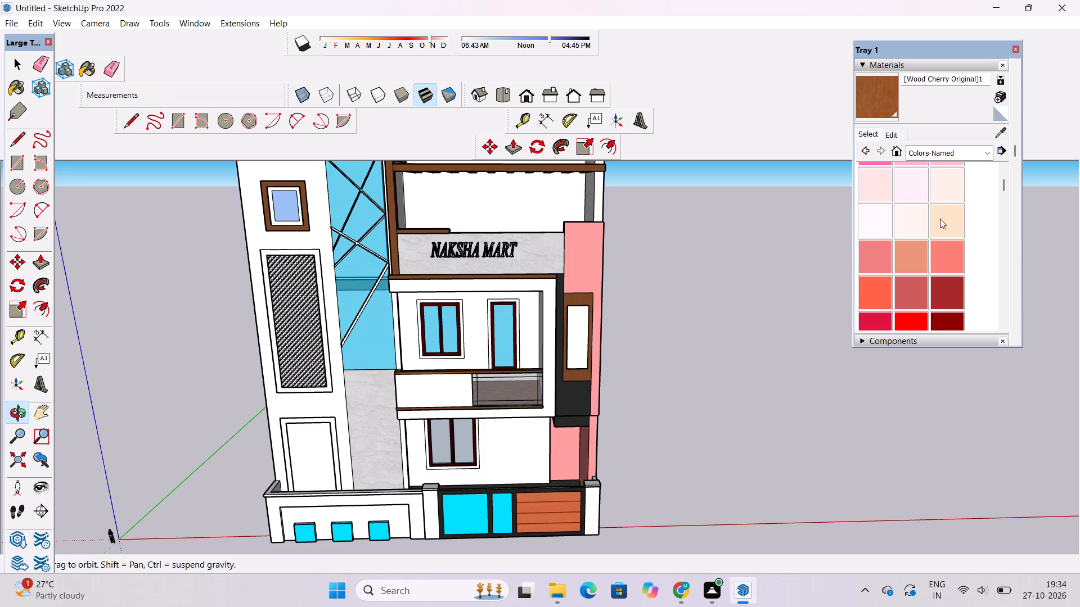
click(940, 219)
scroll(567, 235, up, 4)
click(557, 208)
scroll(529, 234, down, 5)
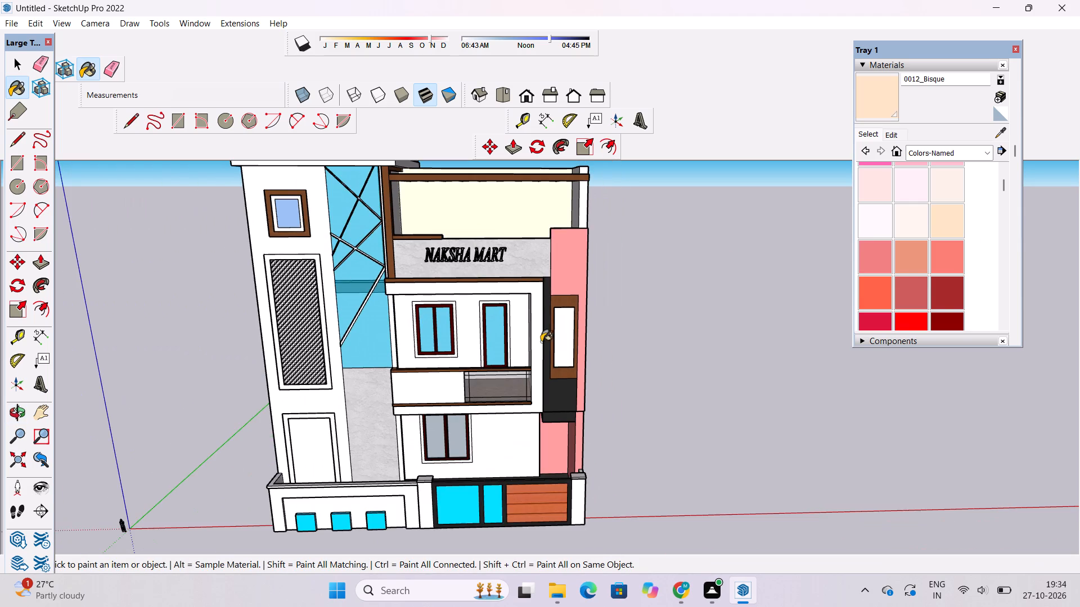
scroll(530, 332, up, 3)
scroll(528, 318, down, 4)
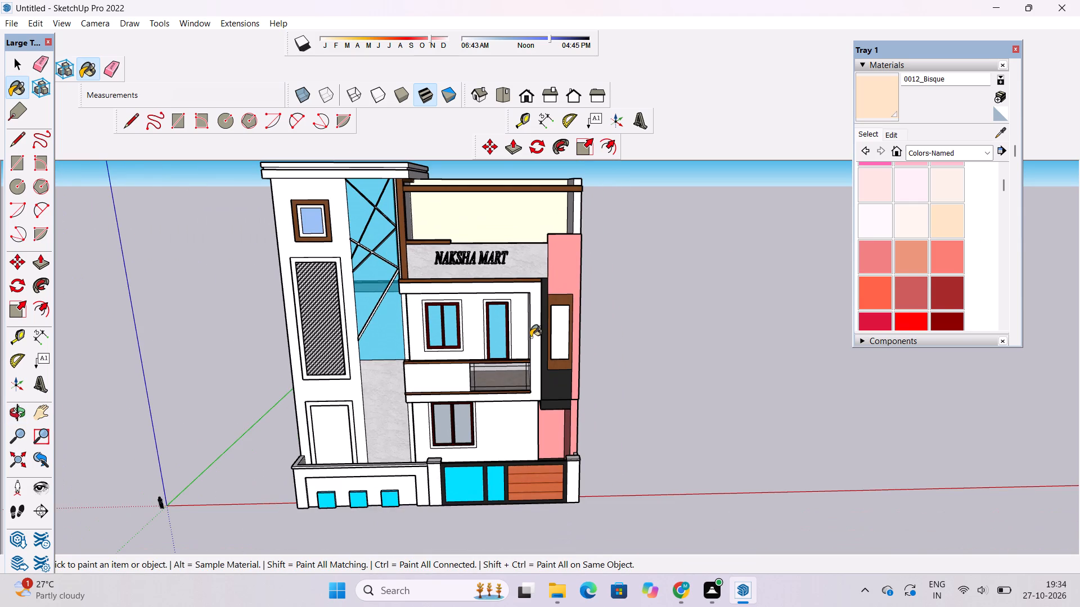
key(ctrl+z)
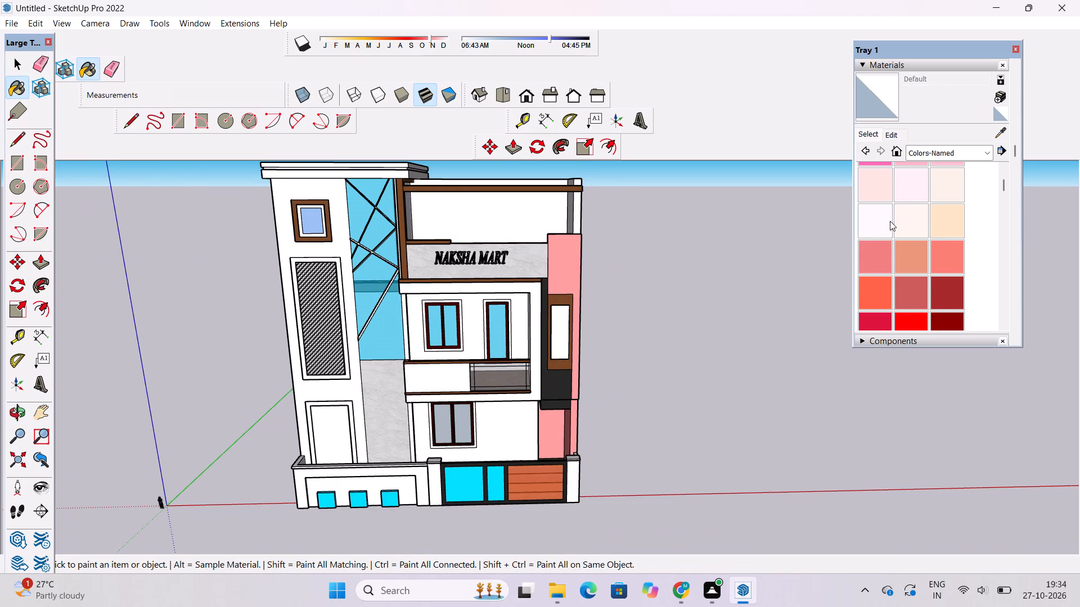
Paint the terrace's back wall and the wall faces around the upper-floor balcony windows with 0011_Seashell.
click(912, 219)
click(530, 218)
scroll(530, 277, up, 4)
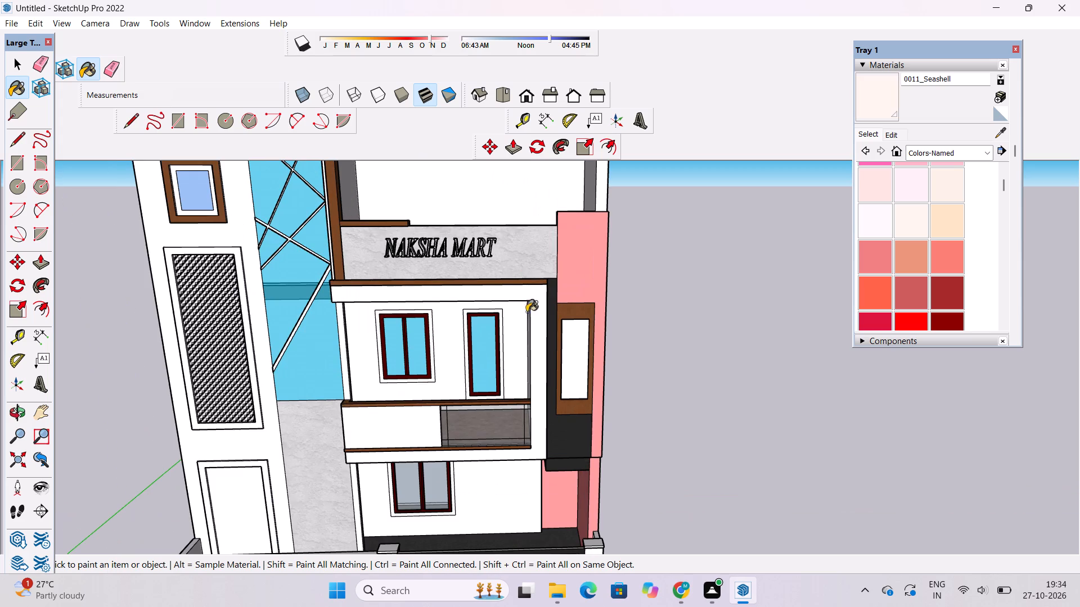
click(521, 327)
scroll(531, 313, up, 5)
click(538, 283)
scroll(458, 310, up, 7)
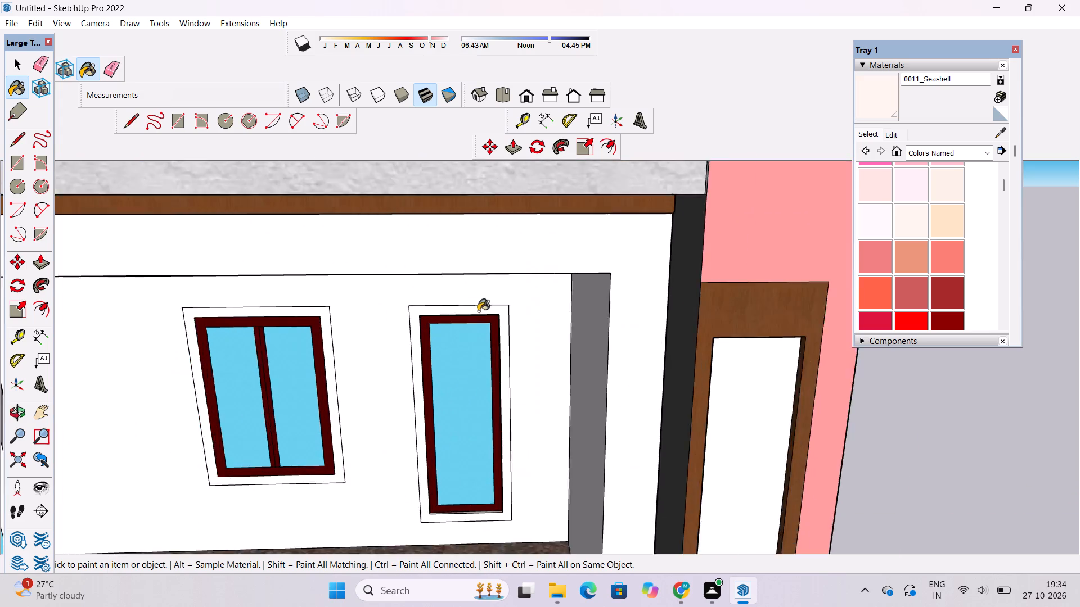
scroll(478, 311, up, 4)
click(703, 302)
scroll(445, 304, down, 12)
scroll(207, 366, up, 5)
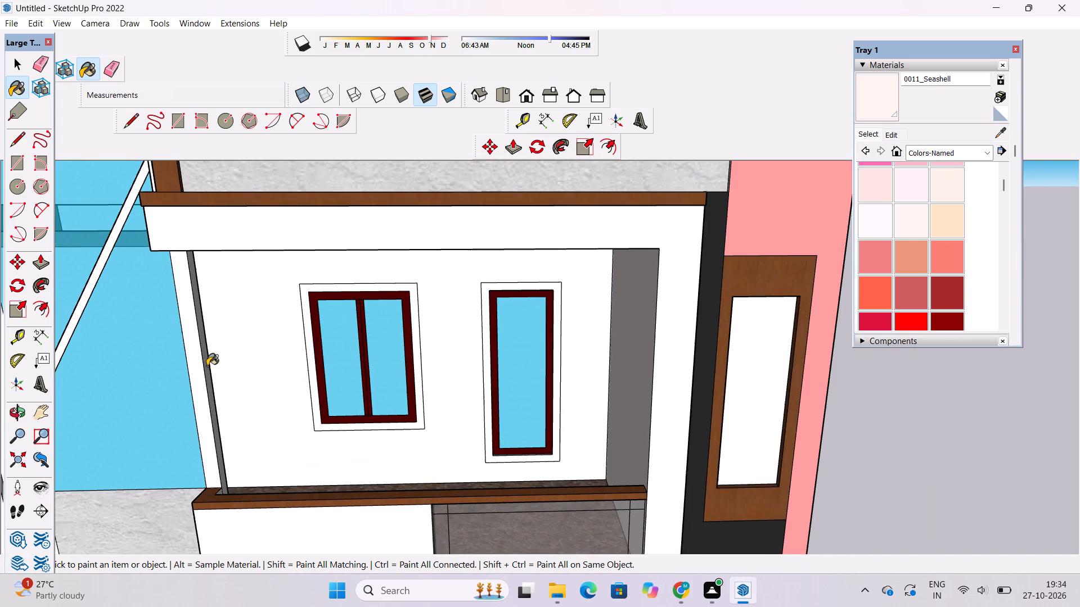
click(197, 350)
click(198, 316)
Paint the ground-floor front wall around the window with 0011_Seashell.
scroll(247, 292, down, 5)
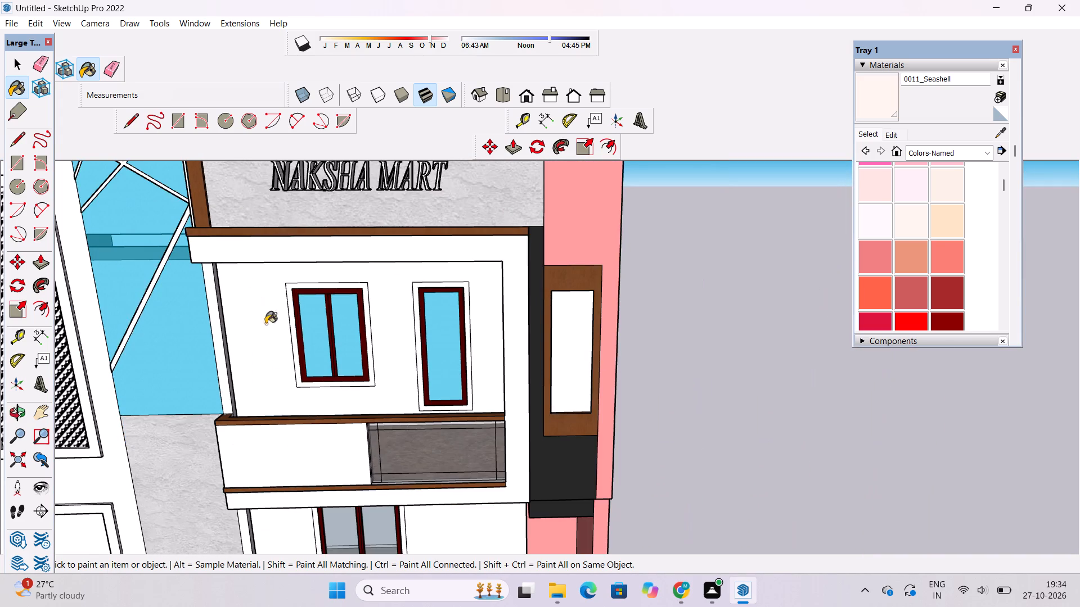
scroll(358, 315, down, 6)
scroll(427, 474, up, 6)
click(423, 459)
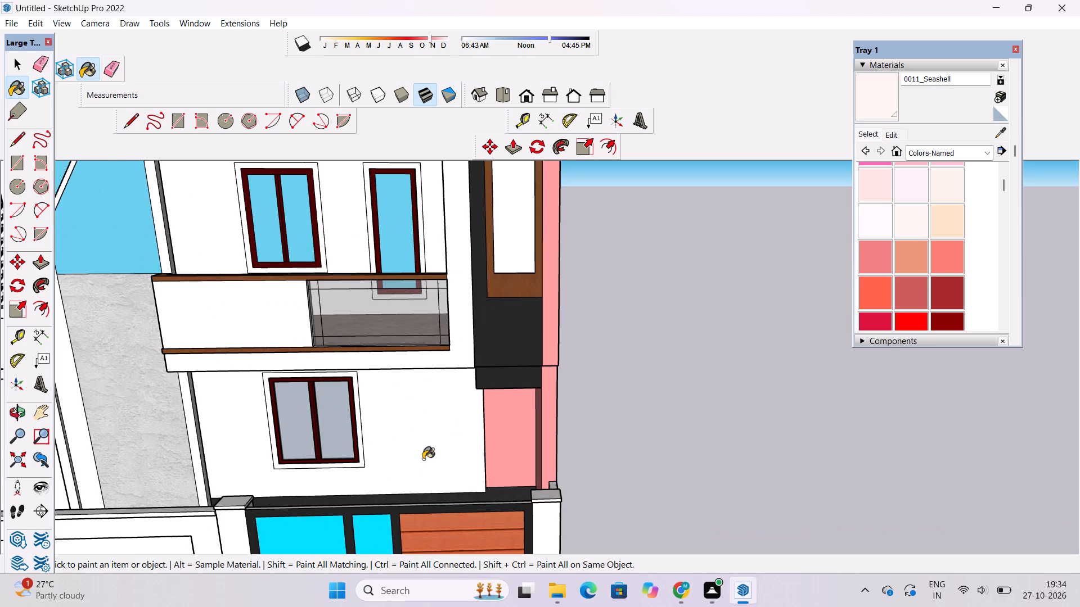
Edit the 0011_Seashell material to a slightly darker shade using the Color Wheel picker.
scroll(413, 438, up, 4)
key(o)
drag(497, 442, 390, 395)
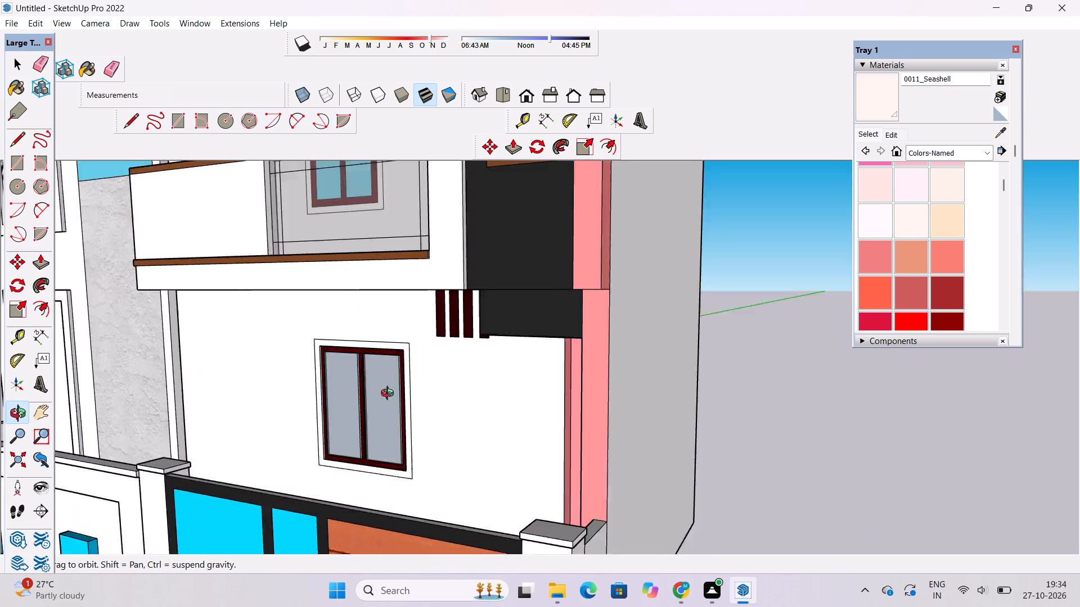
drag(390, 395, 446, 366)
scroll(453, 364, down, 5)
click(893, 138)
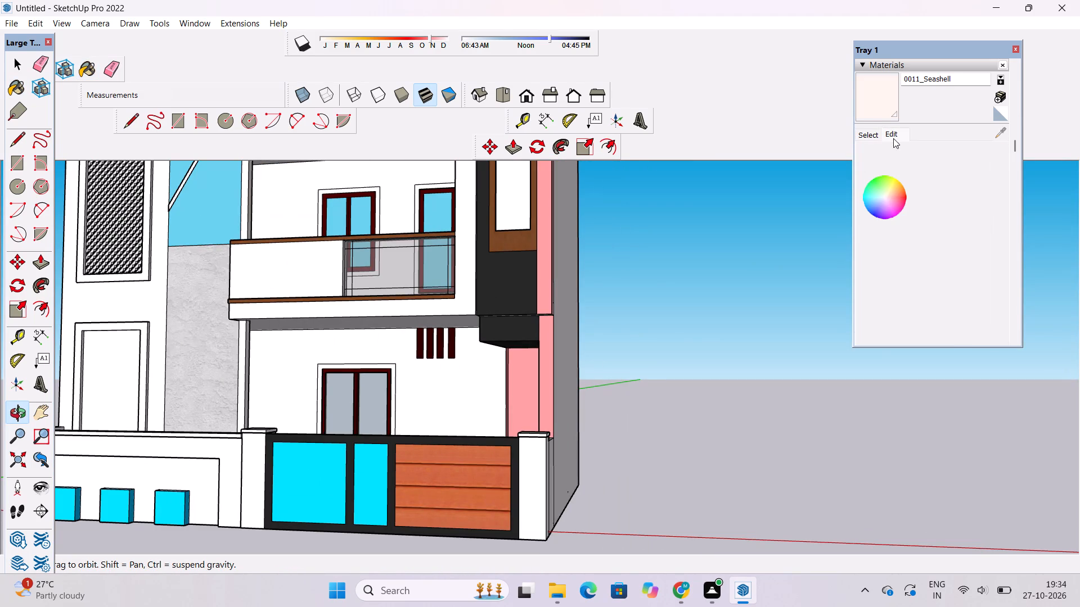
click(922, 189)
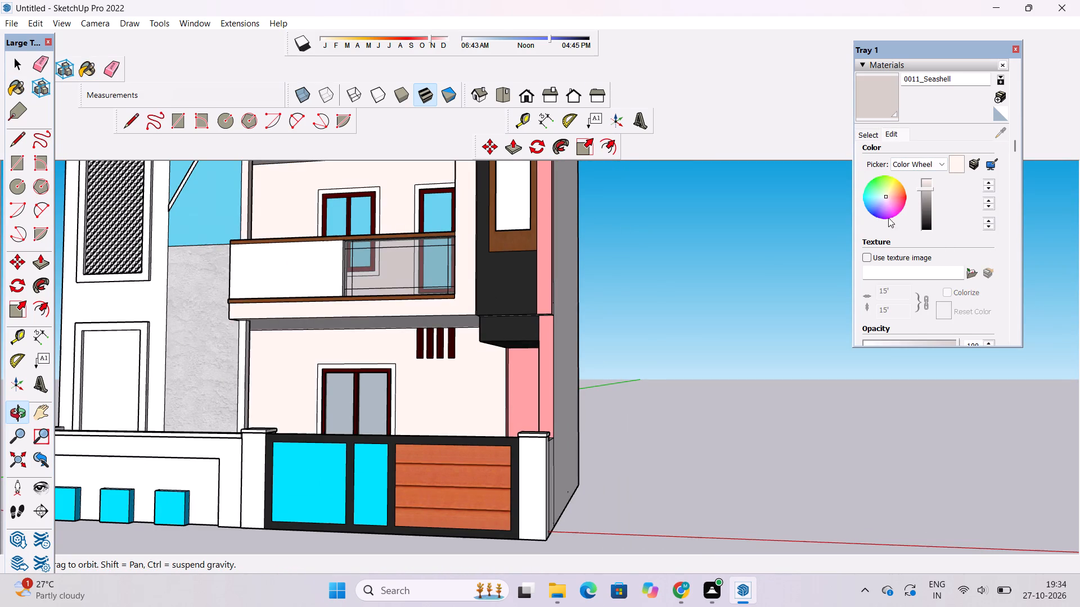
Review the front facade from above with the adjusted wall colour.
scroll(548, 315, down, 5)
drag(458, 396, 566, 498)
scroll(395, 369, down, 4)
shift+drag(399, 364, 486, 490)
drag(482, 490, 469, 470)
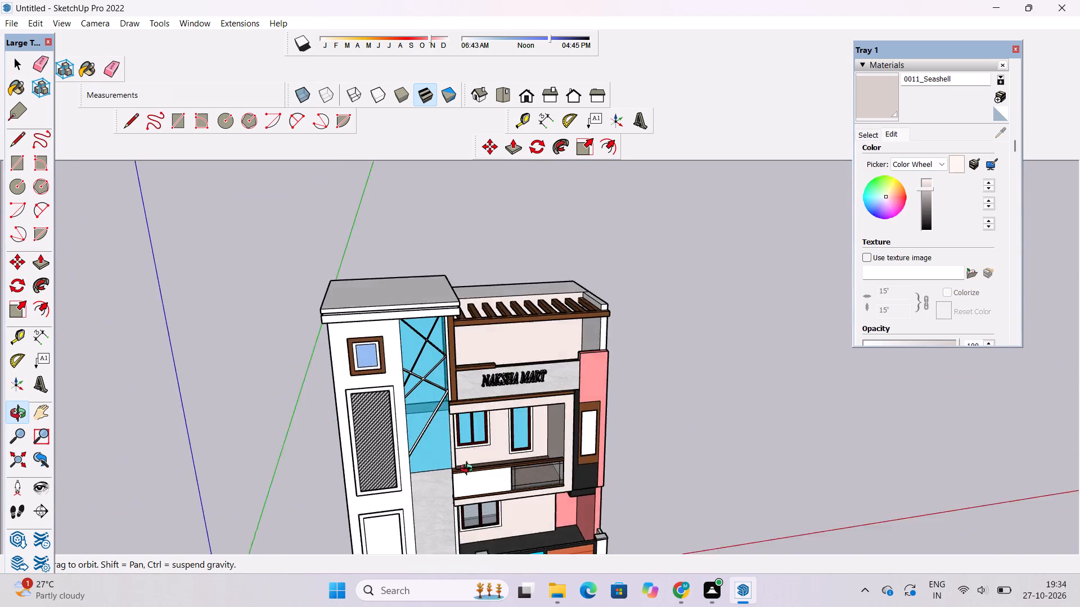
Paint the inner face and front edge of the terrace's side wall under the pergola with 0011_Seashell.
drag(469, 470, 413, 361)
scroll(425, 338, up, 4)
drag(497, 376, 606, 454)
scroll(654, 369, up, 4)
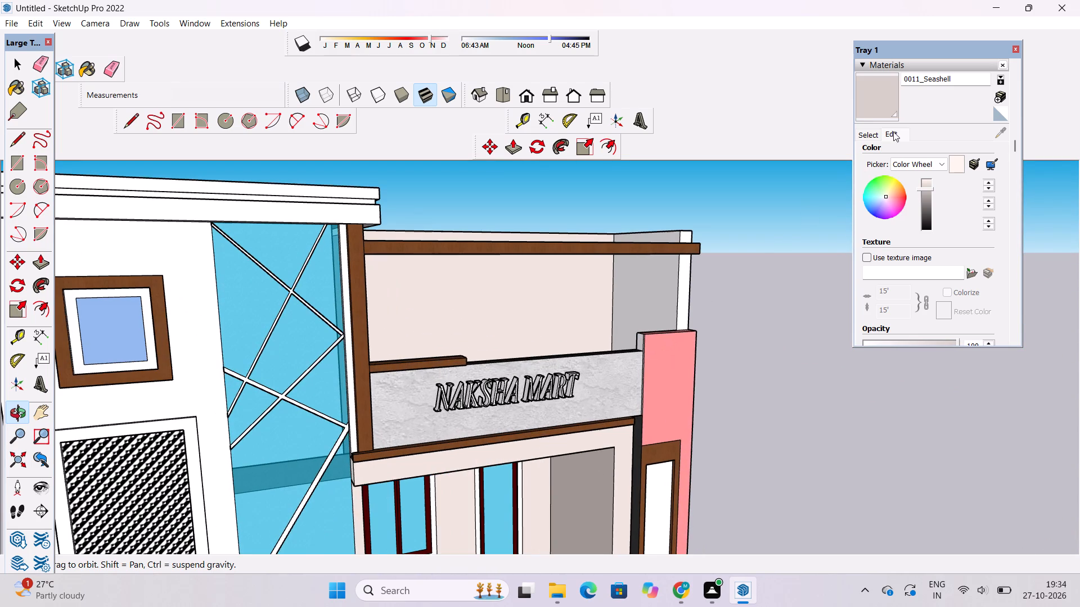
click(878, 107)
scroll(659, 295, up, 5)
click(661, 277)
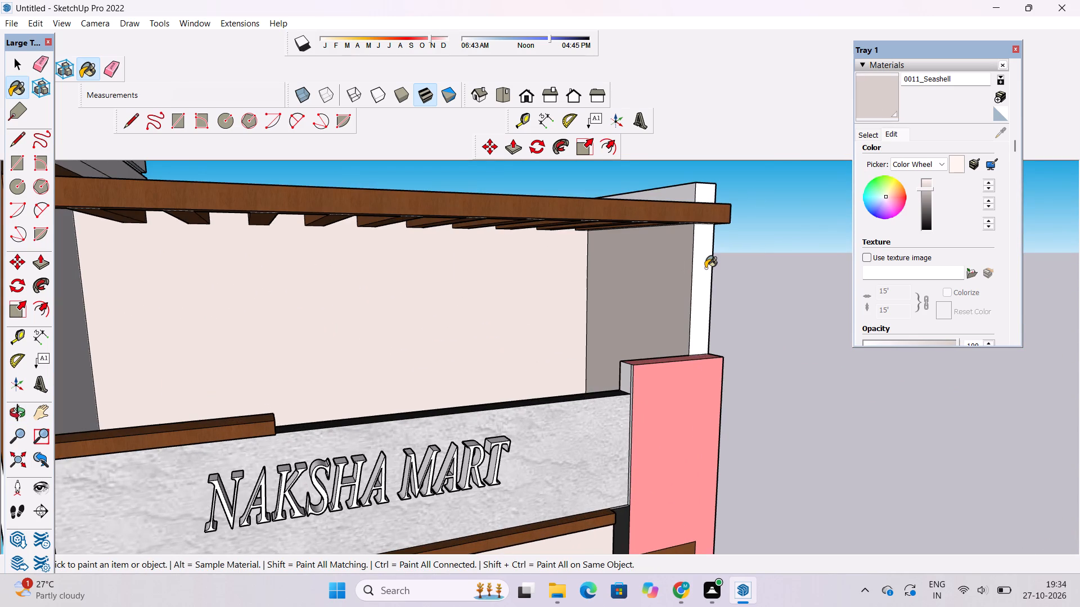
click(705, 268)
Paint the building's tall outer side wall, its top edge and front end, and the roof behind the pergola with 0011_Seashell.
scroll(579, 304, down, 4)
key(o)
drag(695, 306, 427, 344)
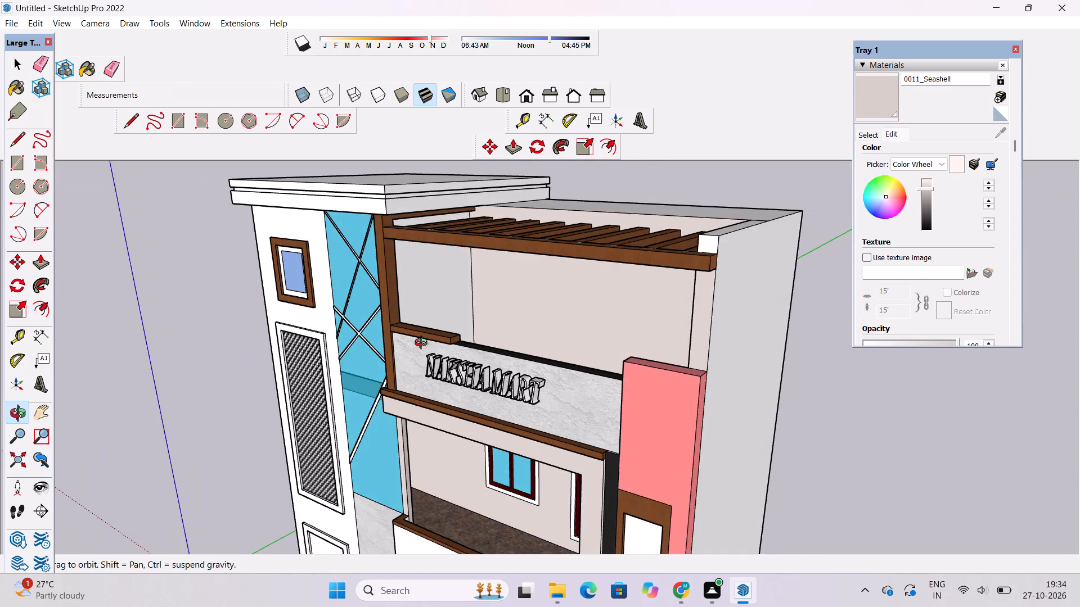
scroll(431, 341, down, 2)
shift+drag(626, 338, 467, 395)
click(877, 100)
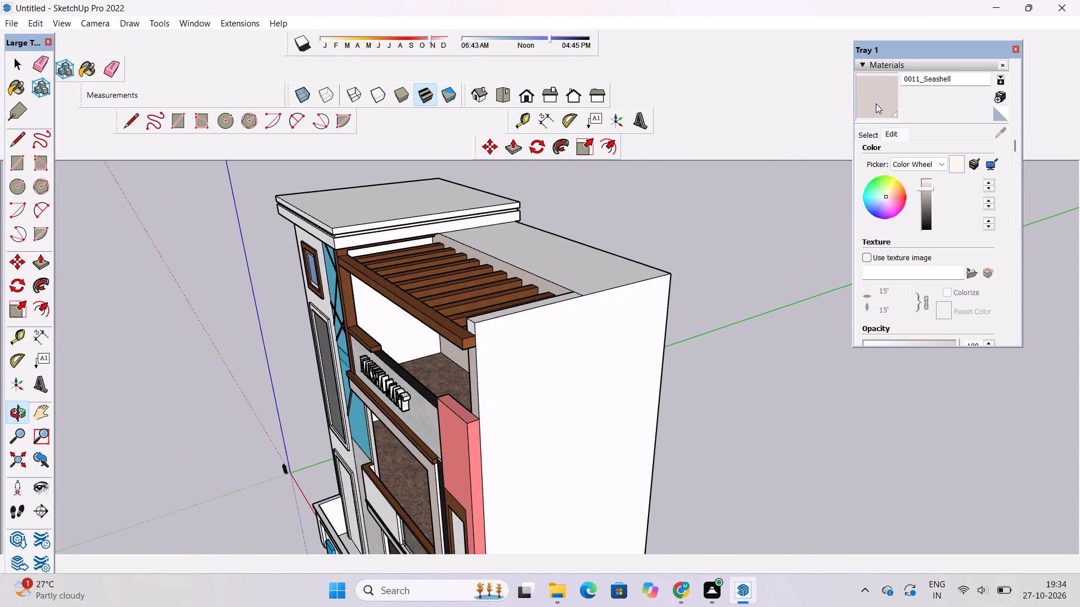
scroll(456, 322, up, 9)
click(475, 326)
click(492, 310)
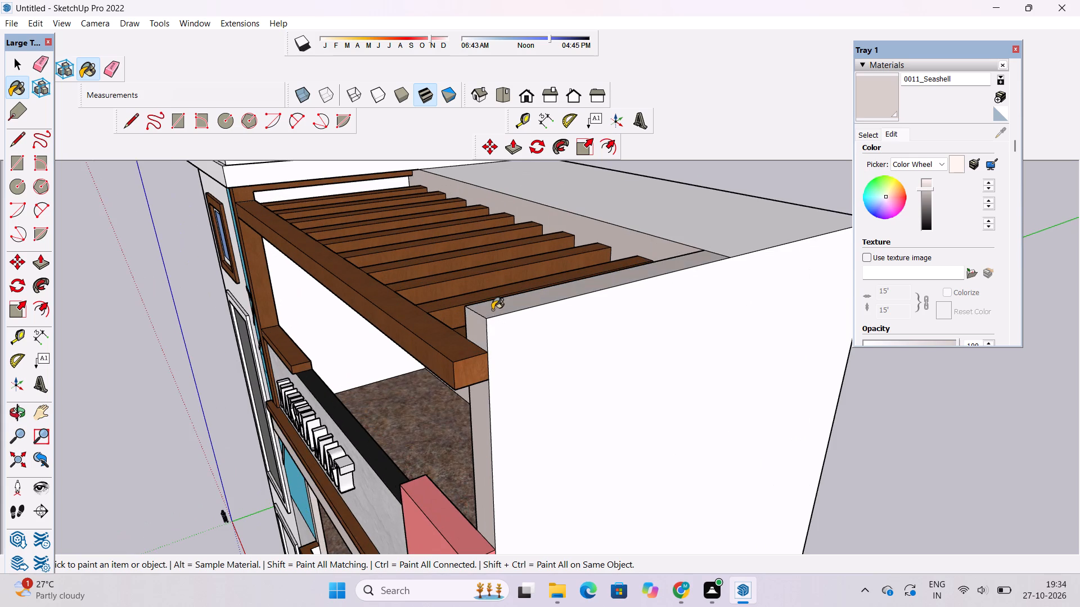
click(515, 347)
scroll(505, 359, down, 4)
click(655, 268)
scroll(627, 305, down, 5)
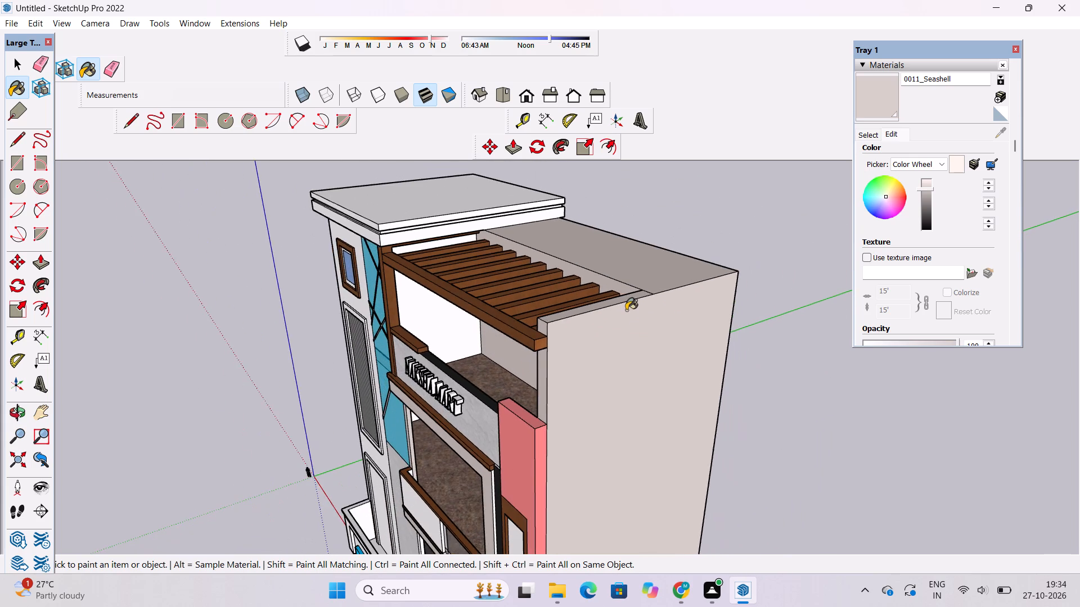
Paint the terrace's inner side wall next to the stair tower with 0011_Seashell.
scroll(626, 310, down, 2)
key(o)
drag(433, 357, 549, 370)
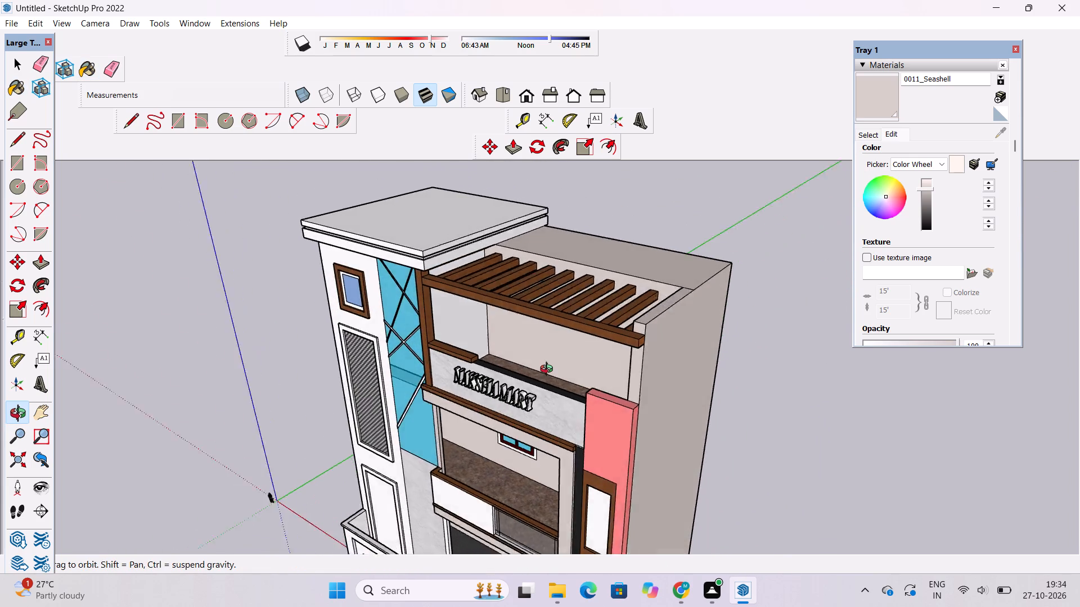
drag(549, 370, 552, 370)
drag(552, 370, 420, 300)
scroll(401, 266, up, 4)
shift+drag(440, 317, 467, 348)
drag(565, 401, 565, 339)
scroll(571, 297, up, 5)
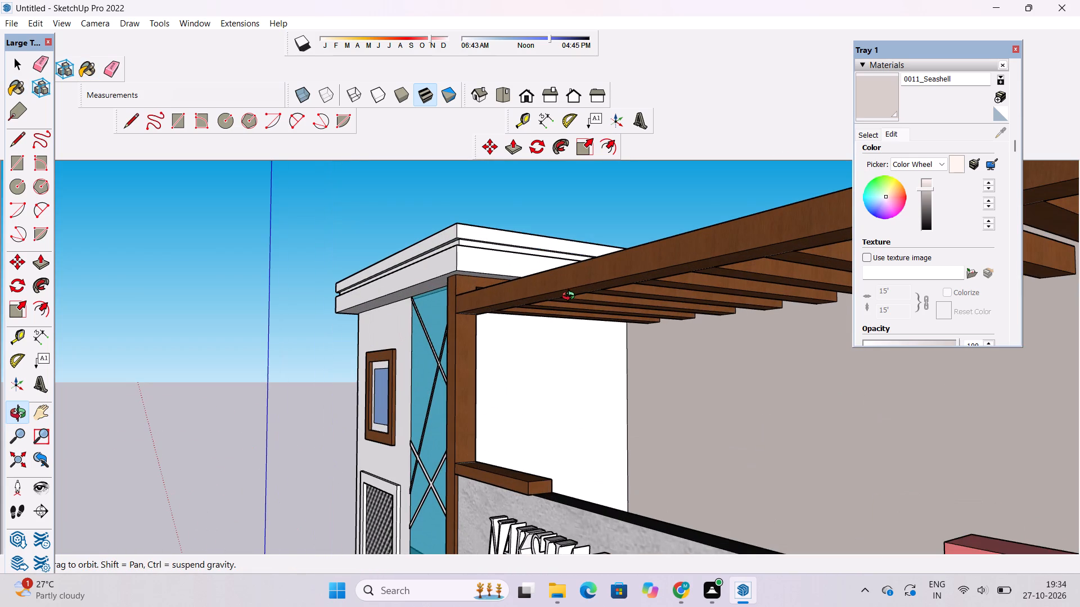
click(878, 102)
click(514, 365)
scroll(287, 305, down, 12)
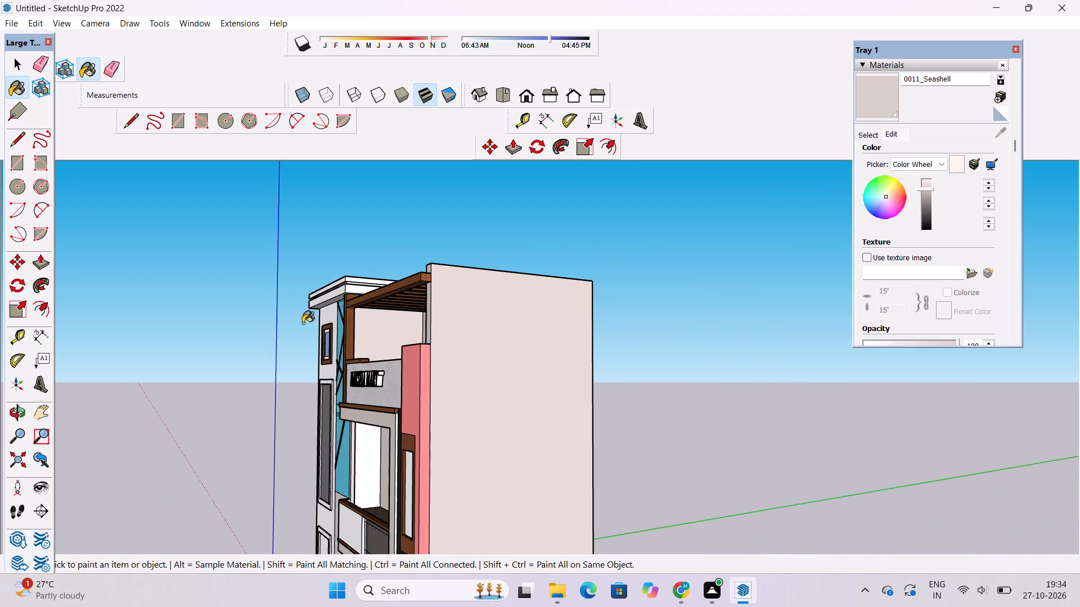
Paint the unpainted white inner side wall within the balcony recess with 0011_Seashell.
key(o)
drag(335, 345, 399, 419)
drag(397, 472, 506, 445)
drag(506, 445, 459, 416)
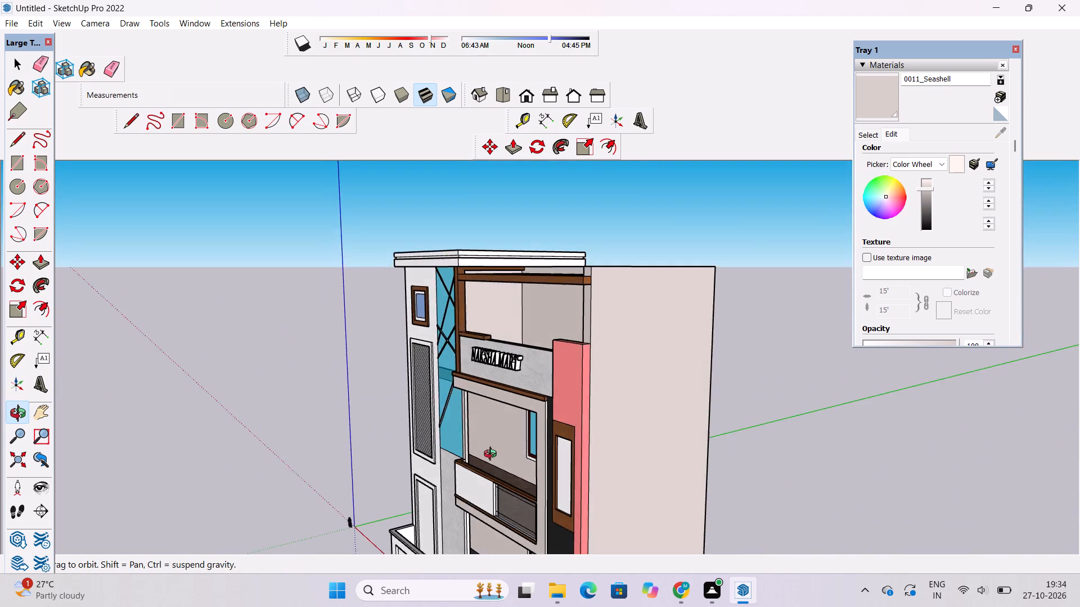
scroll(493, 455, up, 10)
drag(510, 450, 446, 423)
scroll(380, 398, up, 8)
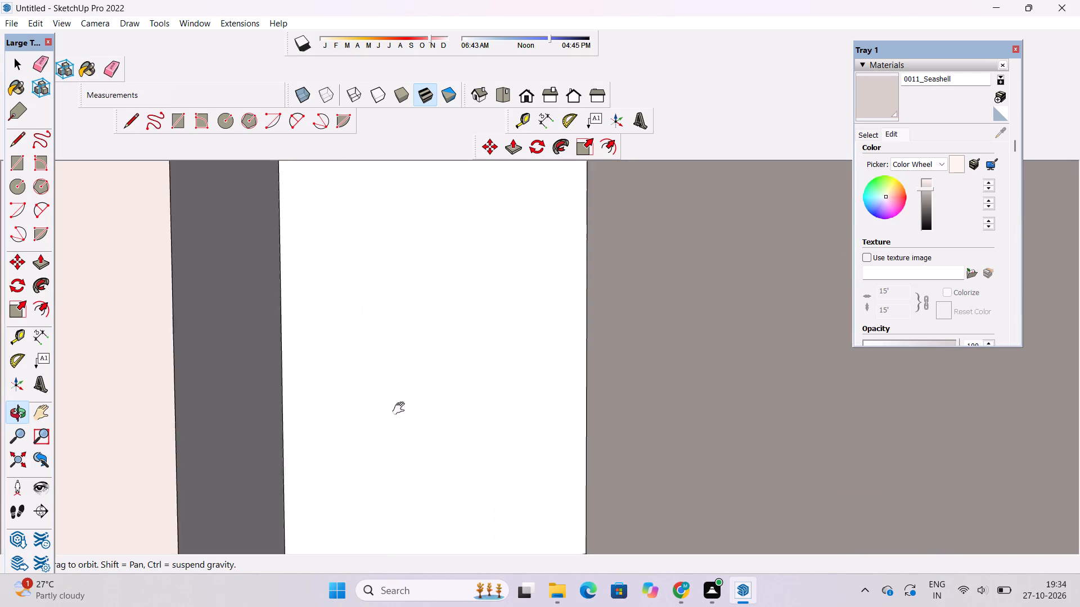
shift+drag(422, 440, 437, 456)
drag(437, 456, 378, 454)
scroll(461, 444, down, 2)
shift+drag(520, 447, 445, 456)
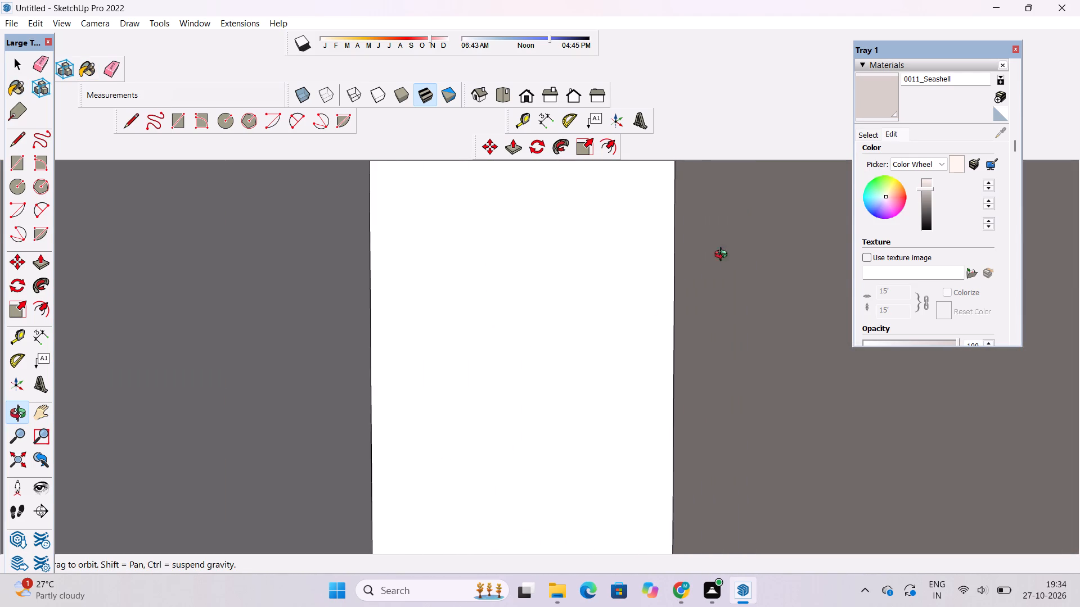
click(858, 101)
click(584, 293)
click(328, 349)
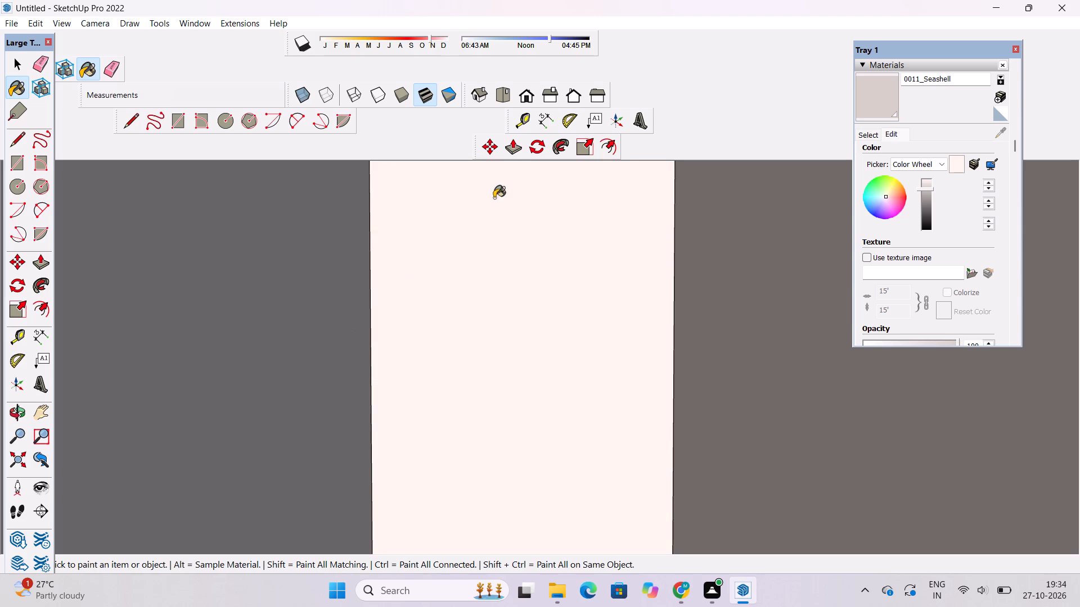
Paint the solid white panel of the upper-floor balcony parapet, beside the glass railing, with 0011_Seashell.
click(528, 92)
click(20, 414)
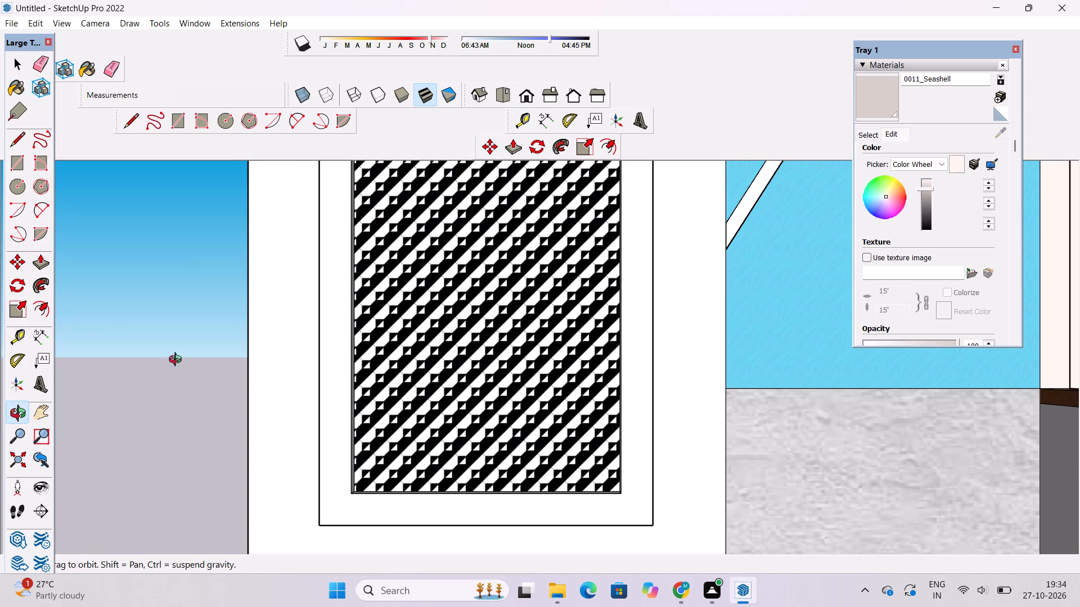
scroll(393, 302, down, 13)
shift+drag(557, 324, 443, 333)
drag(449, 344, 496, 476)
scroll(629, 391, down, 4)
shift+drag(646, 385, 604, 400)
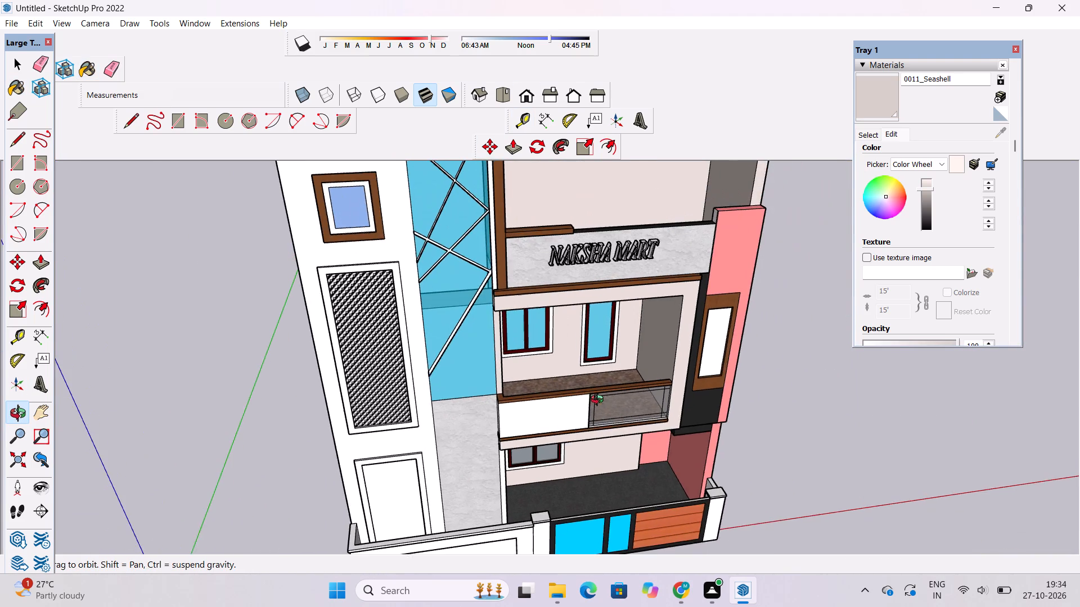
scroll(608, 405, up, 4)
drag(617, 460, 588, 410)
drag(577, 426, 560, 388)
scroll(544, 384, up, 4)
shift+drag(541, 384, 559, 436)
drag(556, 436, 550, 396)
click(877, 112)
click(474, 356)
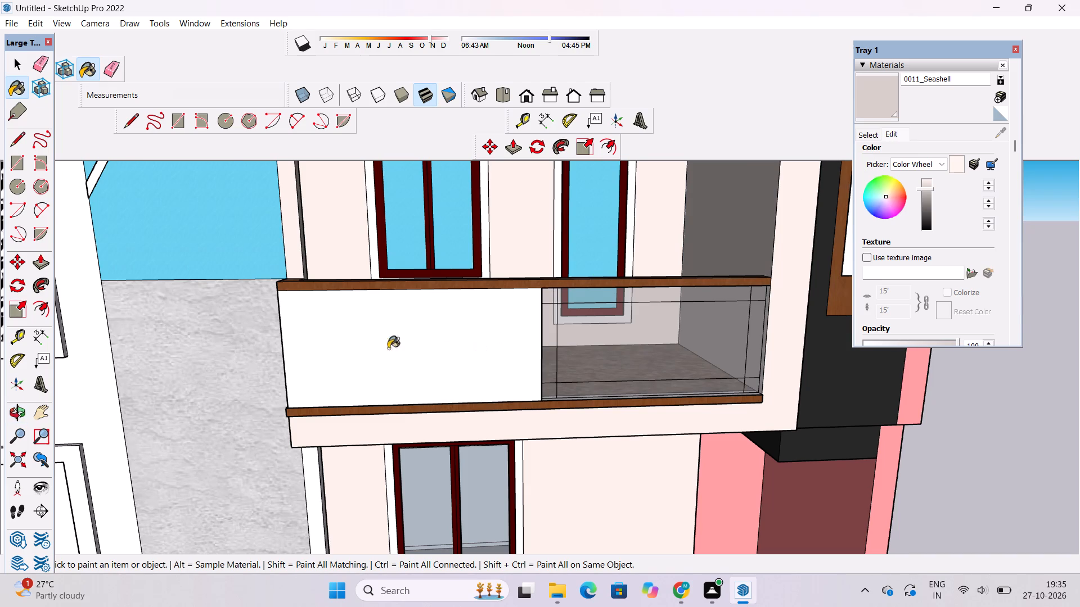
Paint the outer side and top of the short boundary wall behind the gate's end pillar with 0011_Seashell.
scroll(358, 314, down, 8)
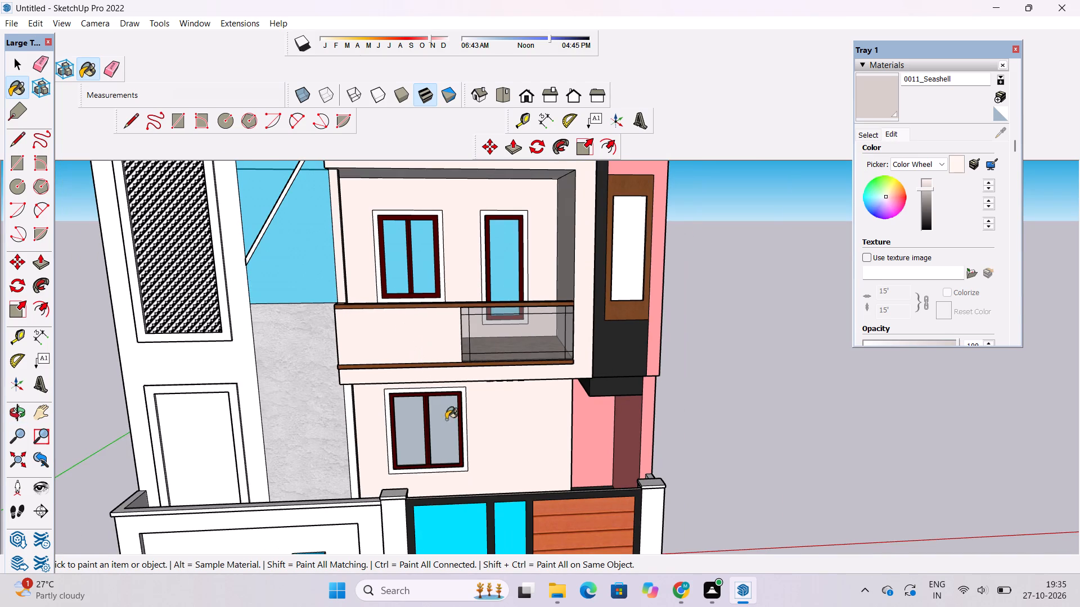
scroll(422, 383, down, 6)
scroll(285, 453, up, 4)
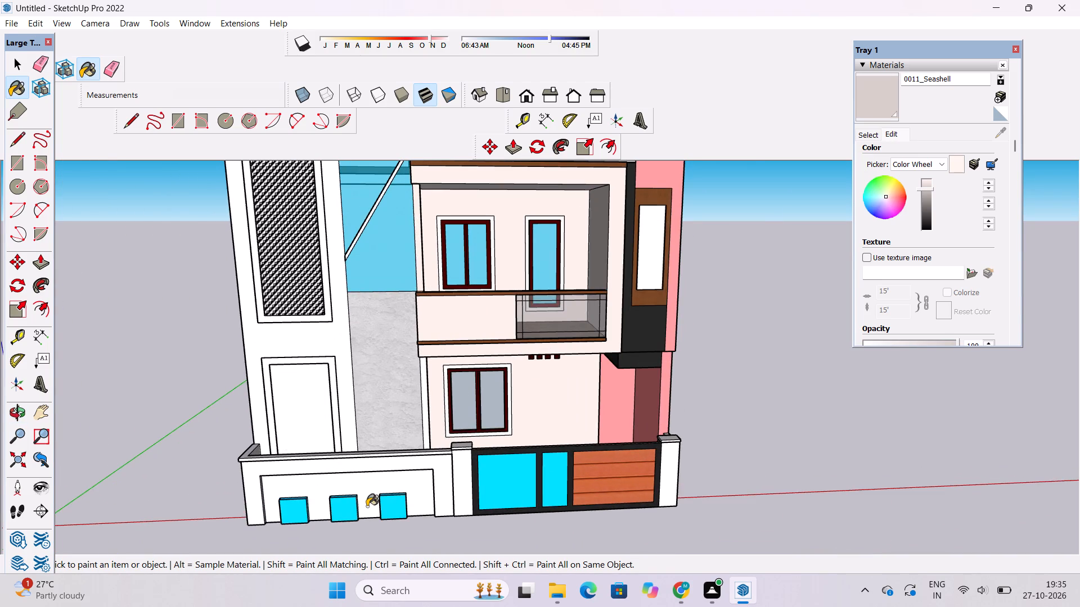
scroll(370, 509, up, 4)
scroll(332, 484, down, 4)
key(o)
drag(551, 466, 467, 475)
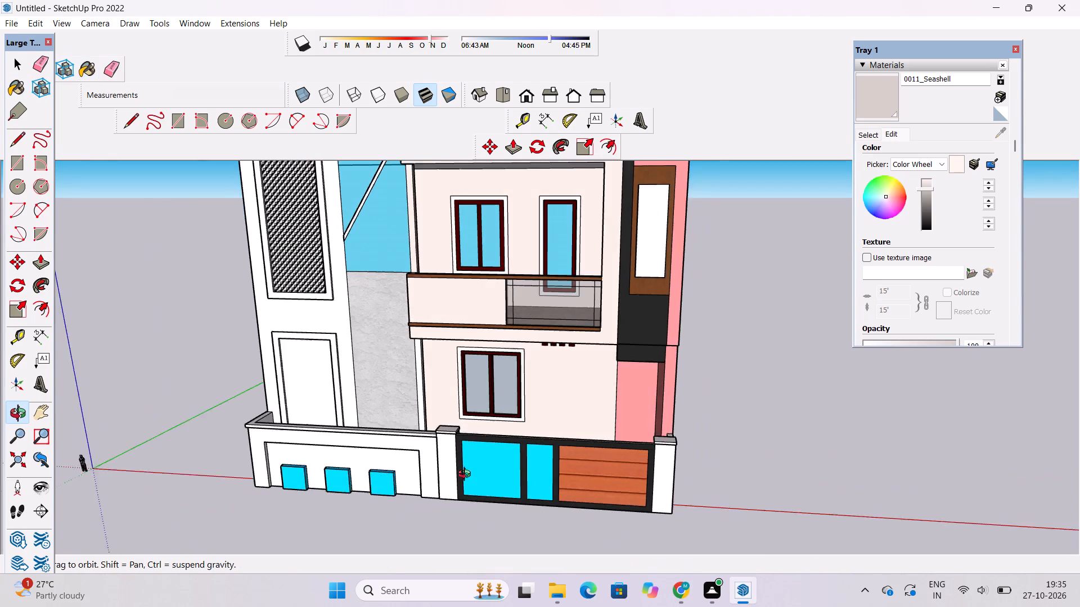
drag(467, 475, 405, 479)
scroll(458, 470, up, 1)
shift+drag(571, 476, 459, 474)
drag(587, 490, 483, 507)
scroll(491, 489, up, 5)
shift+drag(493, 488, 492, 485)
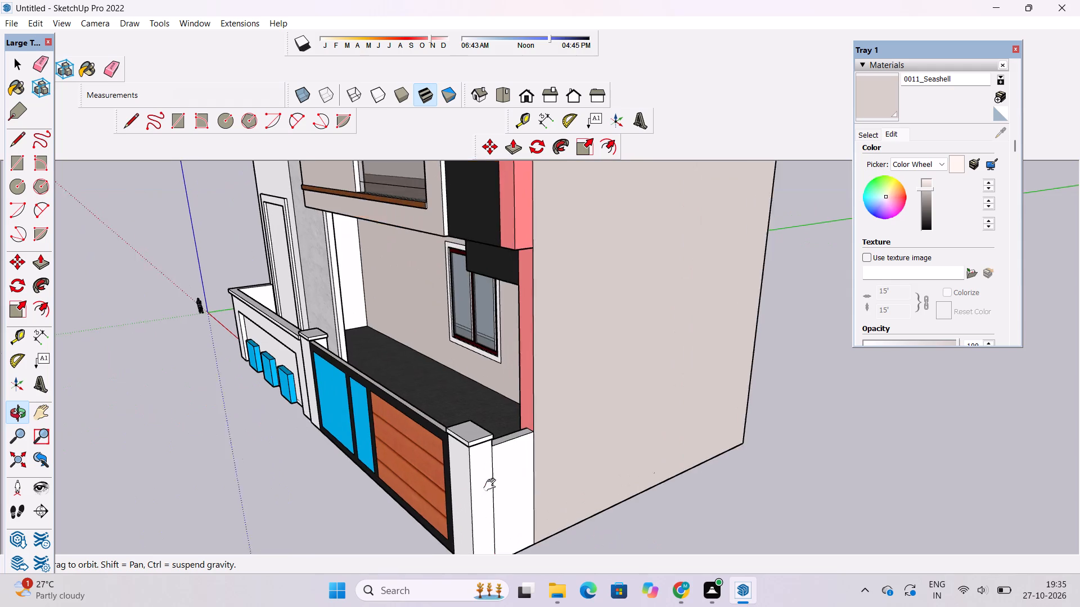
shift+drag(492, 485, 462, 473)
drag(458, 472, 488, 461)
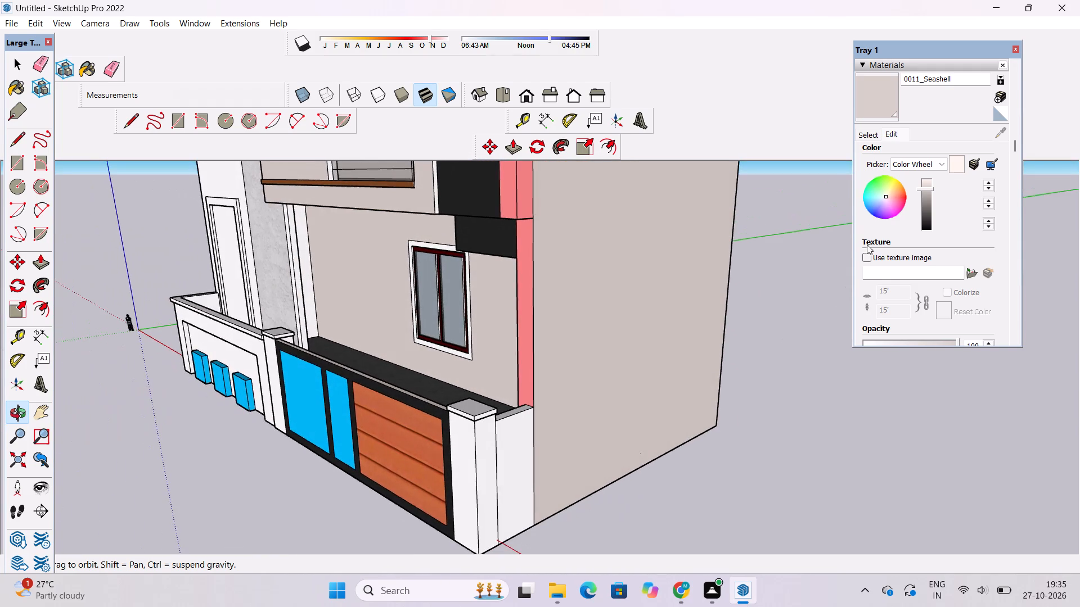
click(879, 101)
scroll(506, 437, up, 5)
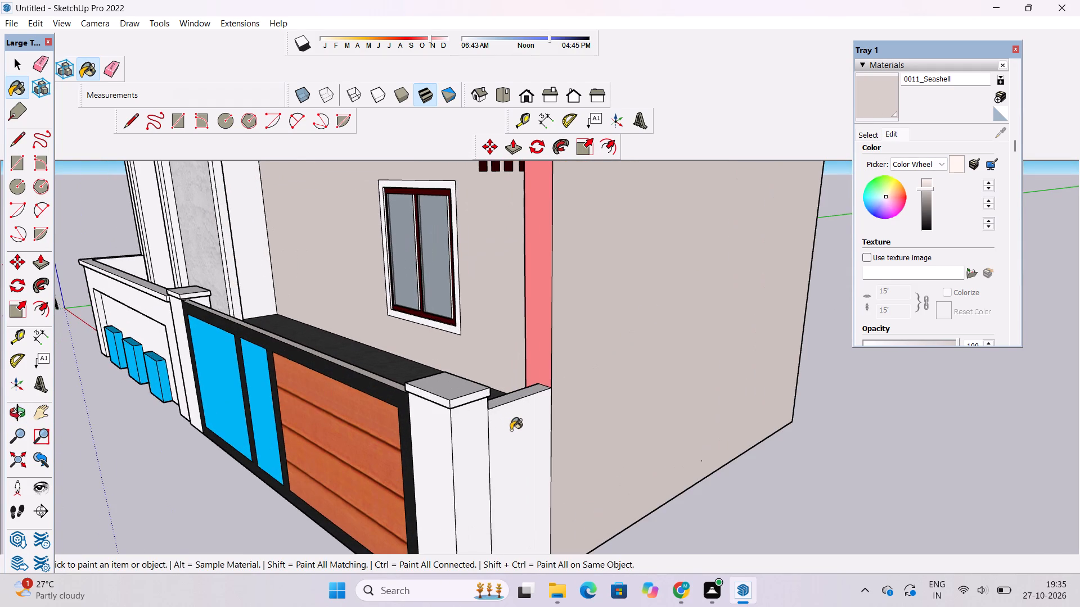
click(511, 430)
scroll(519, 389, up, 5)
click(530, 393)
scroll(530, 393, down, 4)
Paint the inner face of the short boundary wall behind the gate's end pillar with 0011_Seashell.
key(o)
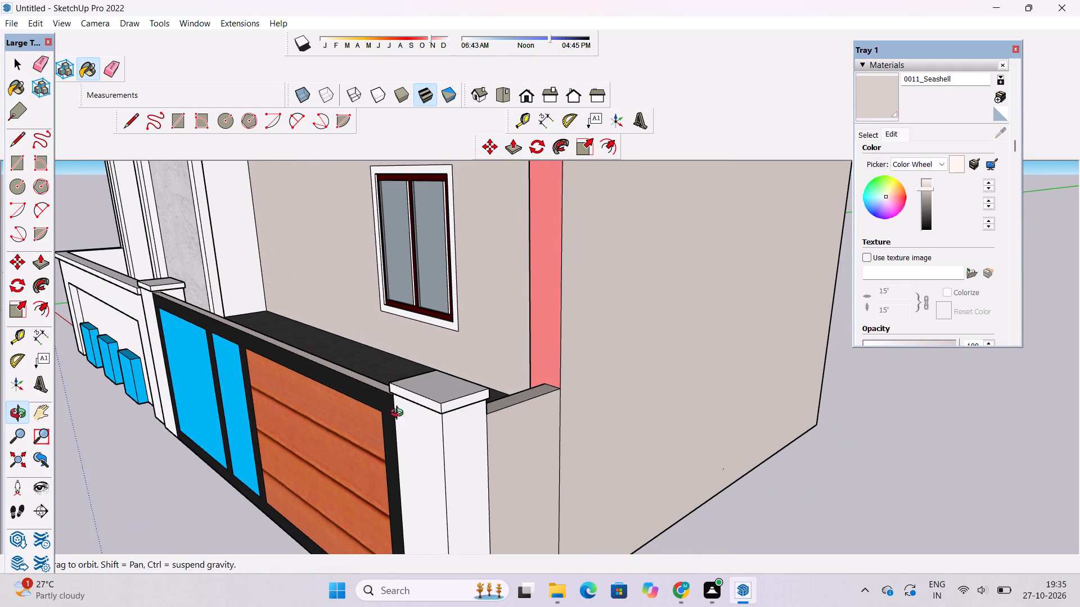
drag(385, 423, 836, 484)
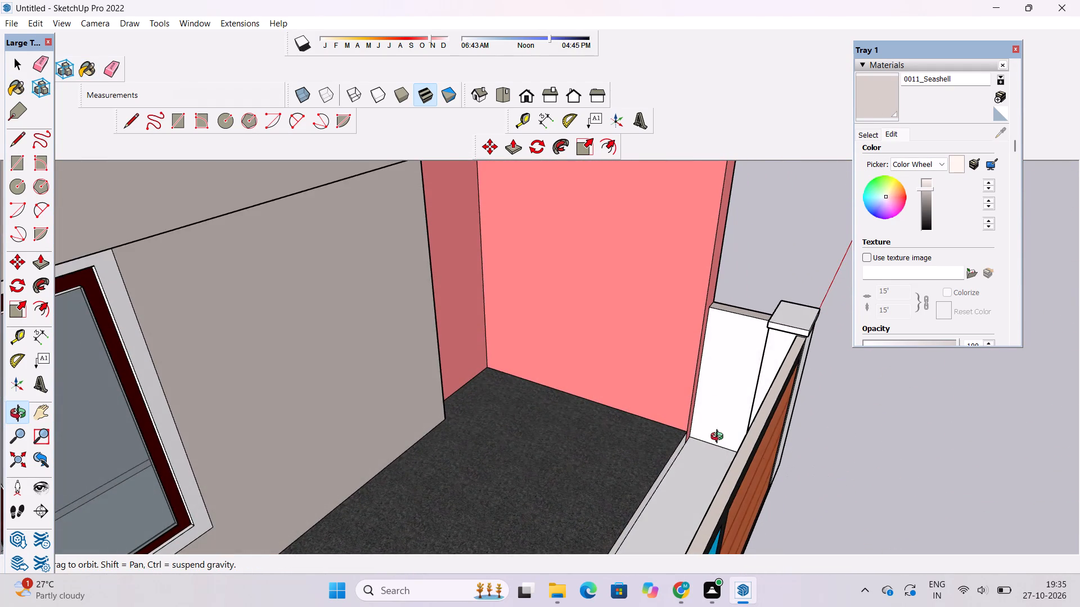
scroll(707, 395, up, 2)
shift+drag(699, 439, 679, 397)
click(874, 80)
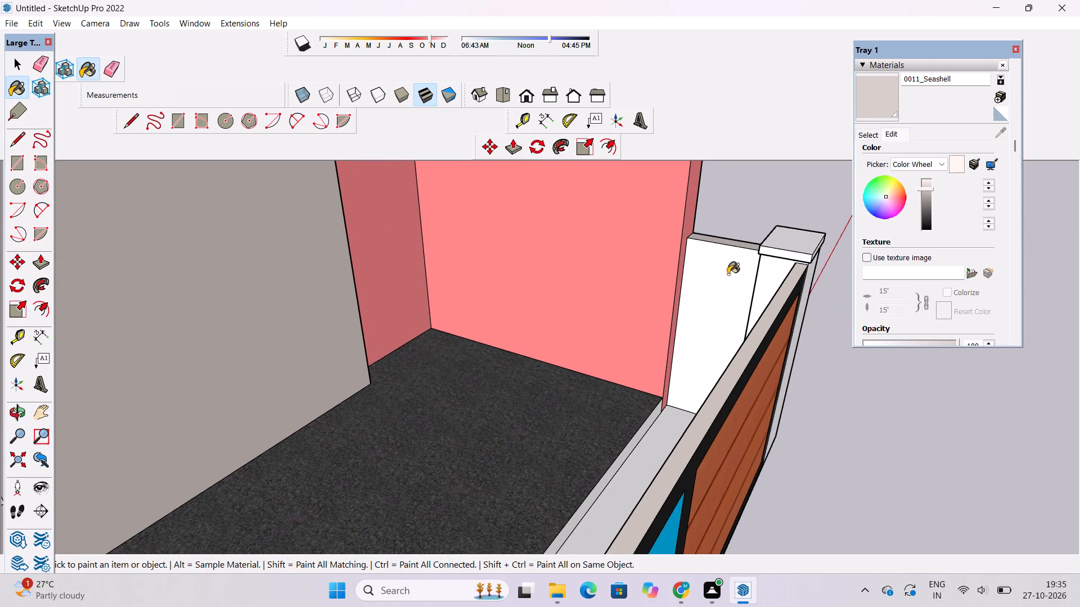
click(728, 274)
Examine the gate, front boundary wall, side walls and balcony from several angles, ending in the front view.
scroll(593, 270, down, 5)
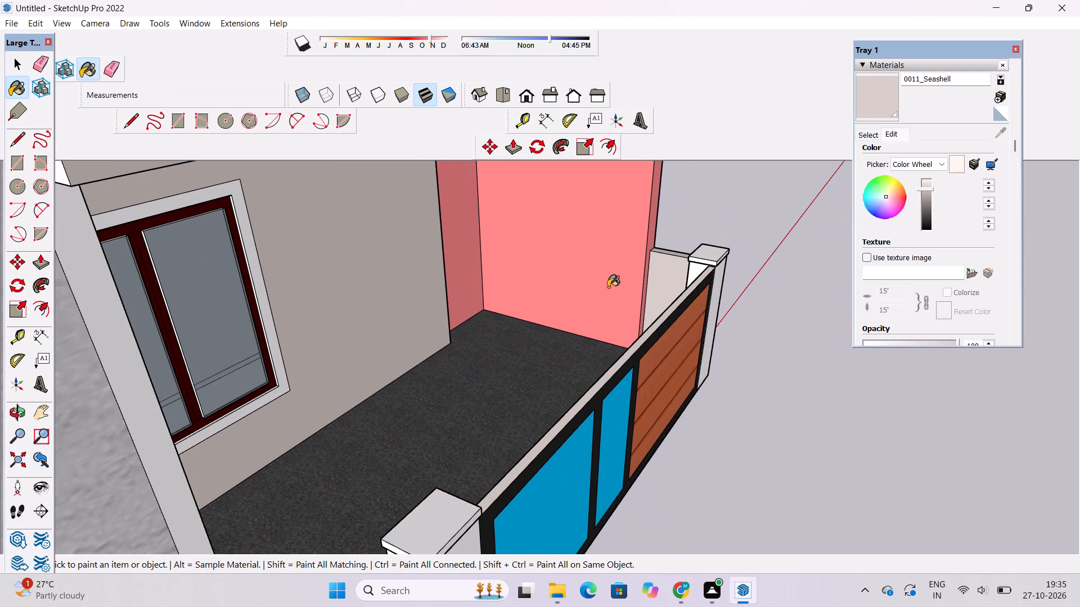
scroll(608, 287, up, 1)
key(o)
drag(700, 336, 465, 422)
scroll(424, 419, down, 4)
shift+drag(427, 432, 431, 426)
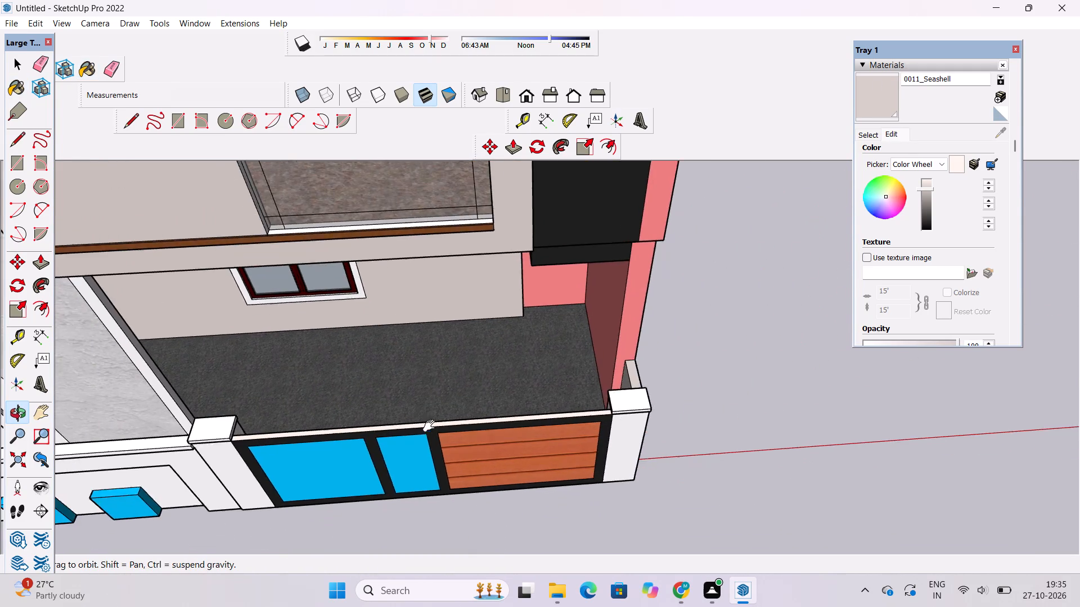
shift+drag(431, 426, 457, 394)
drag(475, 396, 286, 434)
scroll(208, 277, up, 3)
shift+drag(217, 278, 434, 453)
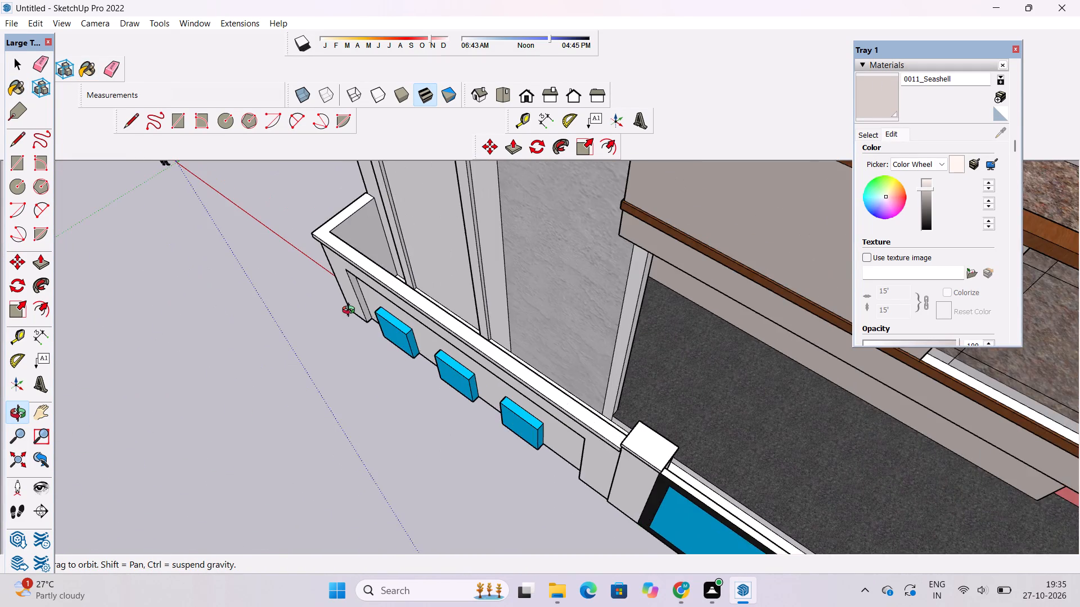
scroll(351, 311, up, 5)
drag(416, 280, 689, 434)
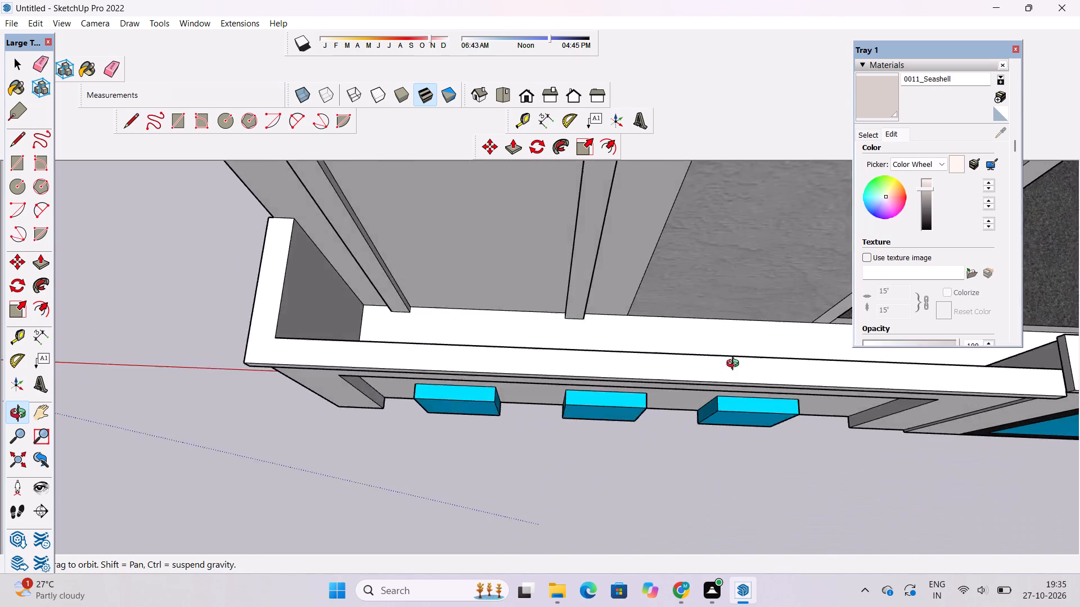
scroll(713, 319, down, 5)
drag(175, 445, 513, 291)
shift+drag(521, 360, 526, 364)
scroll(425, 327, down, 6)
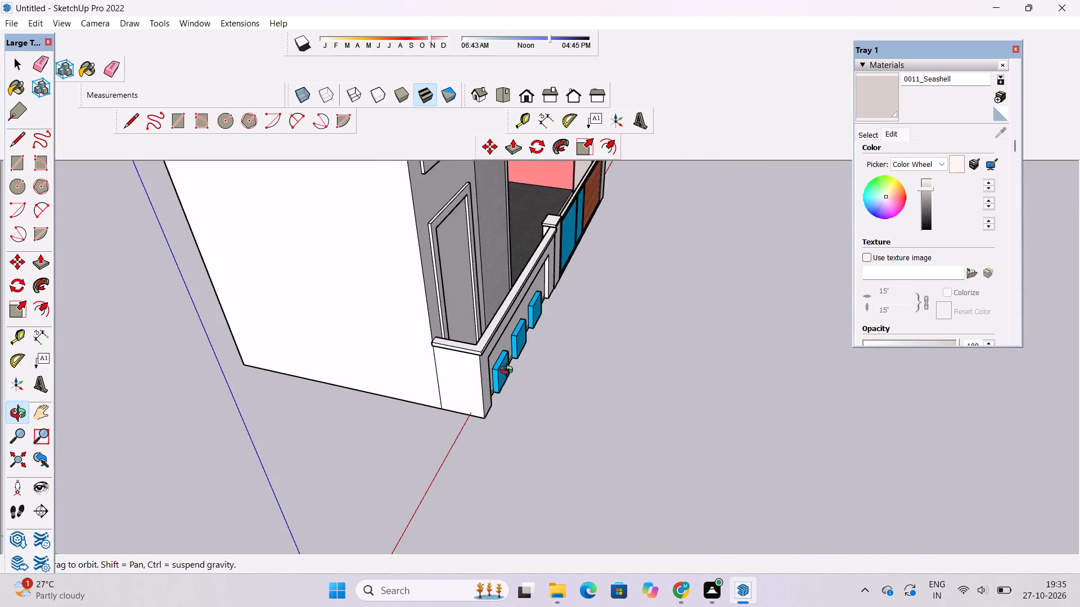
drag(529, 372, 348, 350)
scroll(354, 336, down, 5)
shift+drag(630, 363, 511, 392)
scroll(584, 357, up, 3)
drag(580, 374, 427, 356)
scroll(399, 322, down, 5)
shift+drag(399, 322, 471, 405)
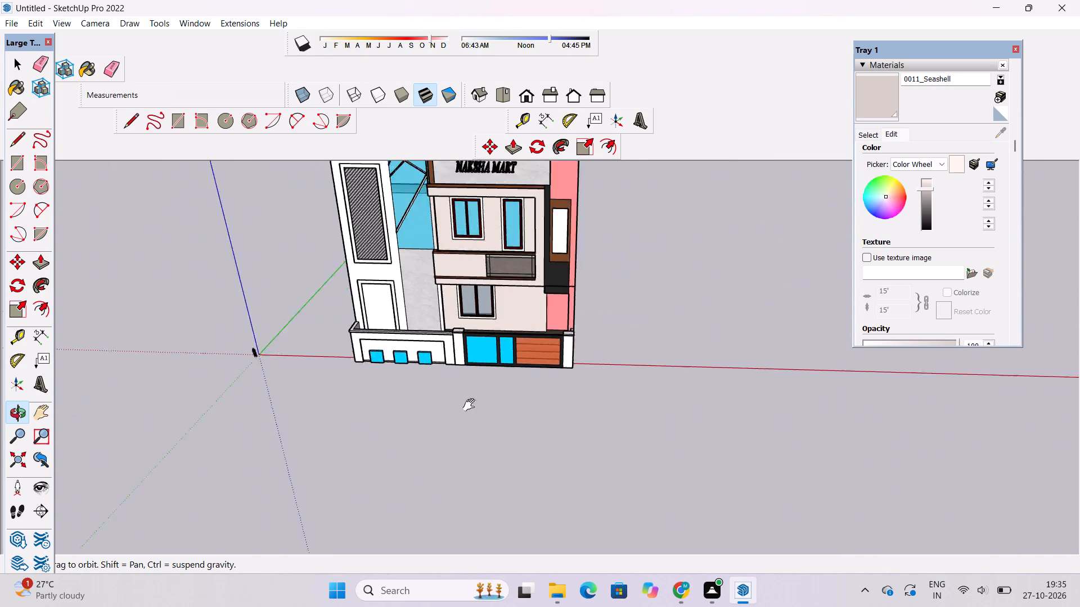
shift+drag(471, 405, 505, 459)
drag(505, 456, 523, 318)
drag(568, 297, 491, 335)
scroll(524, 342, up, 4)
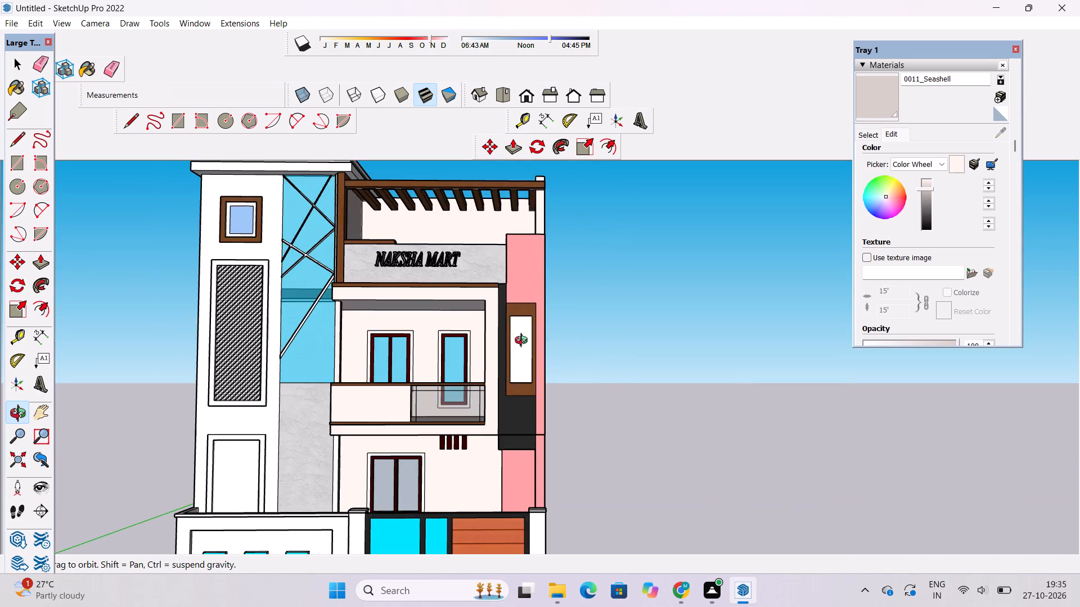
drag(535, 356, 481, 581)
scroll(434, 388, up, 8)
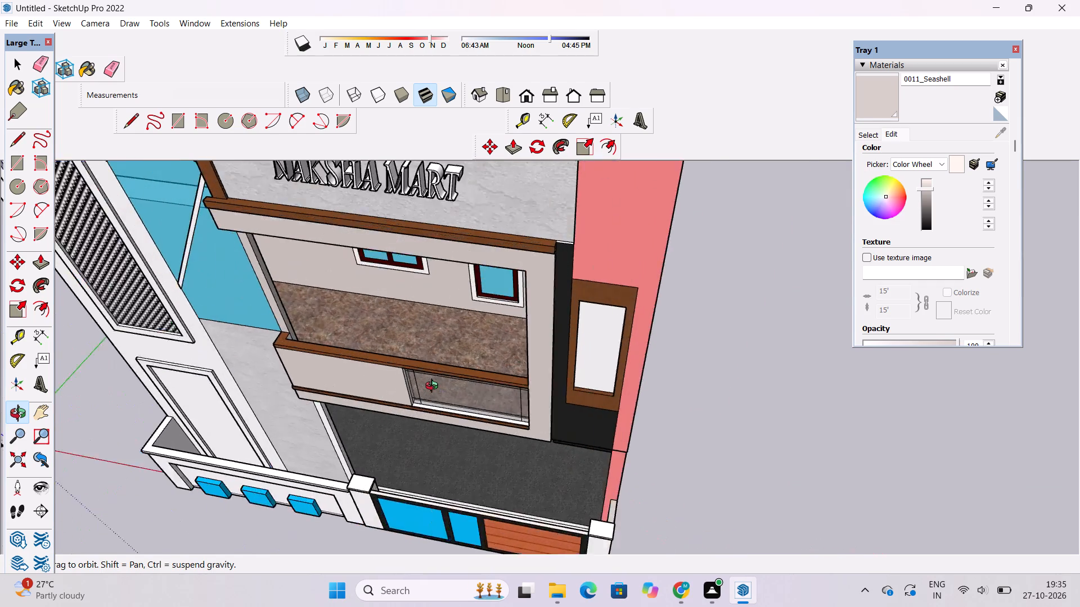
scroll(434, 387, up, 2)
drag(404, 392, 760, 450)
drag(751, 440, 606, 374)
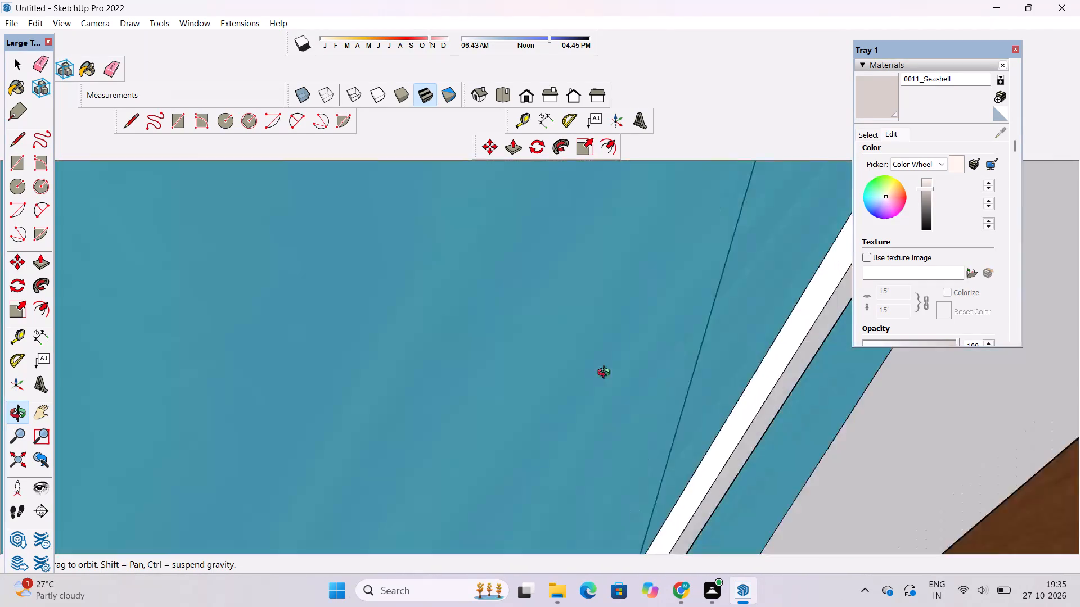
drag(606, 374, 551, 335)
scroll(454, 314, down, 5)
click(529, 99)
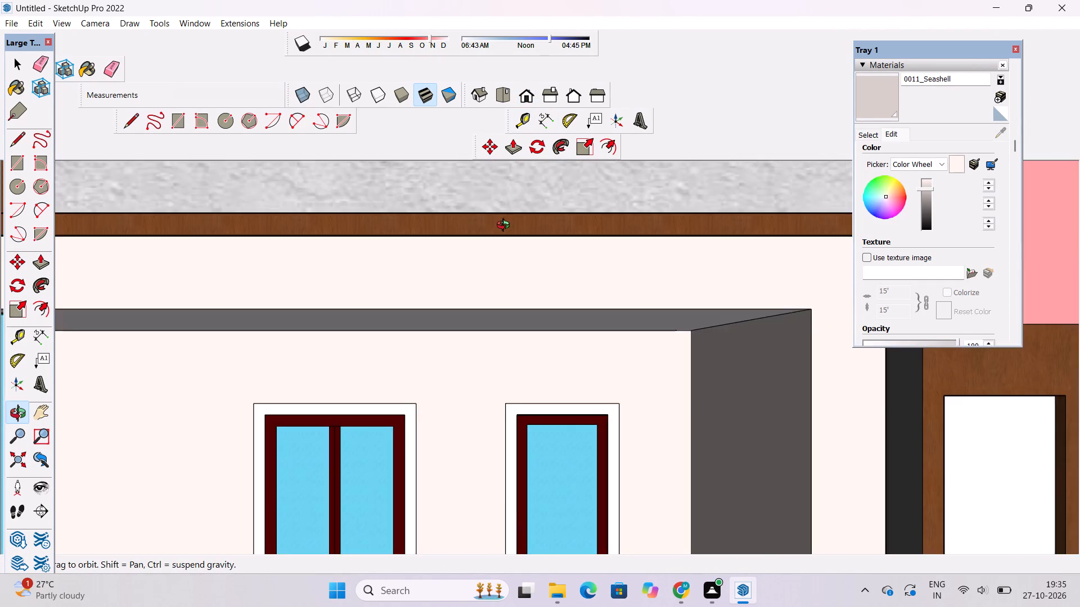
Paint the low ledge beneath the glass railing, on the inner side of the upper-floor balcony, with 0011_Seashell.
scroll(506, 227, down, 6)
shift+drag(537, 301, 536, 220)
drag(534, 256, 585, 434)
scroll(580, 444, down, 1)
scroll(580, 444, up, 11)
shift+drag(547, 443, 496, 433)
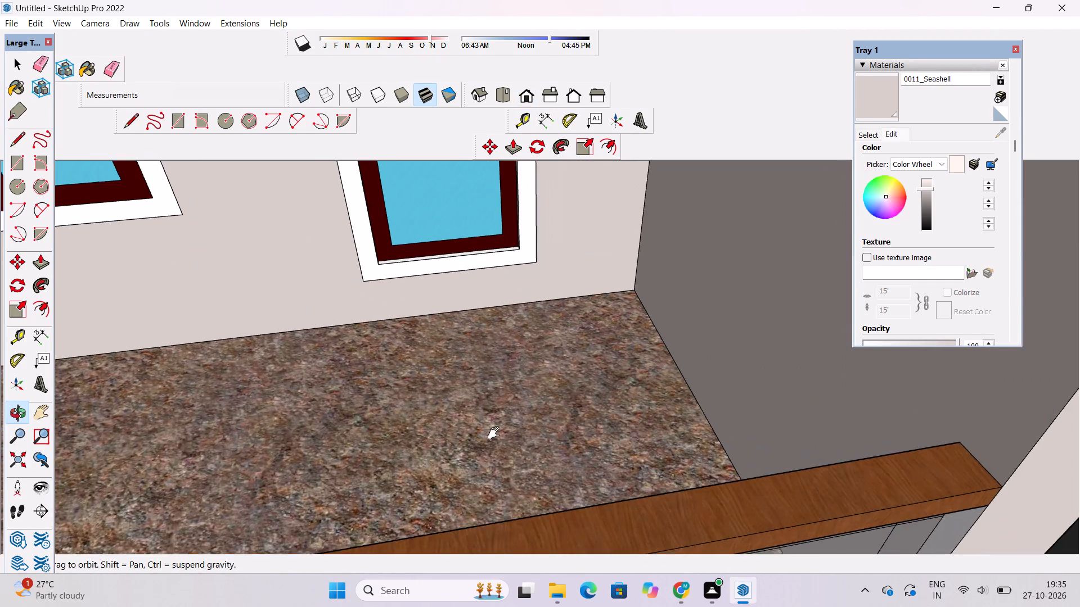
shift+drag(496, 433, 496, 433)
scroll(510, 414, up, 4)
shift+drag(504, 418, 472, 435)
drag(474, 437, 595, 434)
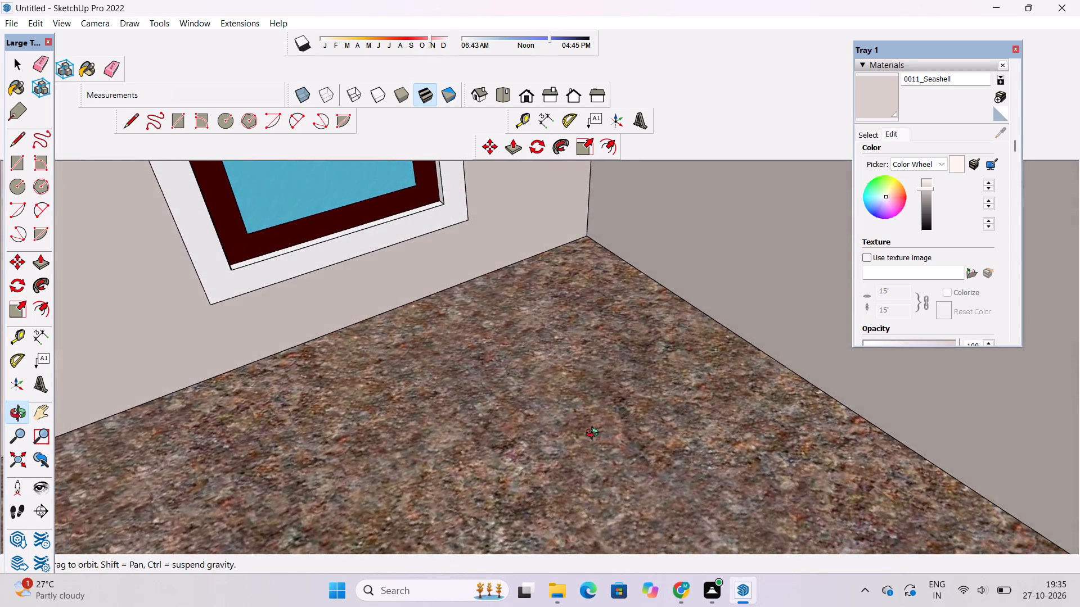
drag(595, 434, 724, 351)
scroll(723, 355, down, 5)
shift+drag(727, 361, 651, 433)
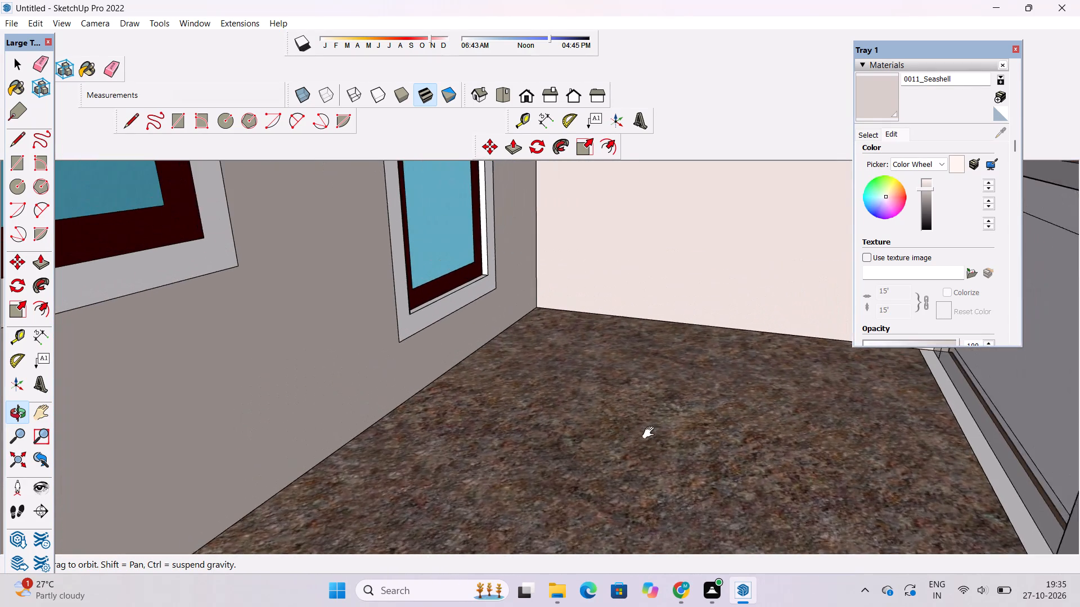
shift+drag(651, 433, 655, 429)
click(872, 100)
scroll(959, 380, down, 5)
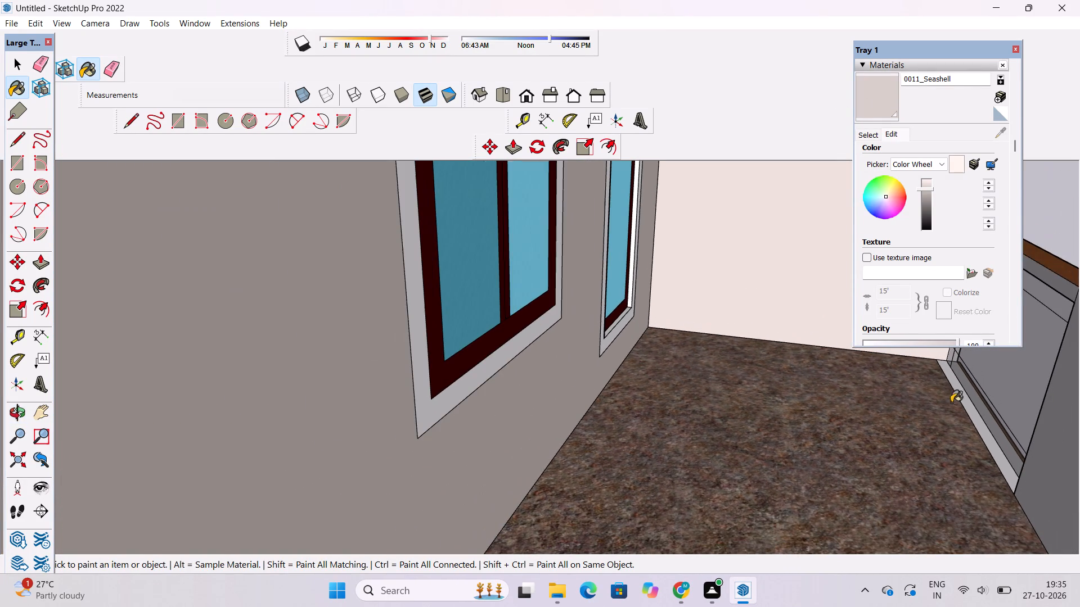
click(998, 470)
click(1004, 462)
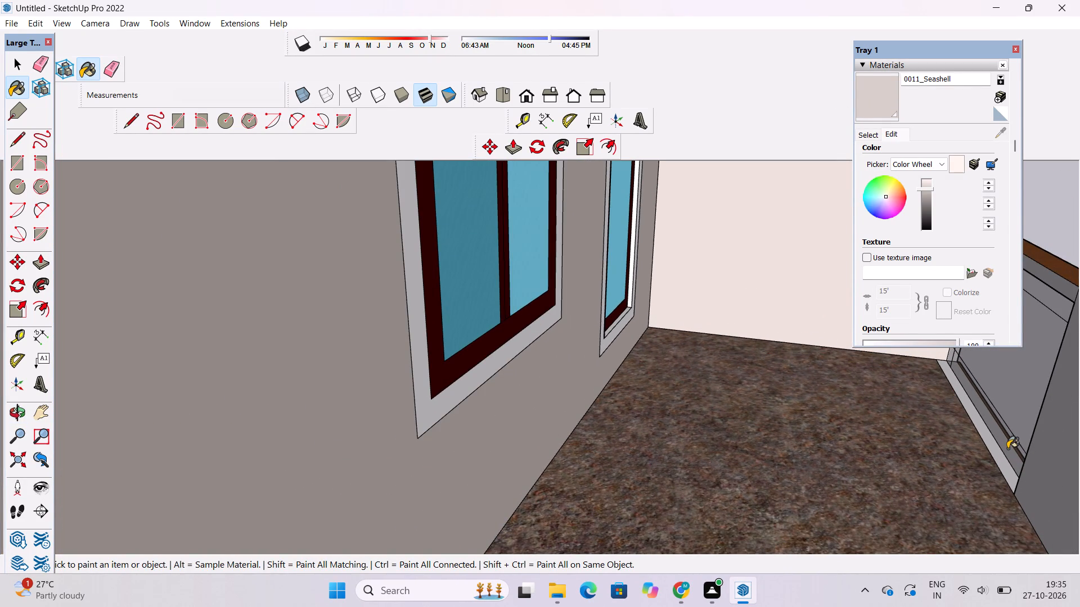
click(1007, 449)
Paint the end wall, the inner side of the pier and the ceiling of the ground-floor porch with 0011_Seashell.
click(521, 98)
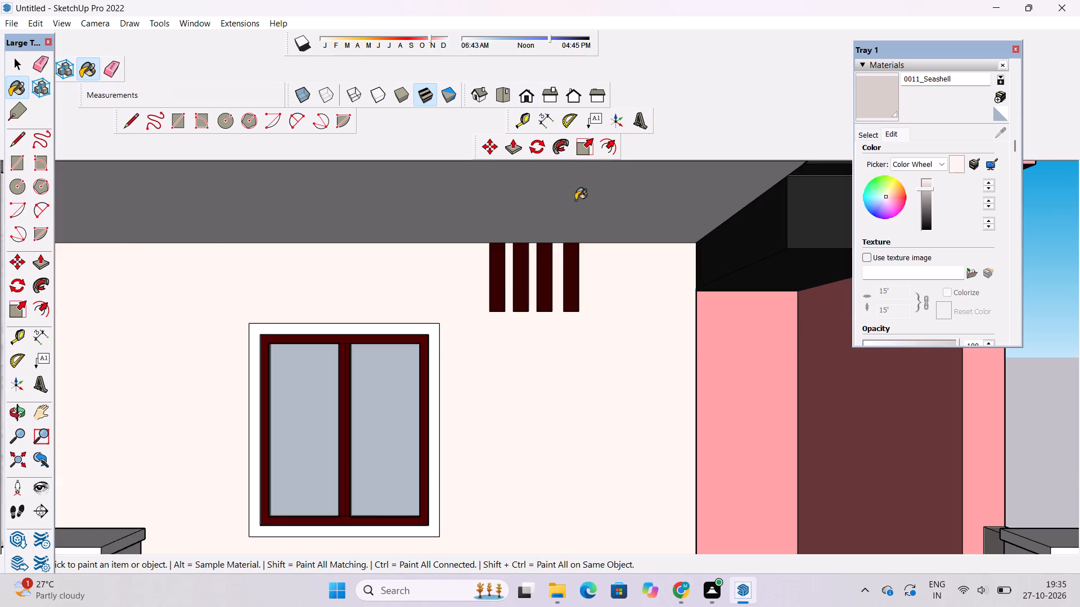
scroll(574, 206, down, 9)
key(o)
drag(570, 235, 553, 410)
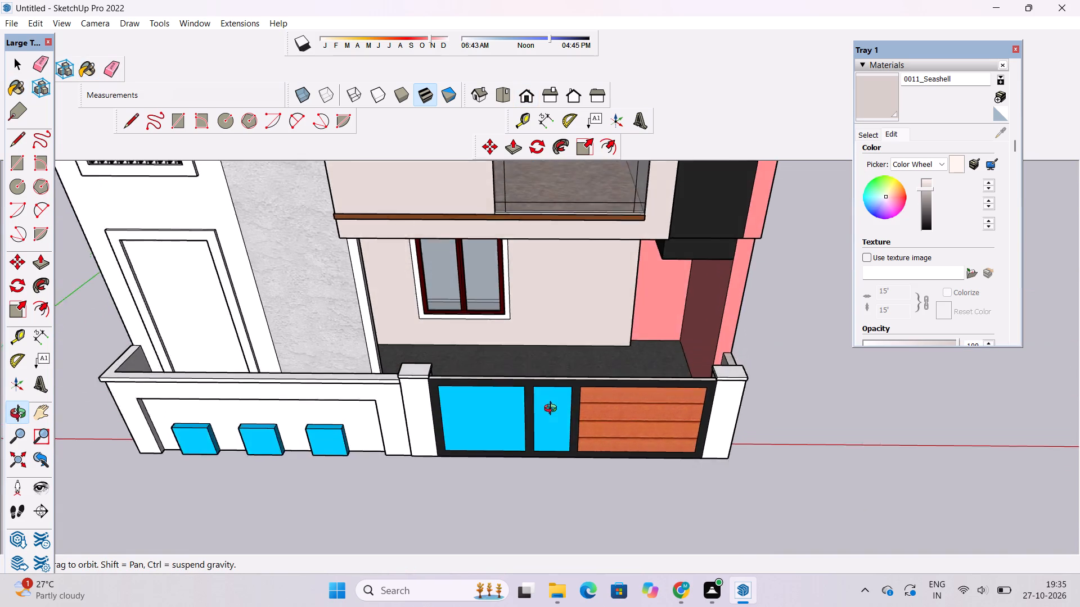
drag(553, 410, 537, 415)
shift+drag(484, 334, 525, 401)
drag(524, 403, 305, 255)
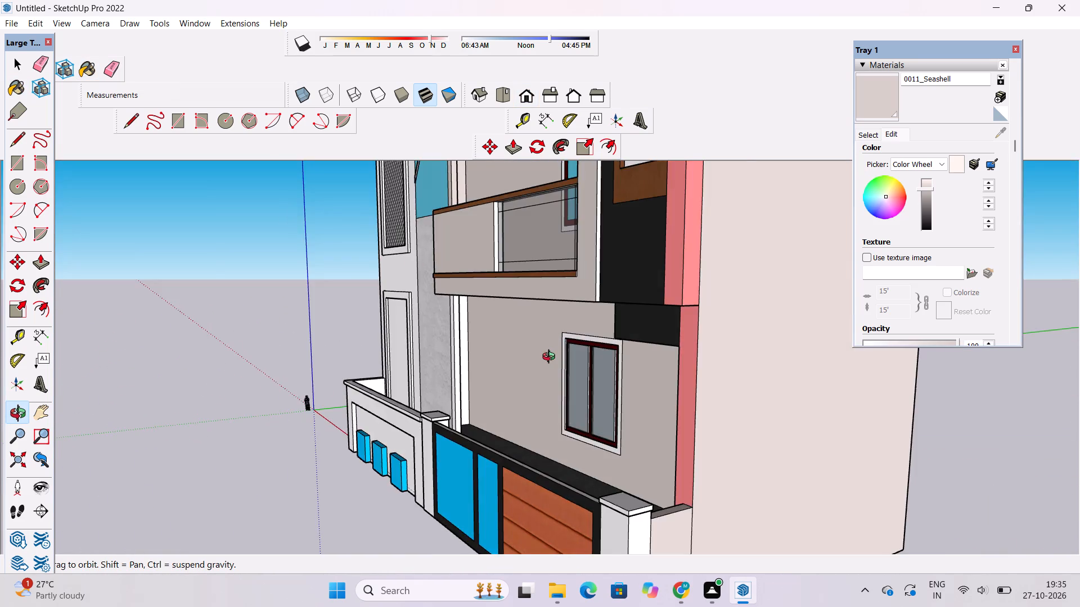
scroll(551, 358, up, 9)
drag(551, 374, 471, 342)
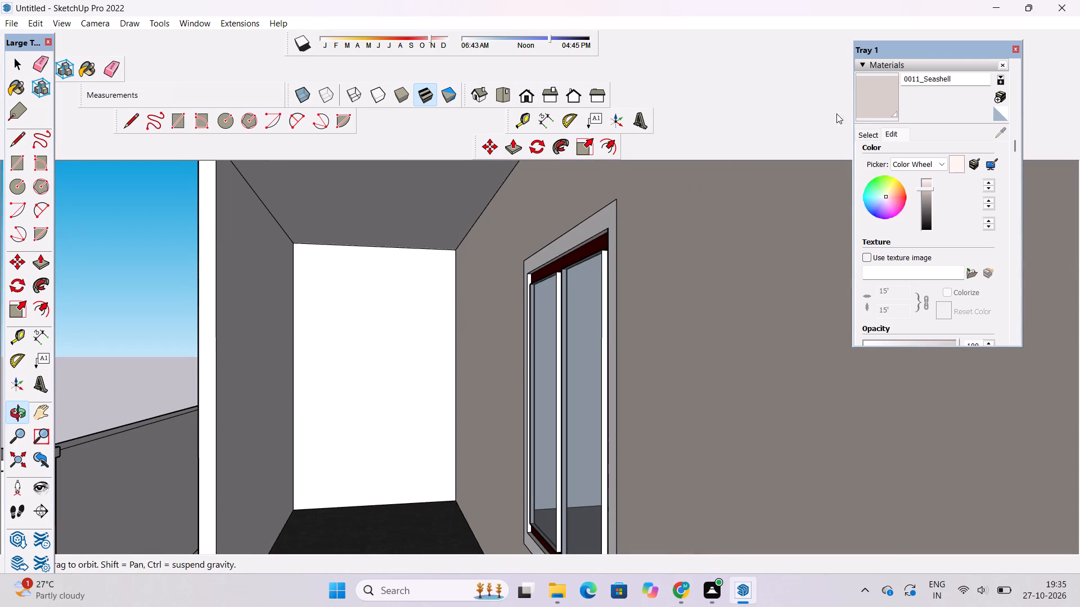
click(876, 97)
click(385, 352)
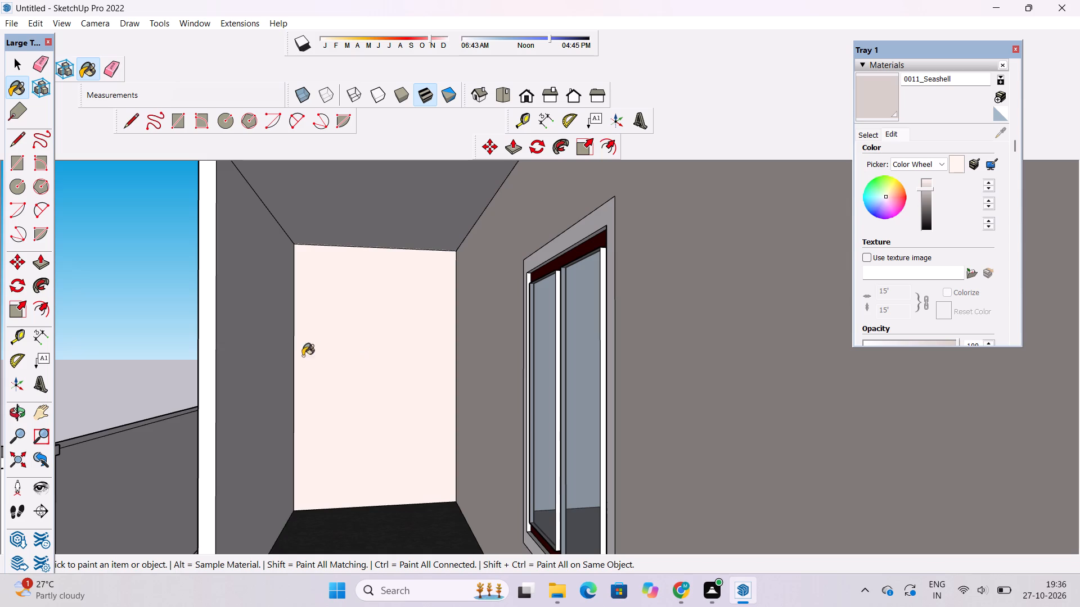
click(274, 360)
click(410, 227)
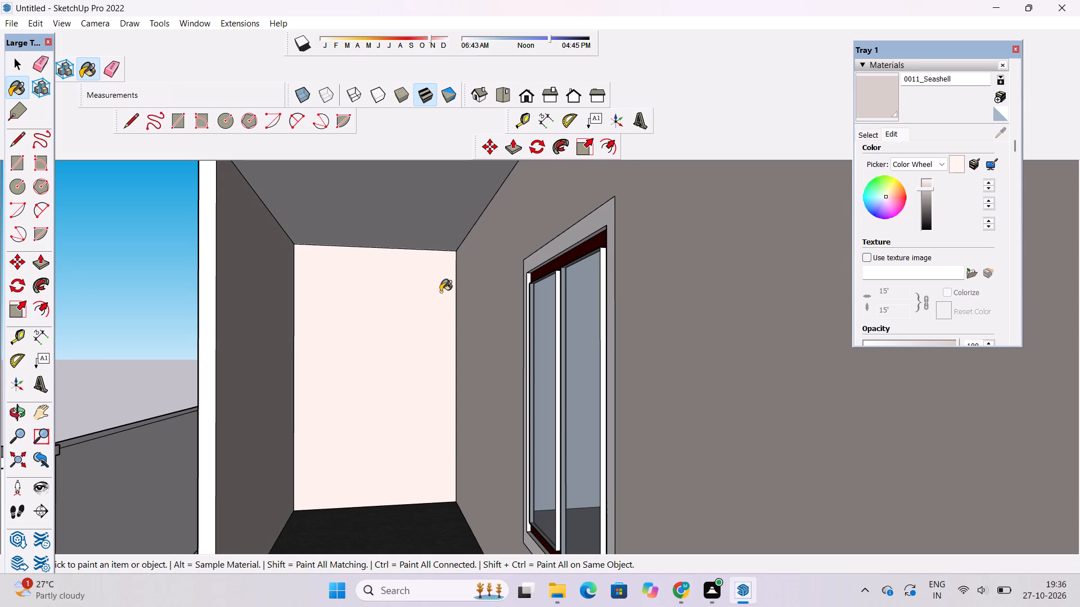
Paint the ceiling of the upper-floor balcony recess, below the NAKSHA MART sign, with 0011_Seashell.
key(o)
drag(187, 370, 492, 379)
scroll(502, 374, down, 8)
drag(515, 378, 425, 363)
shift+scroll(423, 364, down, 5)
drag(521, 402, 605, 441)
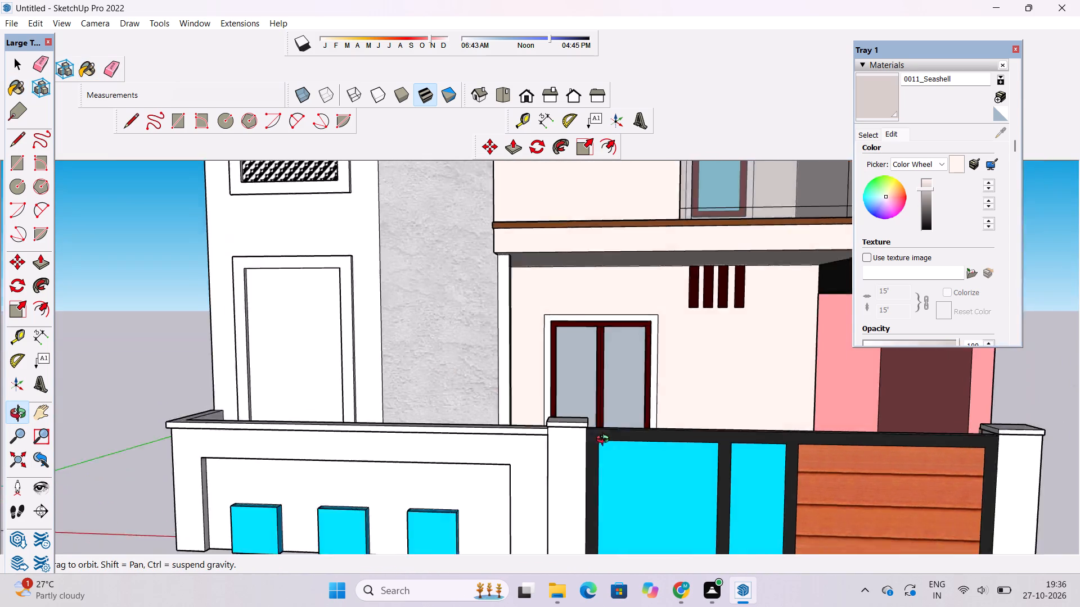
drag(605, 441, 641, 457)
scroll(574, 373, down, 7)
shift+drag(668, 327, 494, 520)
shift+drag(490, 520, 413, 384)
scroll(376, 474, up, 5)
shift+drag(384, 472, 472, 493)
shift+drag(474, 493, 475, 454)
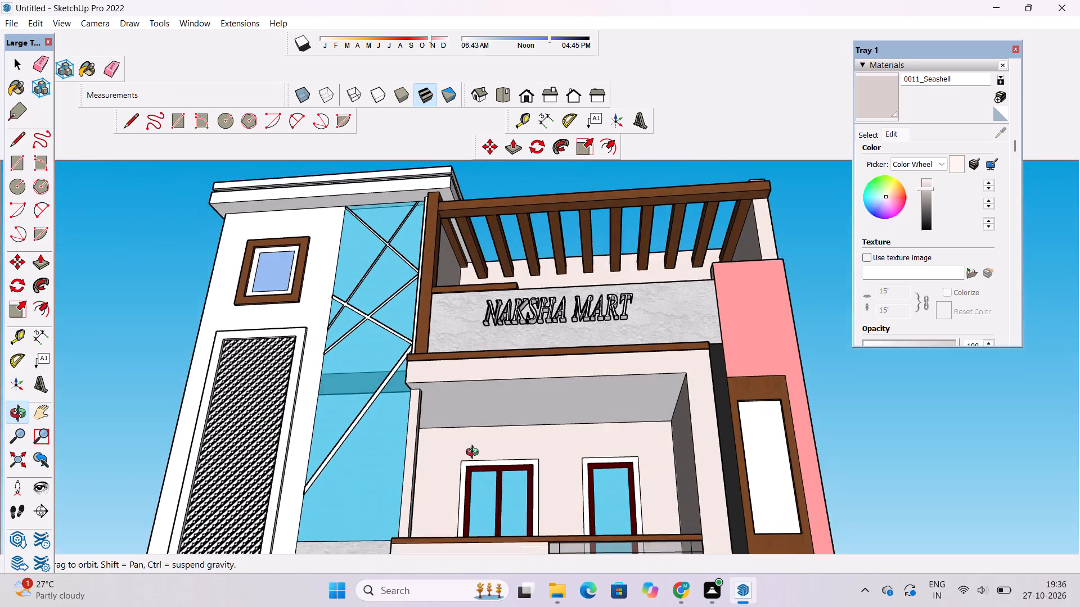
shift+drag(475, 454, 475, 451)
click(874, 112)
click(560, 403)
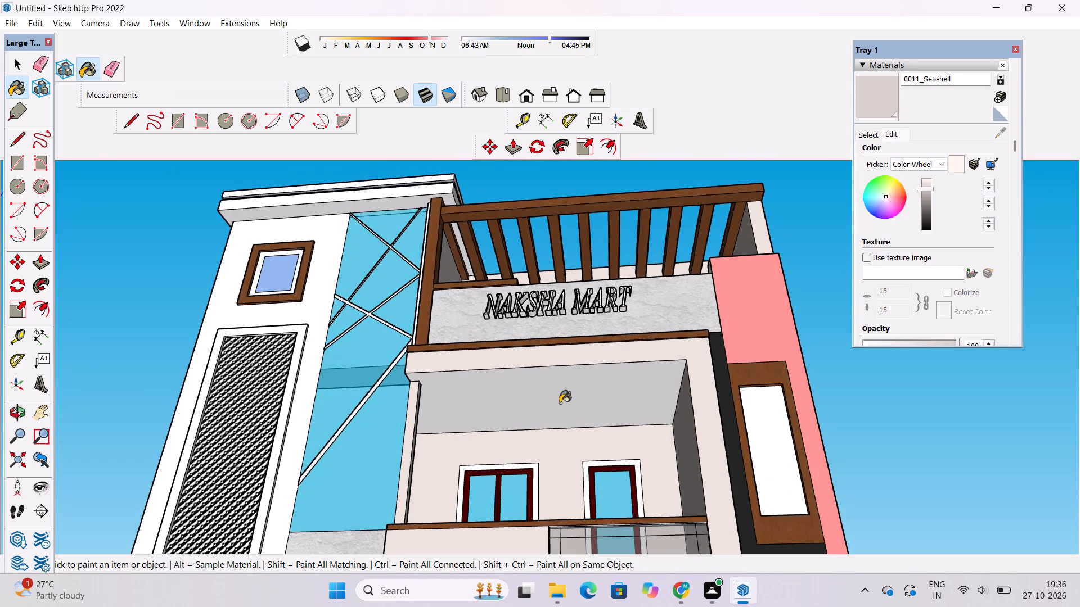
Examine the front elevation and the inside of the upper-floor balcony from several angles for unpainted faces.
scroll(549, 402, down, 5)
key(o)
drag(523, 364, 543, 494)
click(541, 493)
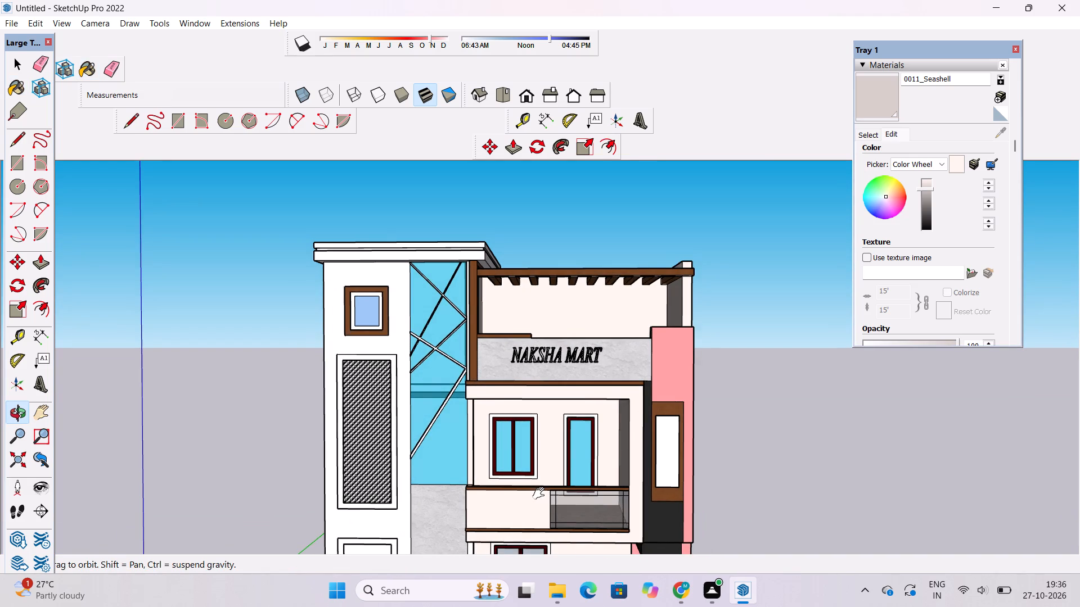
scroll(541, 491, down, 3)
scroll(541, 491, up, 2)
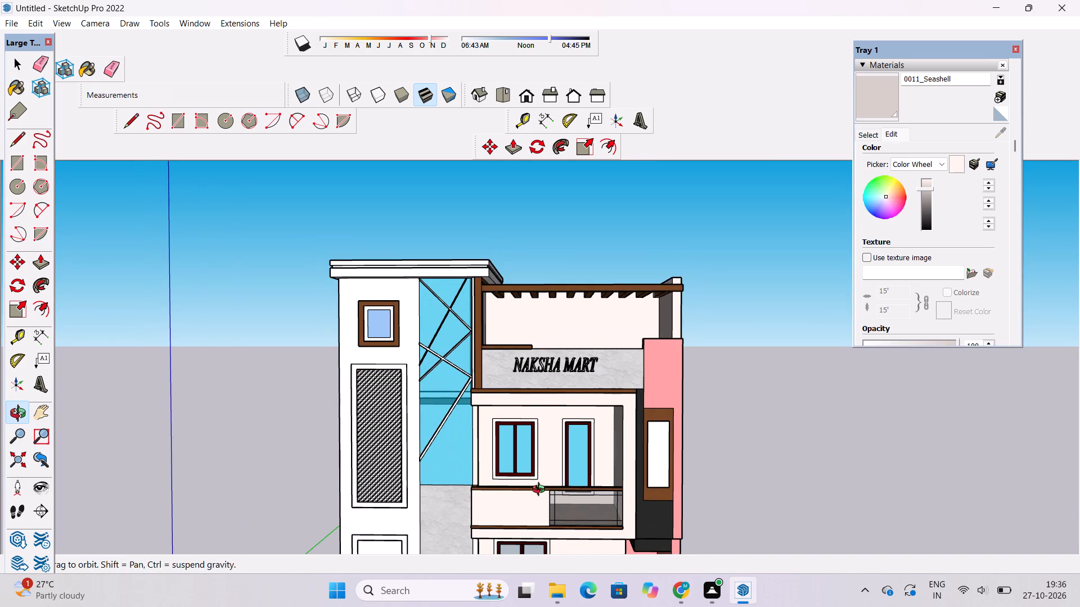
scroll(541, 491, up, 1)
scroll(541, 491, down, 1)
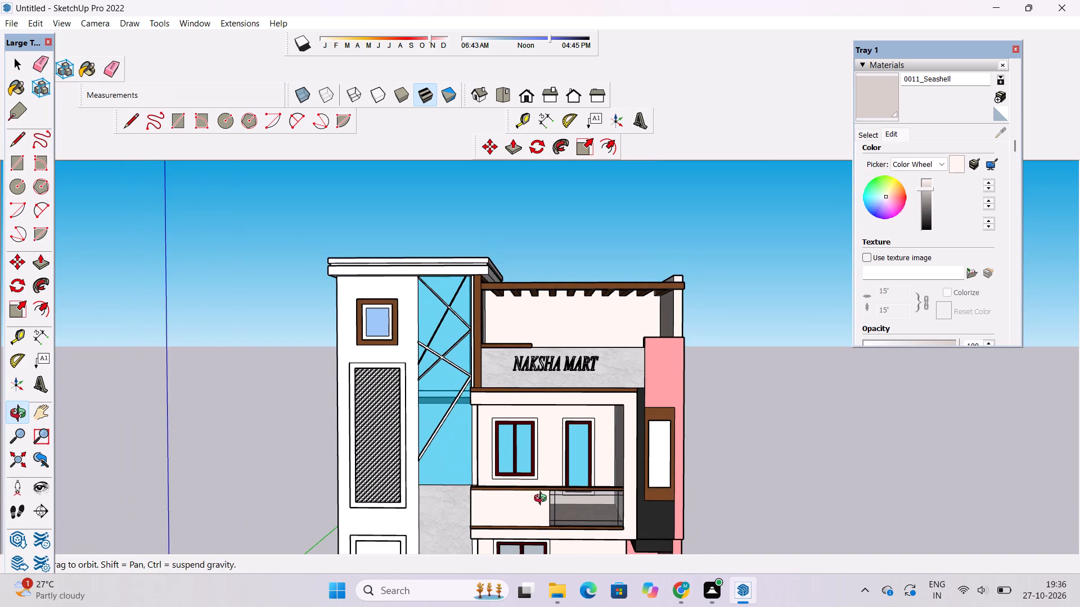
shift+drag(544, 504, 544, 454)
drag(545, 447, 671, 534)
scroll(632, 390, up, 6)
drag(643, 403, 547, 417)
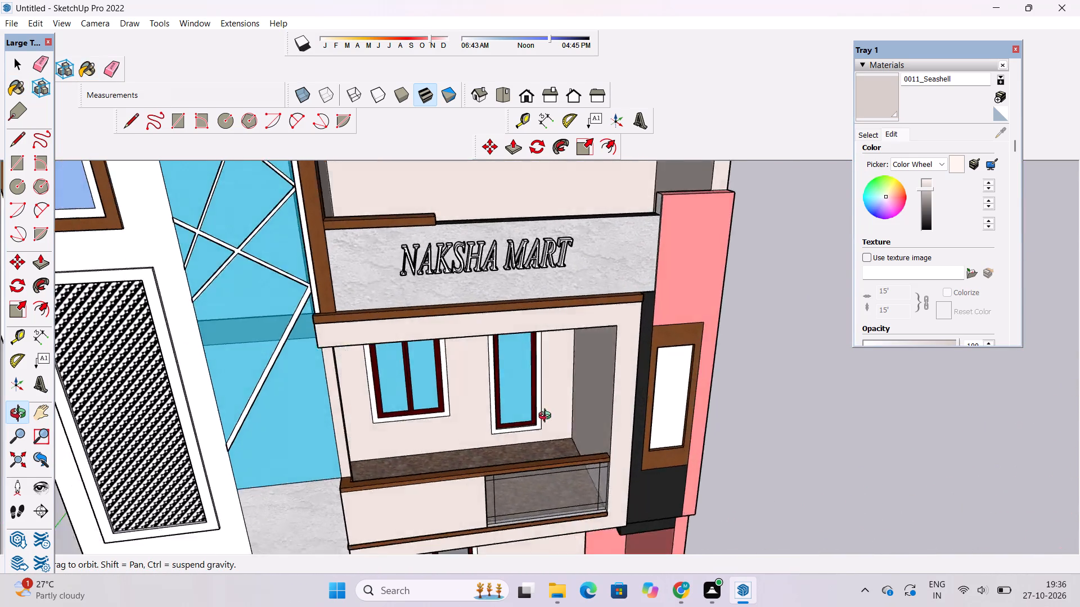
drag(547, 417, 233, 370)
scroll(497, 373, up, 9)
drag(515, 390, 447, 354)
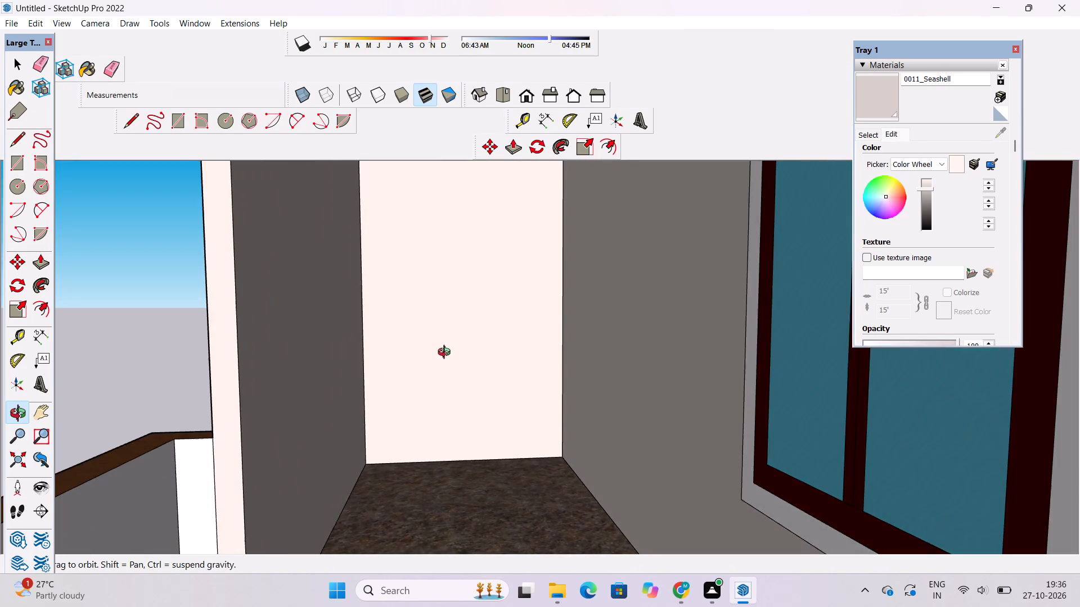
drag(447, 354, 548, 360)
scroll(555, 357, down, 4)
shift+drag(553, 446, 562, 388)
drag(578, 400, 460, 455)
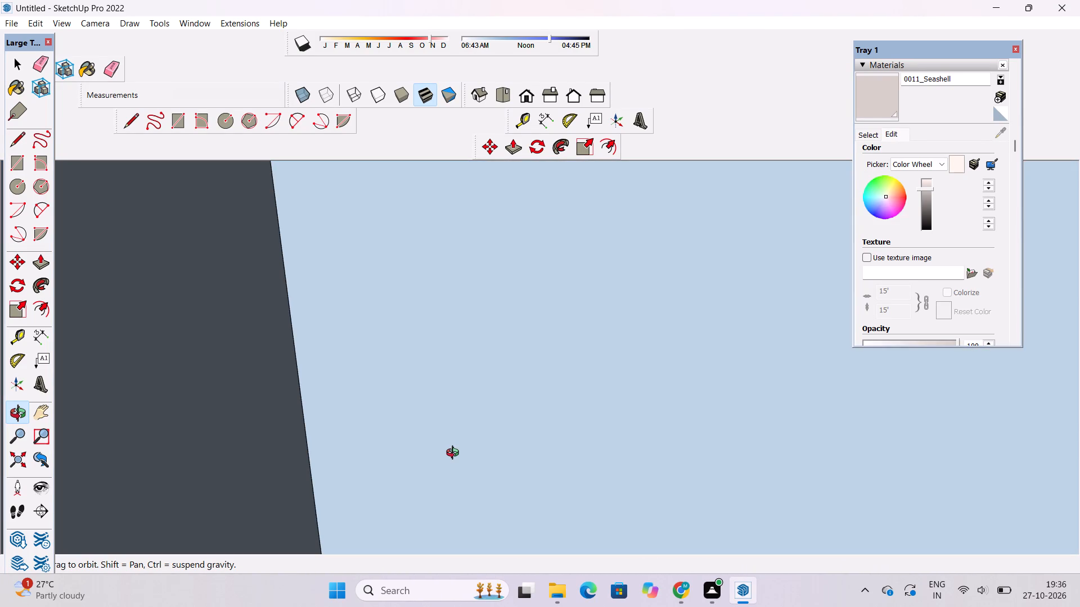
Paint the narrow white end face beside the pillar and the long inner face of the balcony parapet with 0011_Seashell.
click(530, 98)
scroll(607, 328, down, 4)
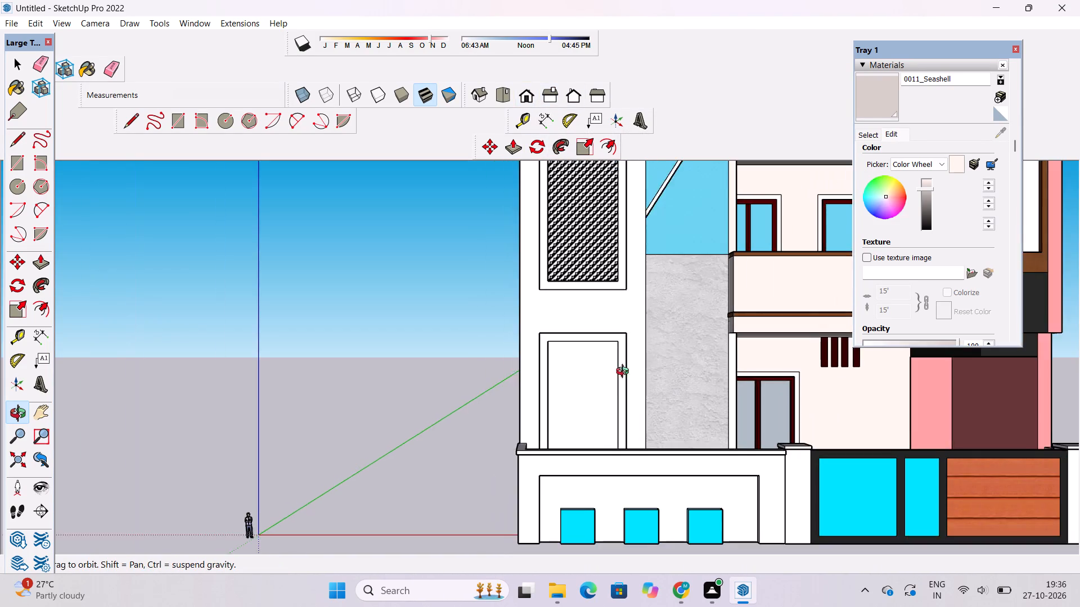
shift+drag(610, 423, 532, 286)
drag(709, 277, 454, 477)
scroll(565, 338, up, 2)
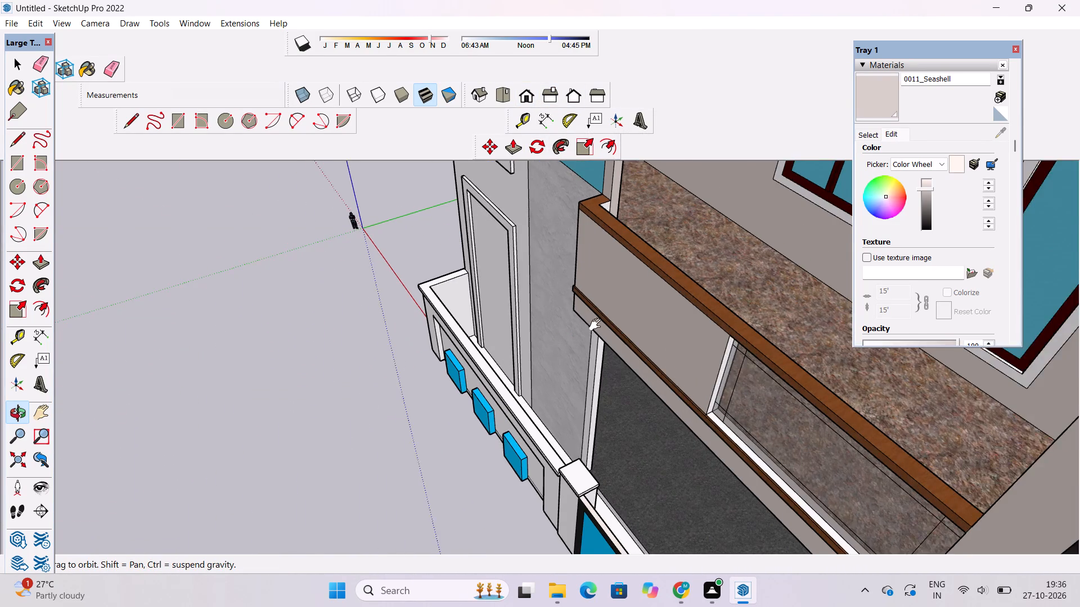
shift+drag(597, 325, 596, 352)
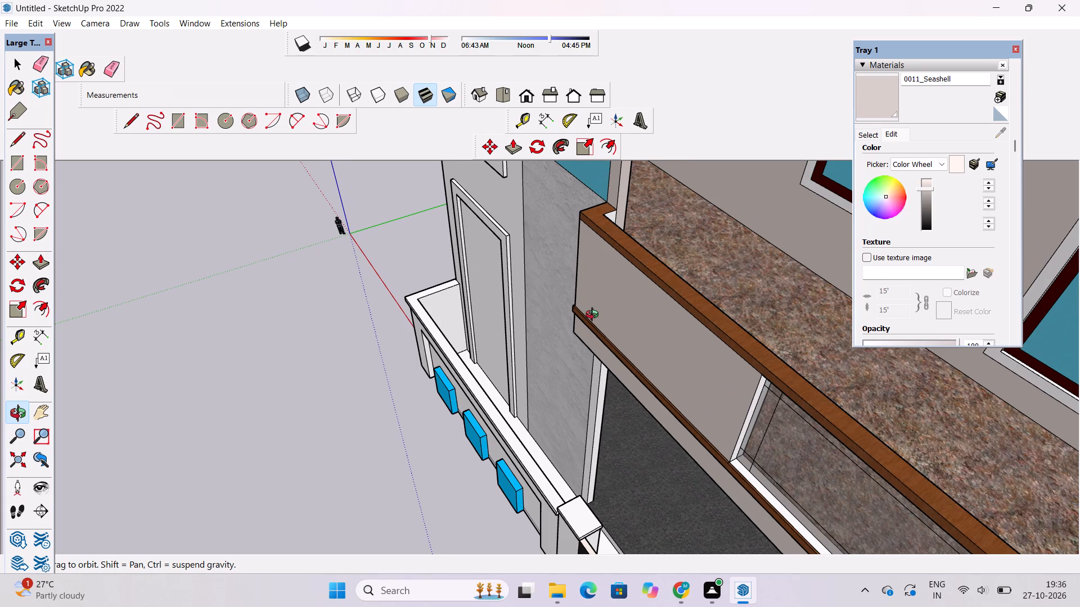
shift+drag(609, 284, 620, 299)
scroll(678, 225, up, 4)
shift+drag(691, 254, 699, 268)
drag(717, 298, 633, 271)
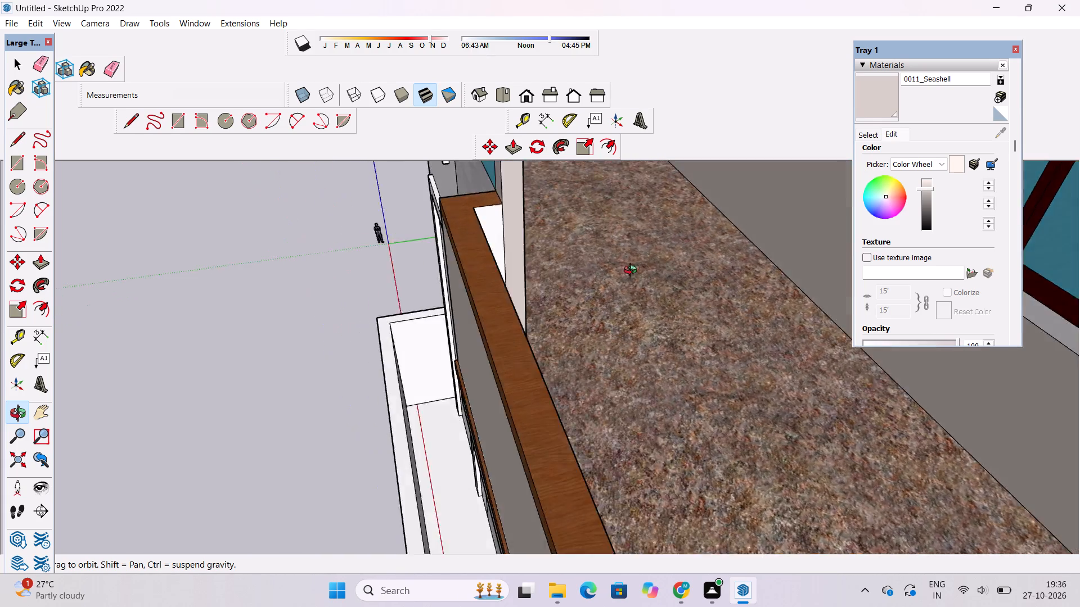
drag(633, 271, 583, 255)
drag(456, 227, 535, 309)
drag(529, 317, 493, 279)
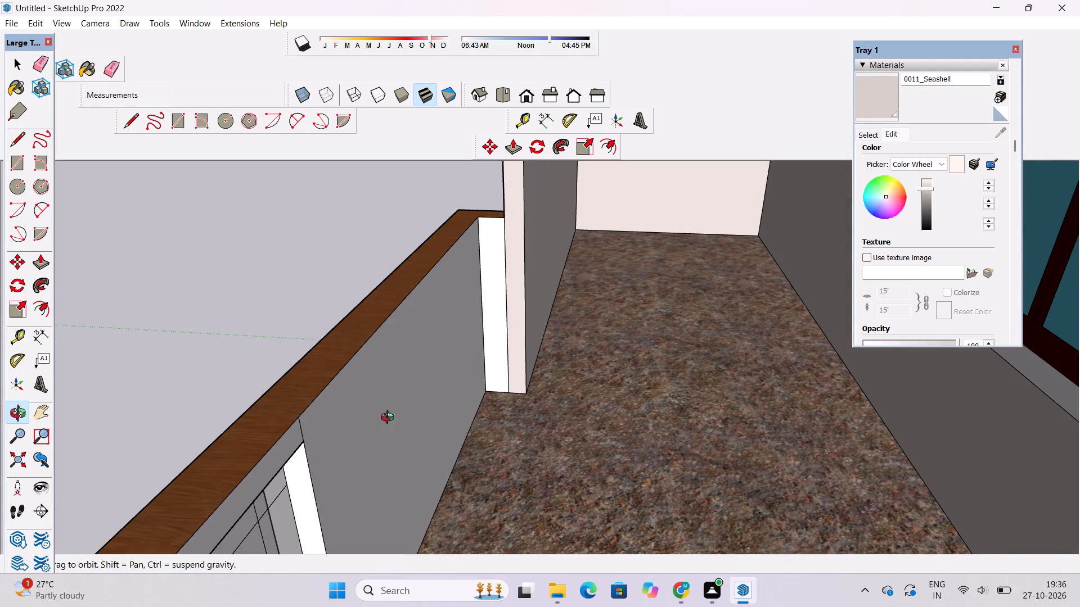
drag(390, 419, 436, 346)
scroll(441, 341, down, 2)
drag(500, 342, 472, 353)
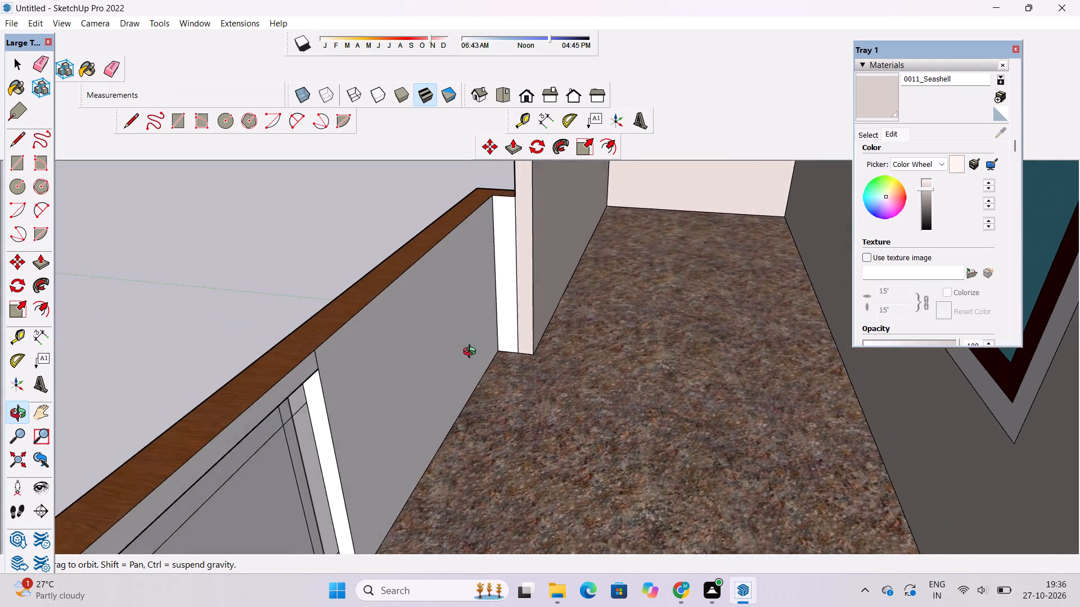
drag(472, 353, 458, 356)
click(860, 110)
scroll(480, 265, up, 5)
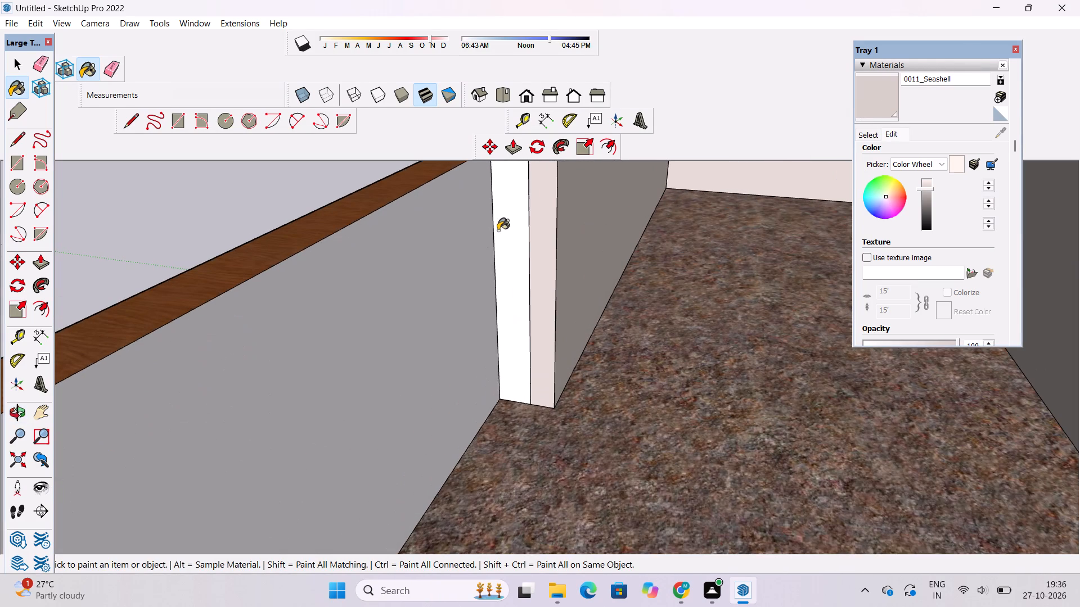
click(508, 215)
click(441, 271)
Paint the side edge and the white bottom ledge of the balcony's glass railing opening with 0011_Seashell.
scroll(648, 200, down, 5)
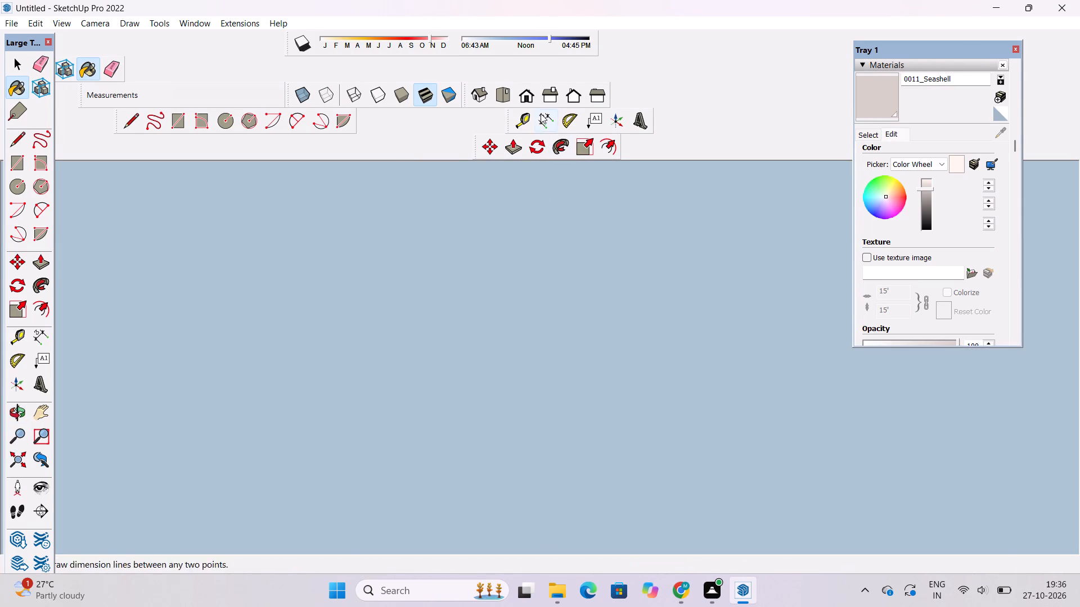
click(528, 94)
scroll(557, 332, down, 3)
key(o)
shift+drag(616, 363, 496, 350)
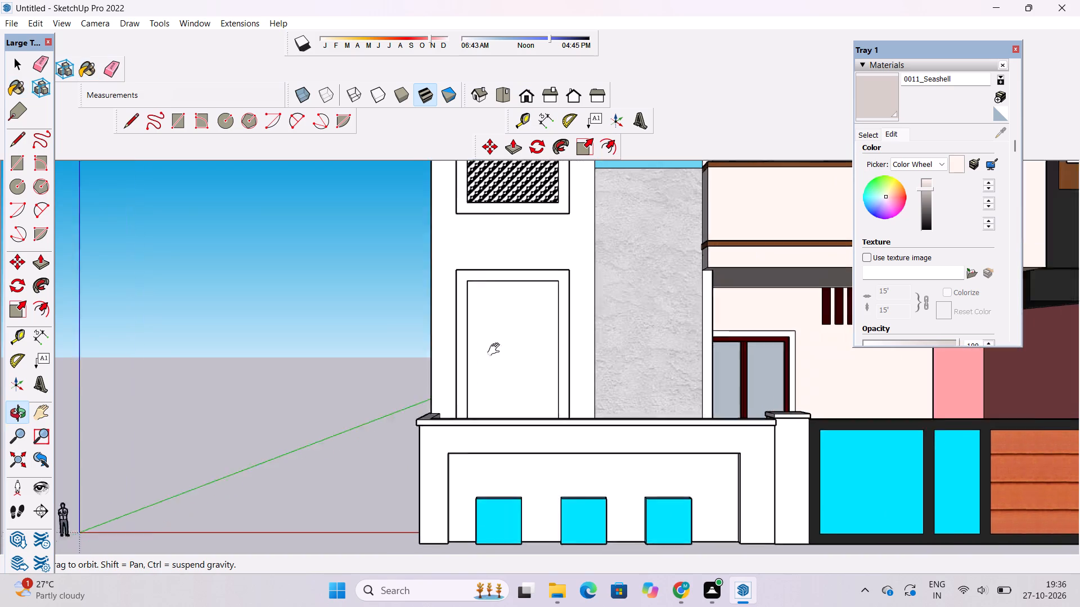
shift+drag(496, 350, 488, 349)
drag(488, 347, 512, 392)
scroll(578, 316, down, 5)
shift+drag(651, 342, 560, 370)
drag(715, 232, 608, 317)
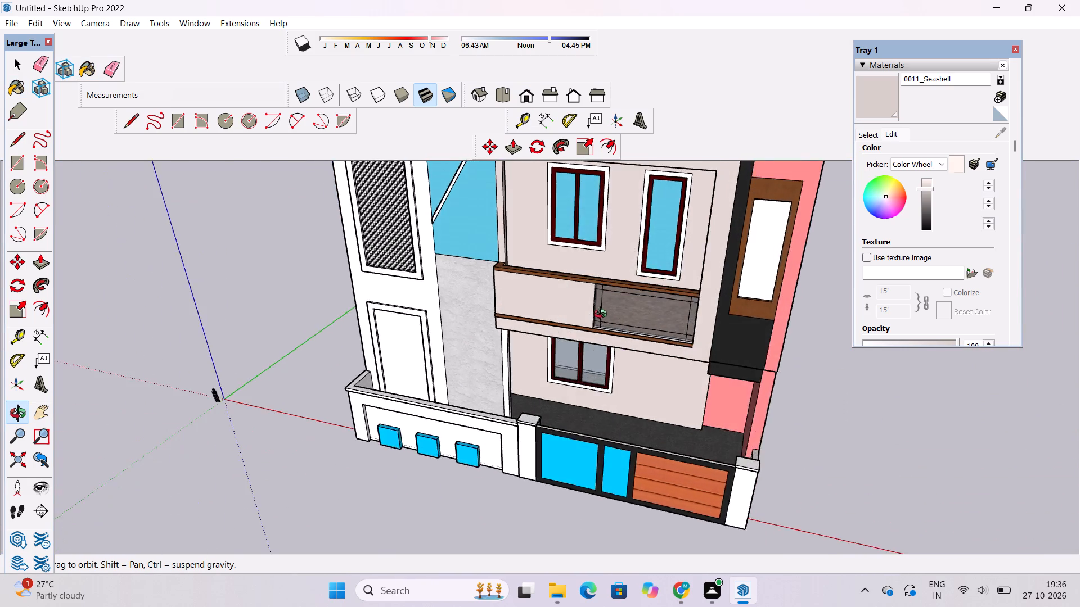
scroll(644, 251, up, 4)
shift+drag(718, 274, 710, 301)
scroll(565, 316, up, 5)
shift+drag(577, 303, 624, 250)
drag(618, 257, 579, 275)
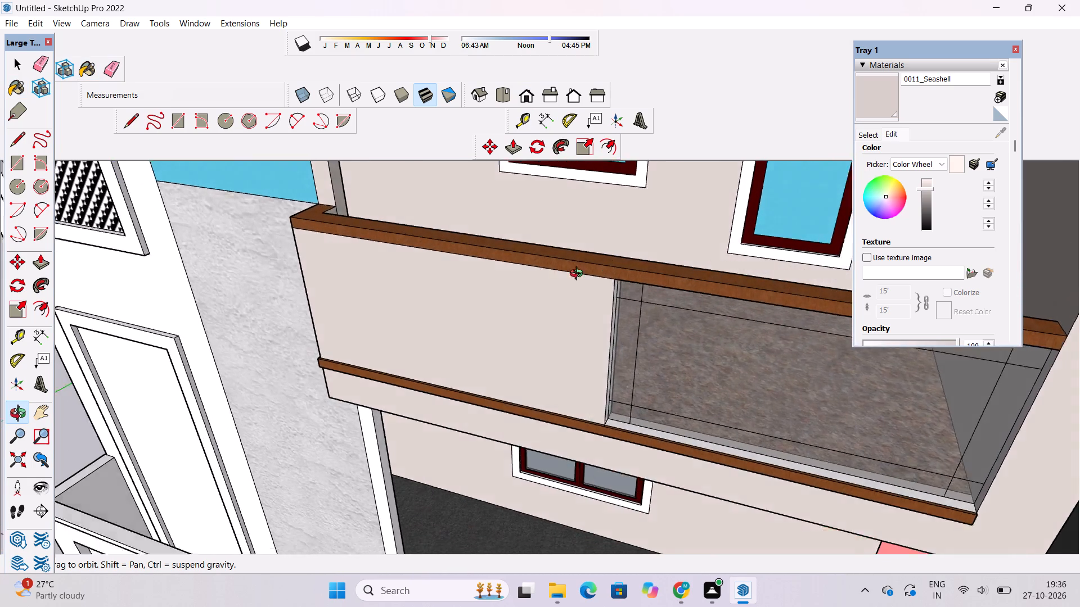
drag(579, 275, 484, 298)
scroll(437, 320, up, 4)
scroll(588, 321, up, 4)
shift+drag(616, 346, 542, 200)
shift+scroll(542, 195, down, 4)
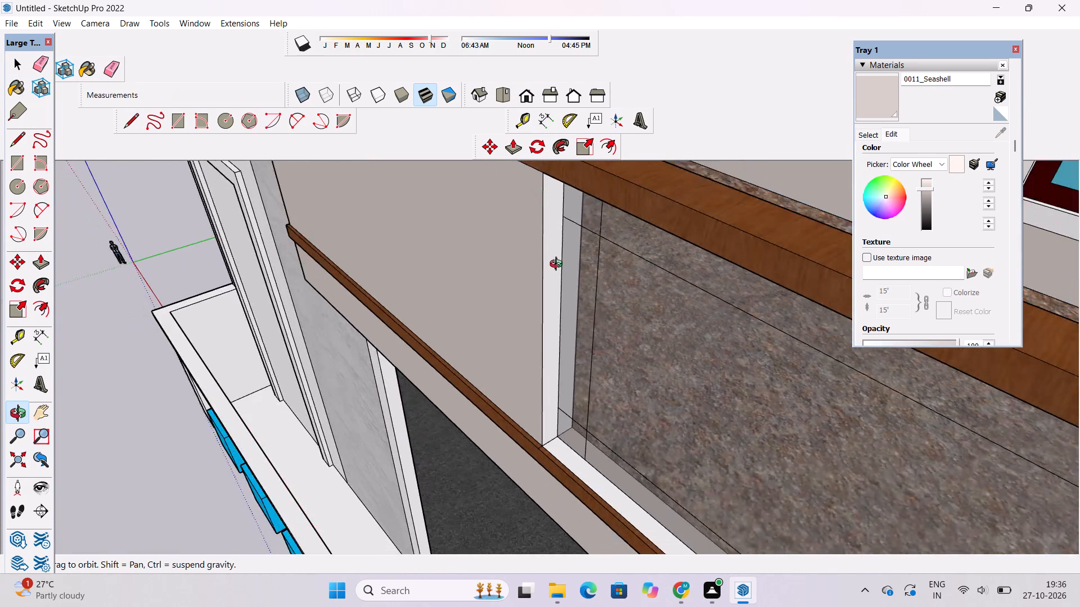
drag(570, 271, 669, 285)
shift+drag(675, 278, 481, 225)
shift+scroll(471, 220, down, 5)
drag(518, 318, 574, 347)
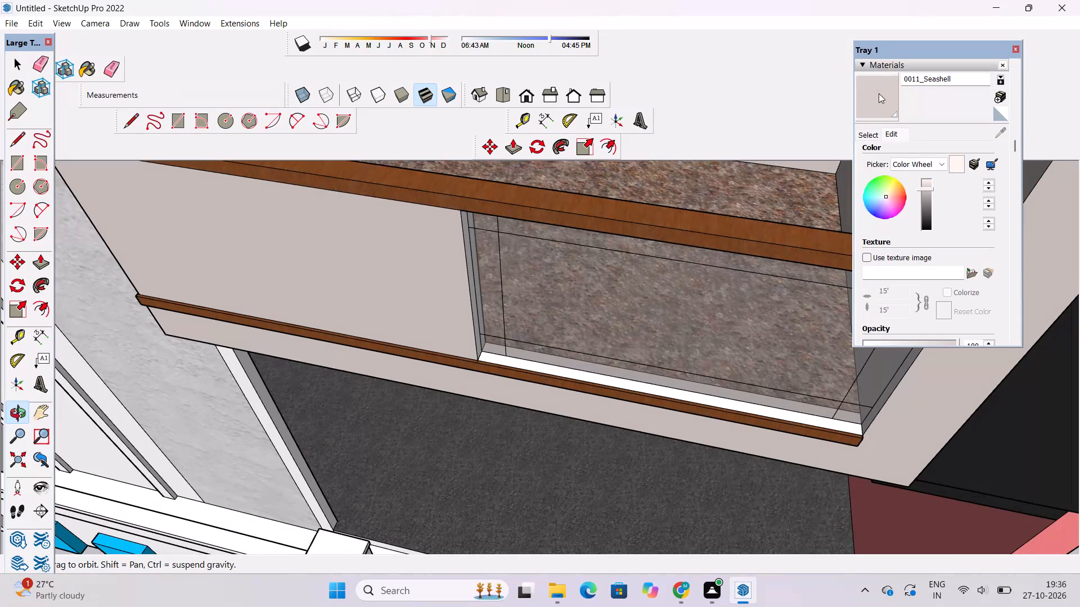
click(878, 96)
scroll(453, 335, up, 10)
click(480, 352)
click(498, 381)
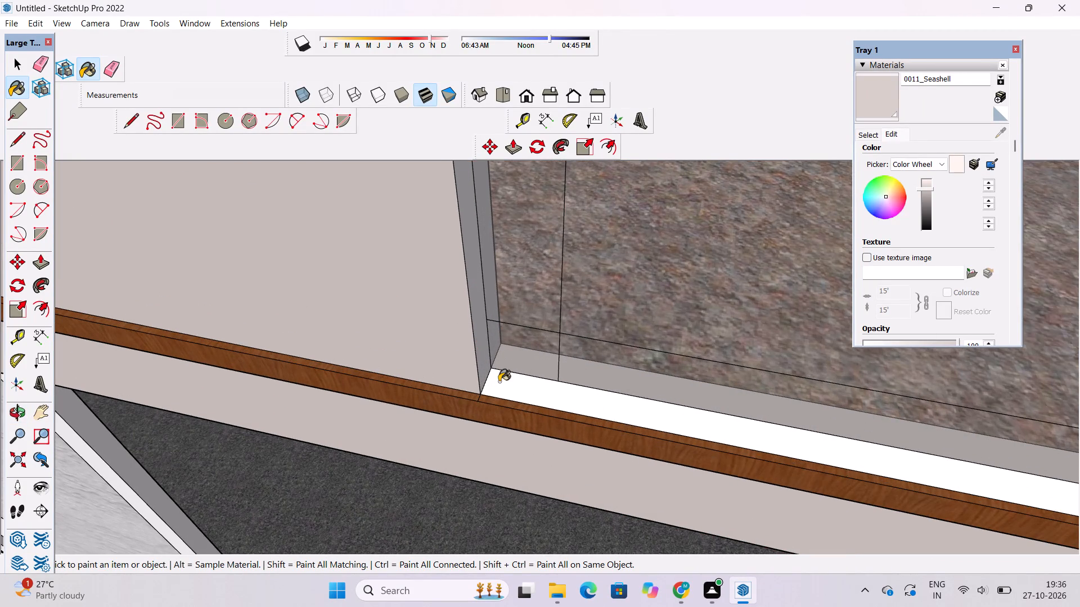
Paint the narrow white upright end face beside the balcony's glass railing opening with 0011_Seashell.
scroll(480, 344, down, 8)
key(o)
drag(568, 342, 290, 432)
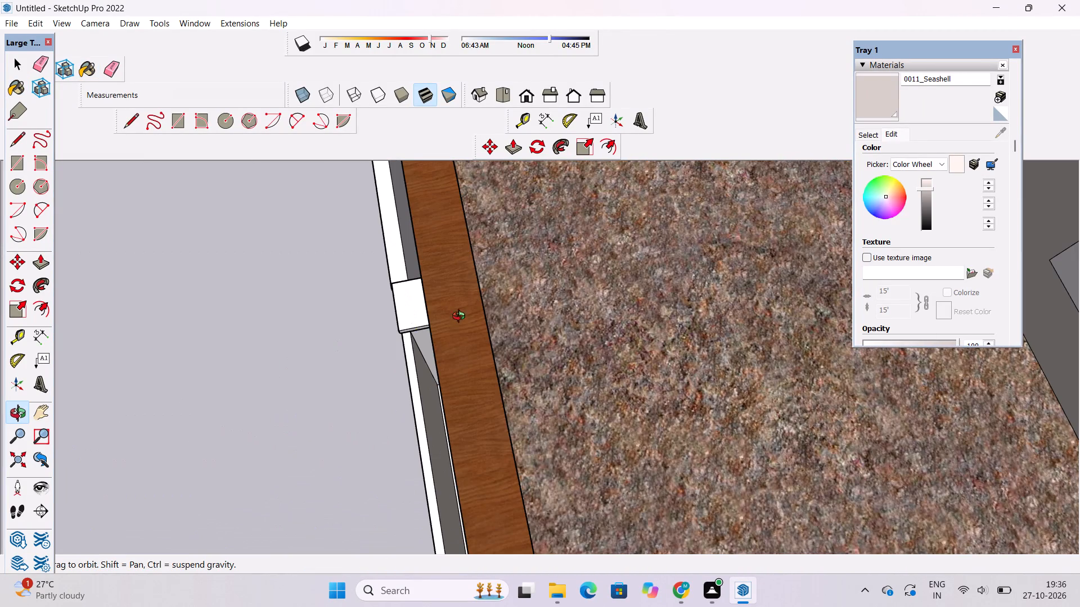
drag(480, 331, 498, 351)
shift+drag(503, 354, 373, 266)
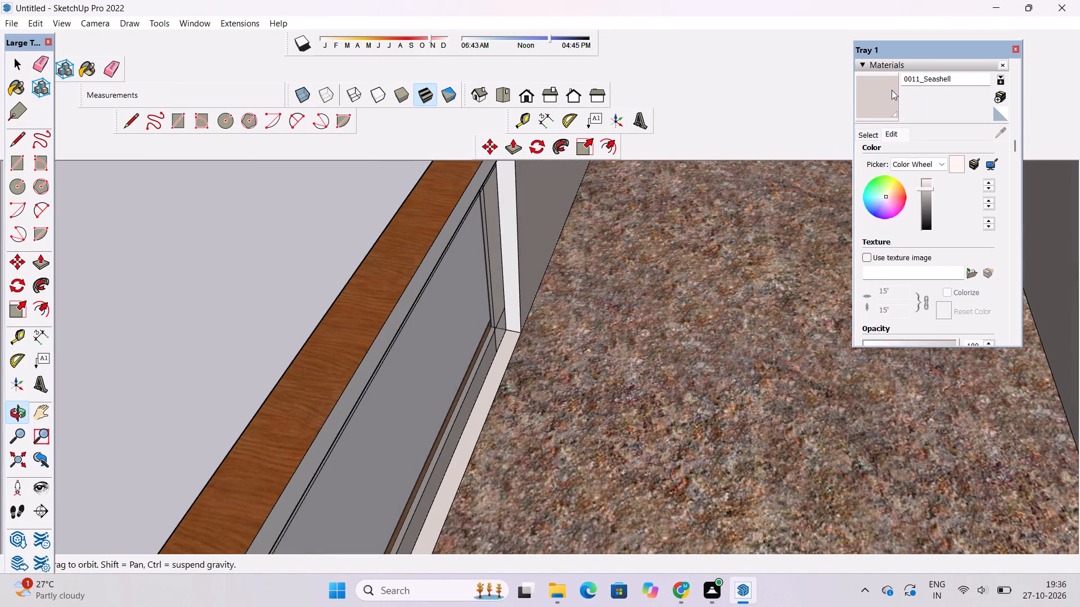
click(892, 90)
click(508, 233)
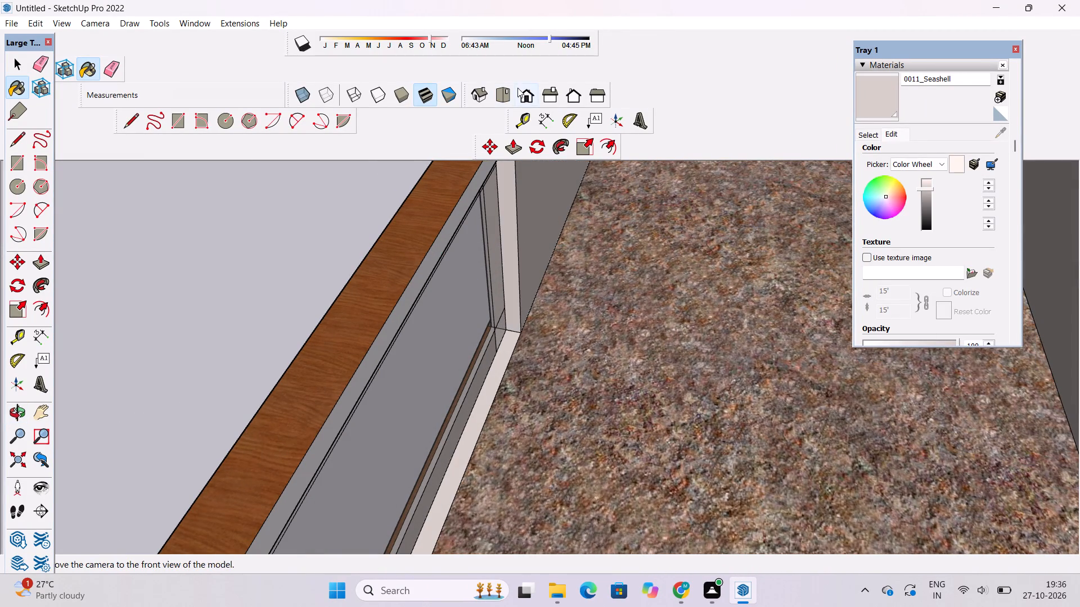
Paint the narrow white end face of the wall bordering the ground-floor porch, where it meets the dark floor, with 0011_Seashell.
click(524, 90)
click(16, 415)
scroll(313, 375, down, 13)
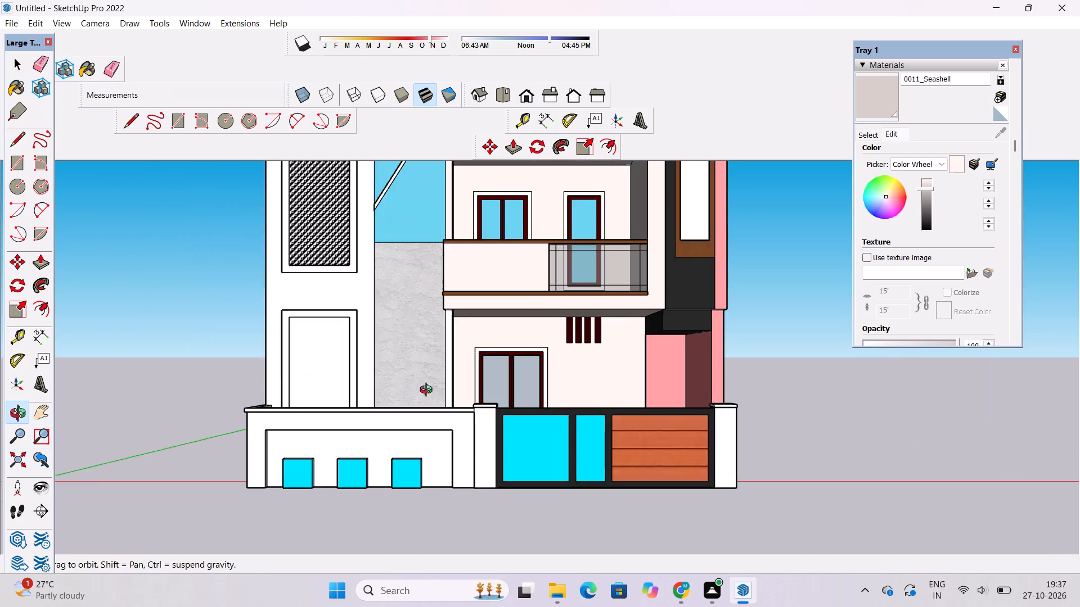
shift+drag(529, 388, 516, 347)
shift+drag(515, 345, 538, 461)
shift+drag(589, 334, 676, 480)
drag(681, 491, 648, 301)
scroll(692, 474, up, 4)
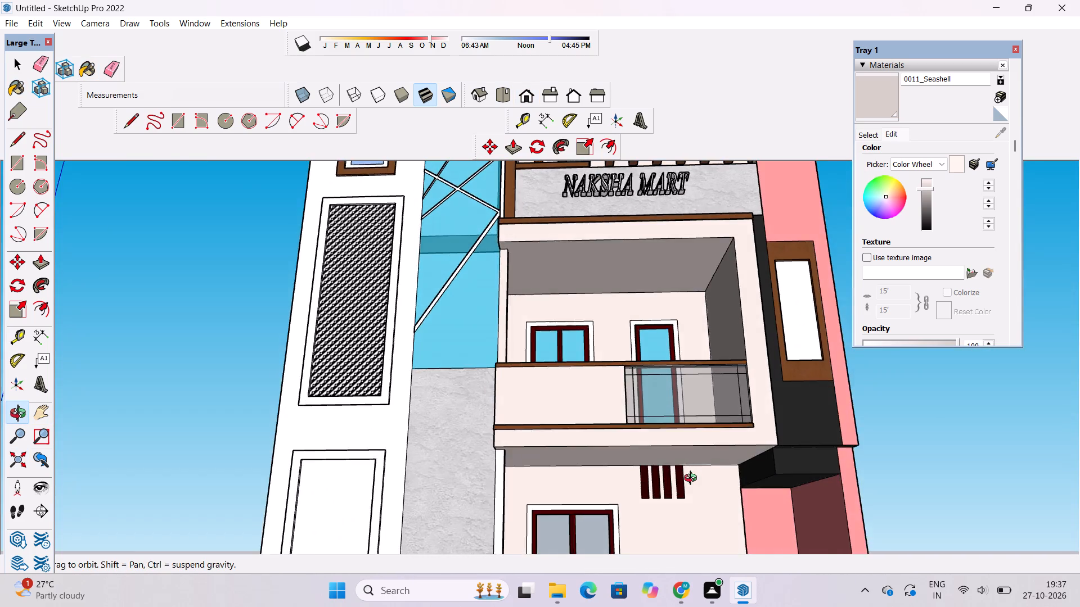
shift+drag(700, 498, 387, 517)
scroll(434, 504, up, 5)
shift+drag(483, 497, 515, 383)
scroll(523, 357, up, 5)
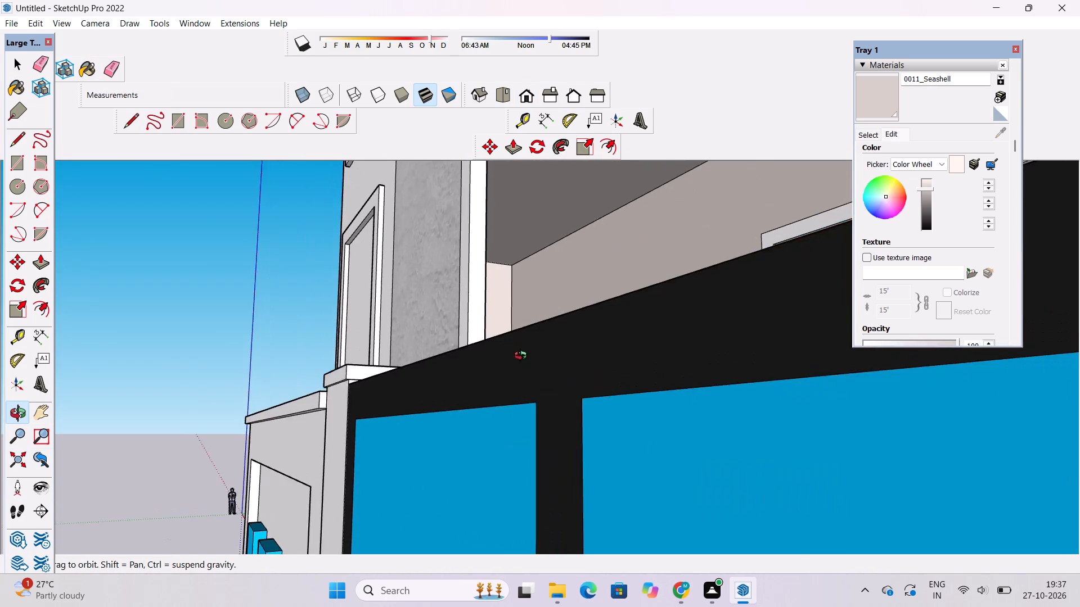
drag(526, 353, 493, 531)
shift+drag(544, 312, 619, 467)
shift+drag(737, 365, 541, 341)
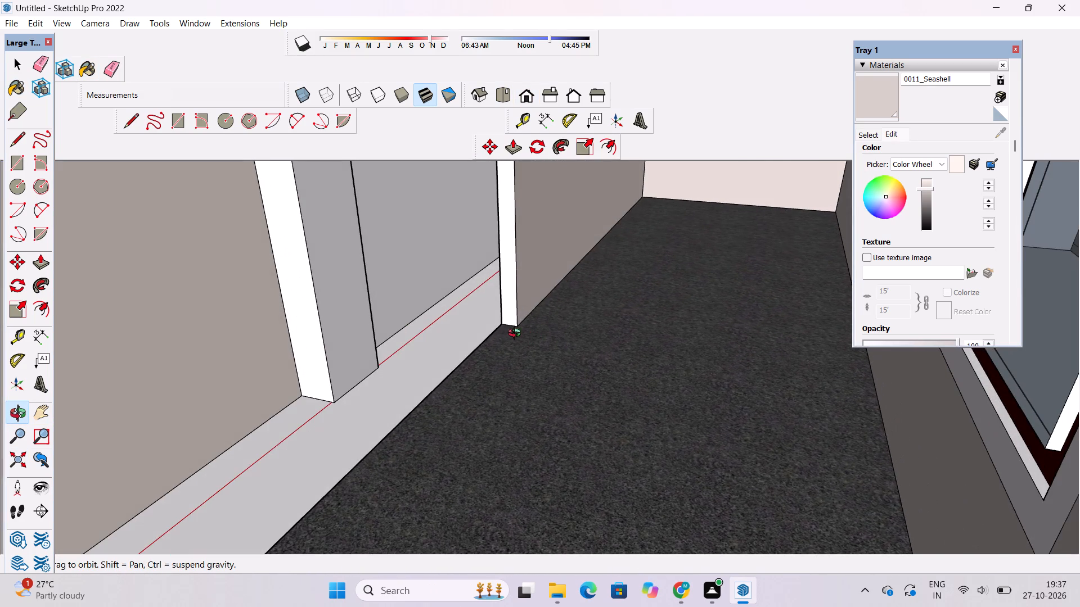
shift+drag(510, 307, 534, 337)
drag(548, 338, 592, 336)
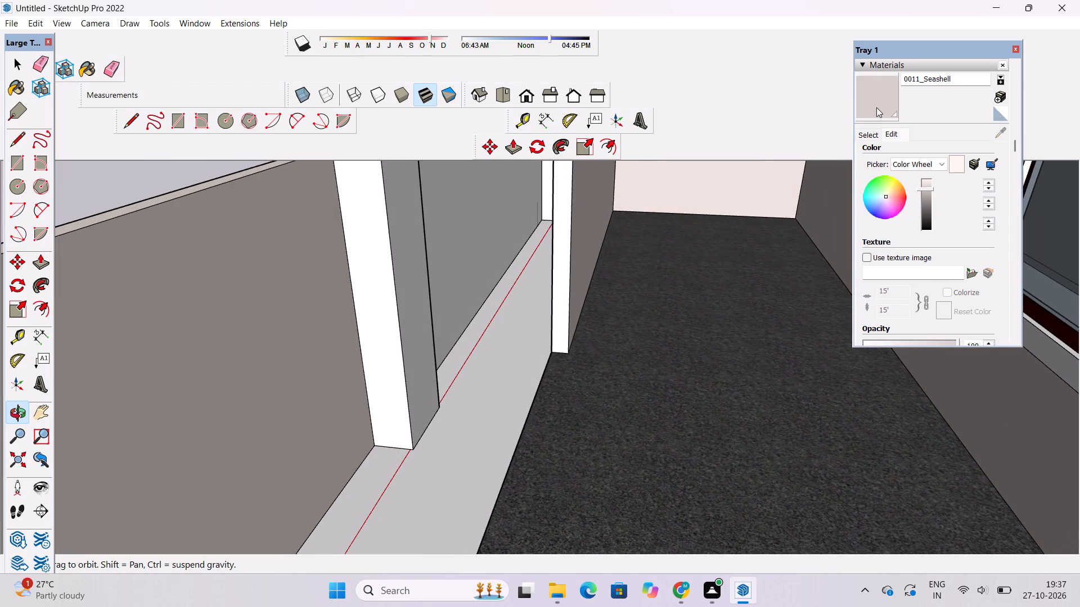
click(876, 107)
scroll(374, 366, up, 5)
scroll(584, 287, up, 3)
click(713, 234)
scroll(763, 204, down, 5)
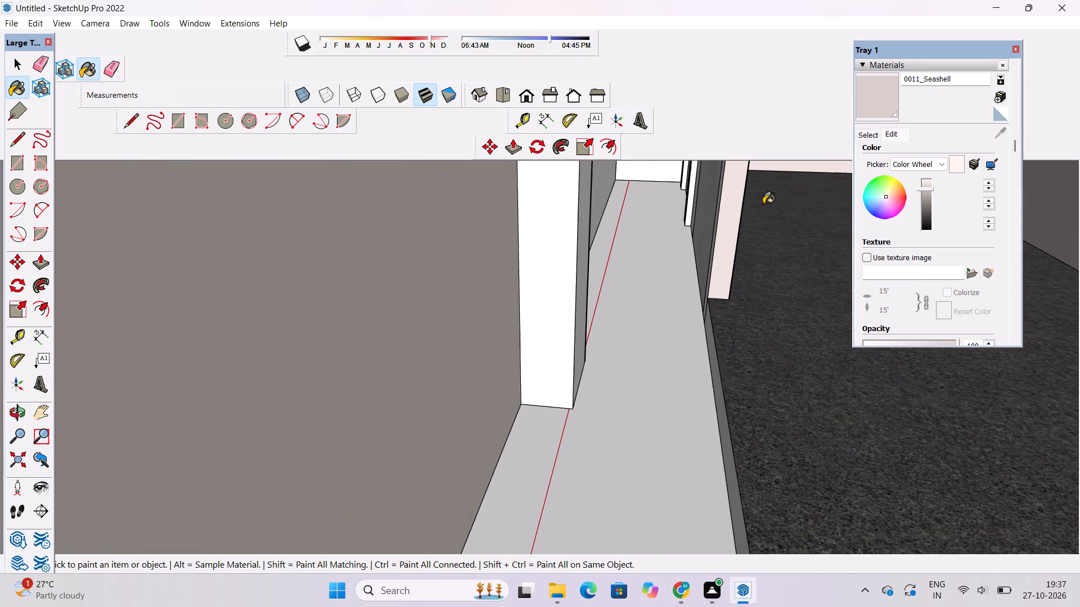
Paint the thin vertical edge between the dark porch floor and the light ledge with the Granite Dark Gray stone material.
click(869, 136)
click(930, 147)
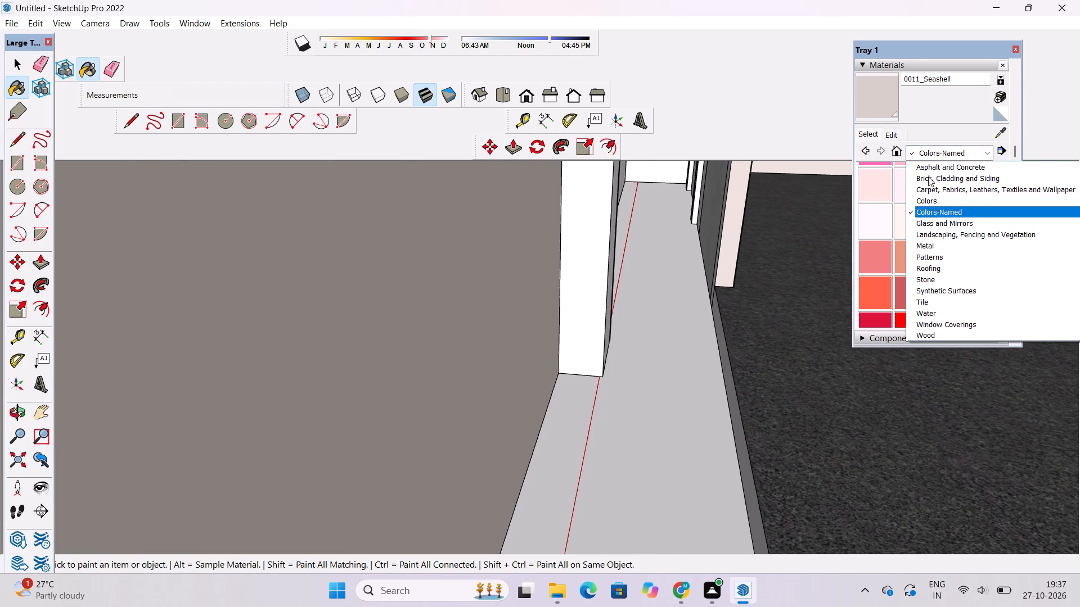
click(933, 280)
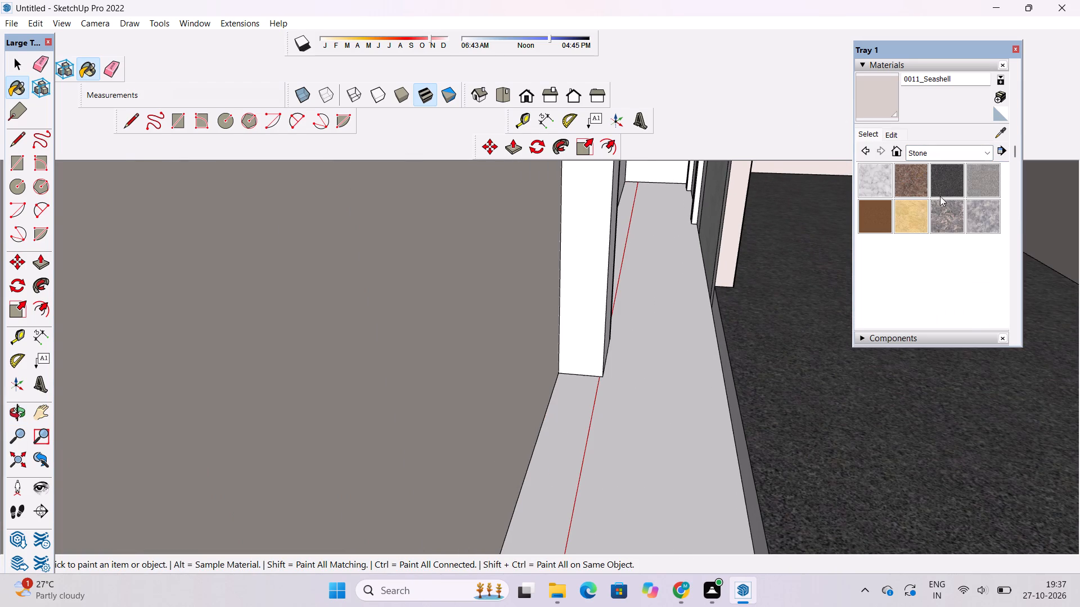
click(942, 182)
scroll(691, 408, up, 4)
click(732, 318)
scroll(636, 304, down, 2)
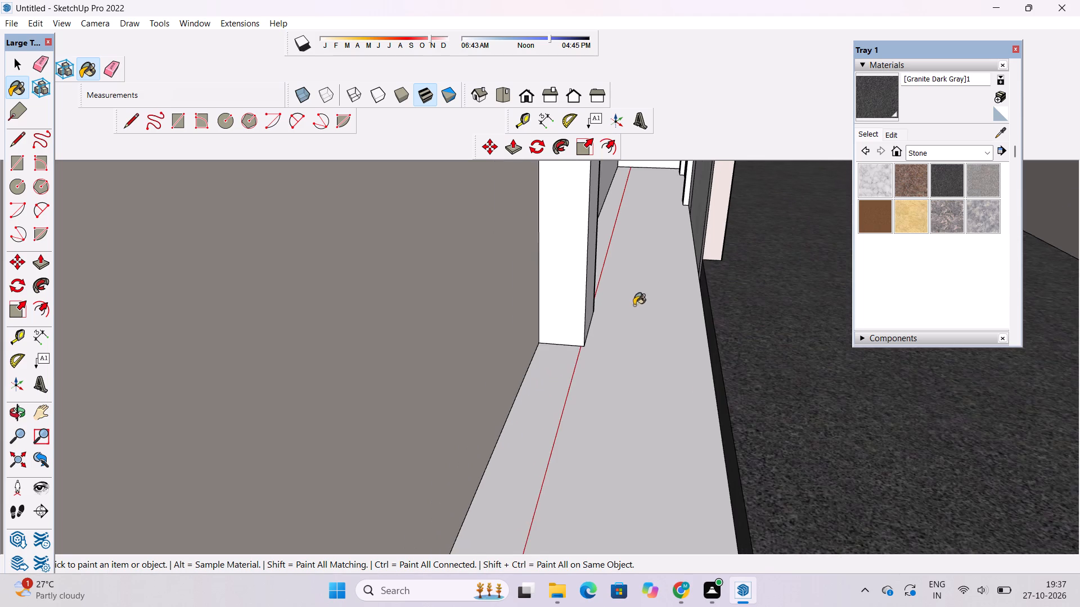
scroll(634, 305, down, 2)
scroll(873, 149, up, 1)
Set the Granite Dark Gray texture size to 10' by 10'.
click(892, 194)
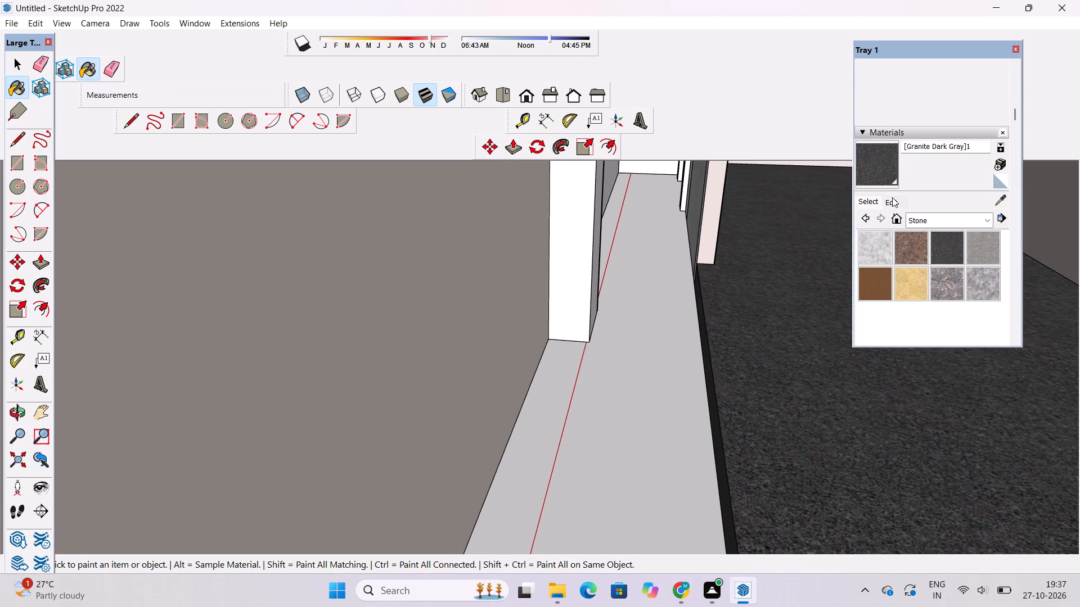
click(892, 200)
scroll(880, 215, down, 2)
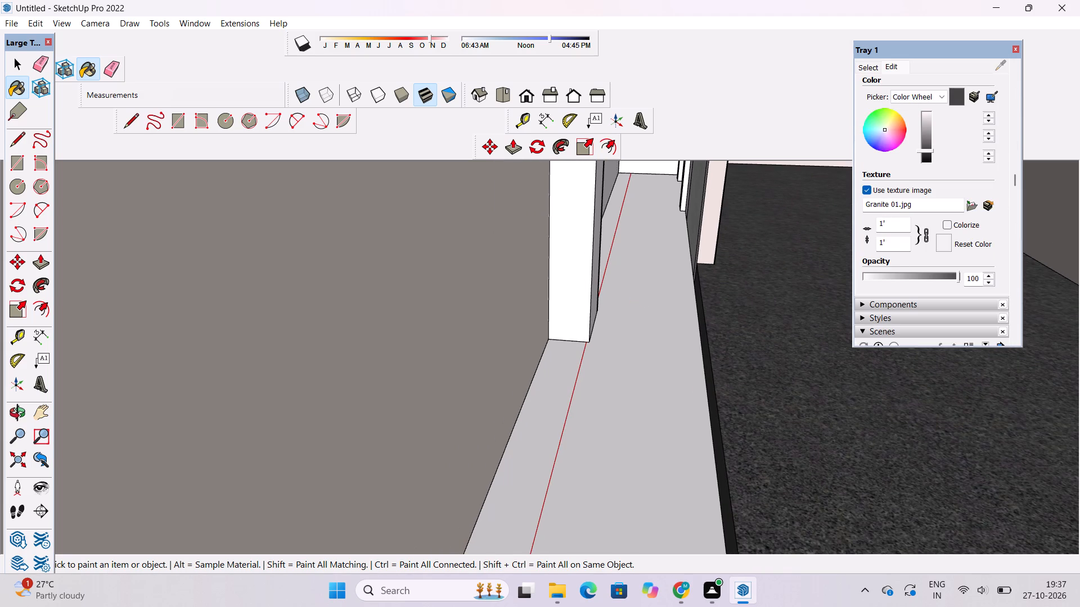
click(897, 242)
key(BackSpace)
text(0')
key(Return)
scroll(937, 160, up, 1)
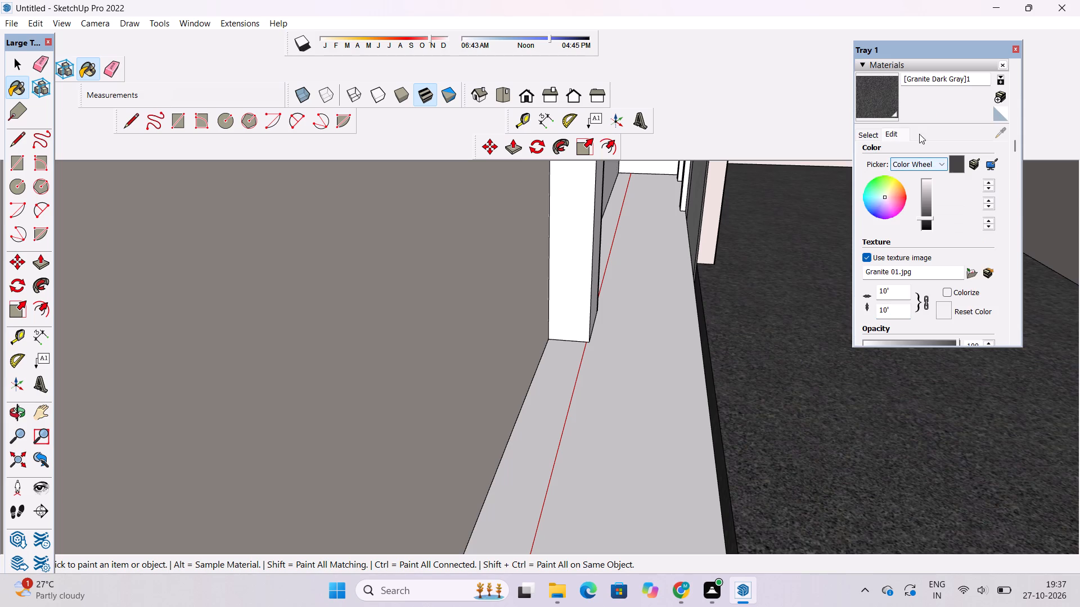
Paint the light grey ledge alongside the porch floor with Granite Dark Gray.
click(883, 100)
click(643, 332)
scroll(676, 310, down, 1)
Examine the whole front elevation, from the boundary wall up to the NAKSHA MART sign and roof, for surfaces still needing materials.
click(523, 95)
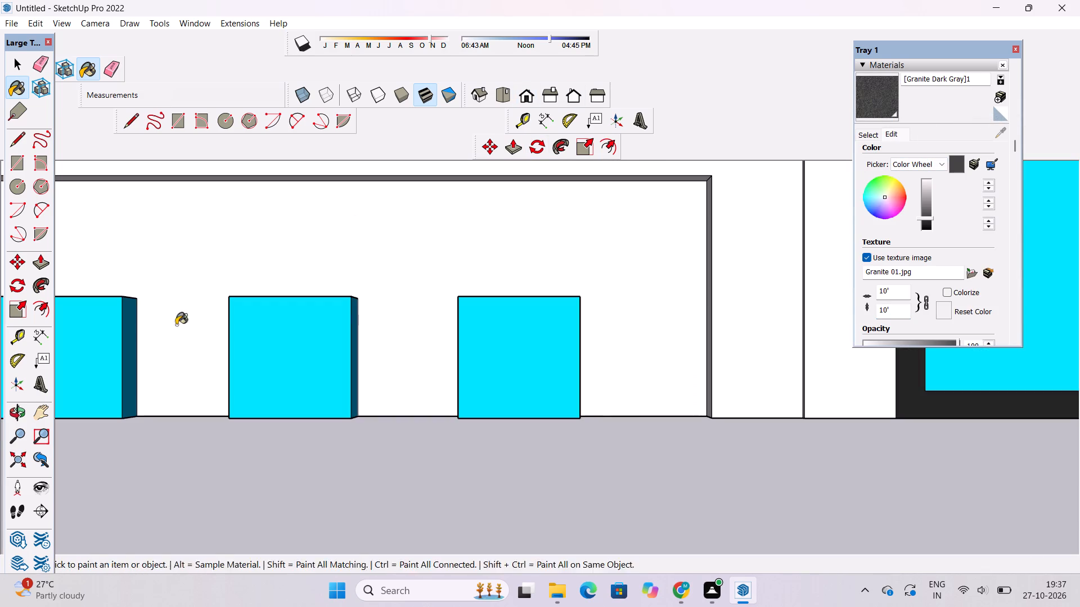
click(19, 406)
scroll(487, 365, down, 12)
drag(503, 378, 551, 454)
scroll(578, 431, down, 6)
shift+drag(687, 391, 596, 443)
drag(606, 450, 557, 421)
scroll(553, 409, up, 2)
shift+scroll(553, 409, down, 4)
shift+drag(559, 423, 577, 450)
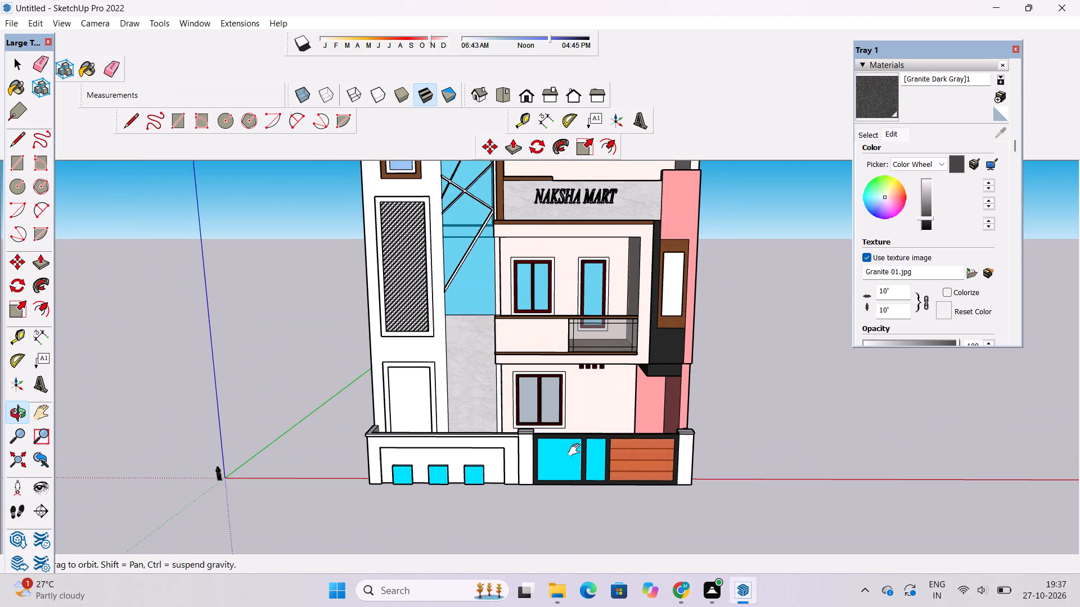
shift+scroll(574, 449, down, 5)
shift+drag(574, 437, 574, 456)
scroll(548, 429, up, 11)
shift+drag(505, 320, 544, 427)
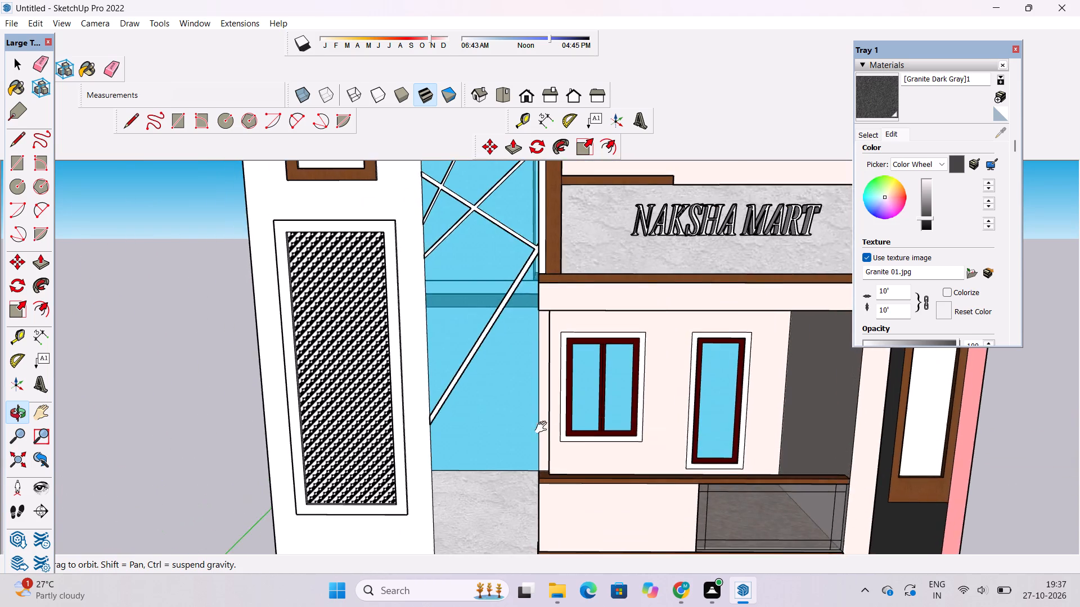
scroll(539, 412, down, 5)
shift+drag(557, 447, 535, 407)
shift+scroll(526, 388, down, 6)
shift+drag(509, 460, 461, 383)
drag(462, 386, 471, 390)
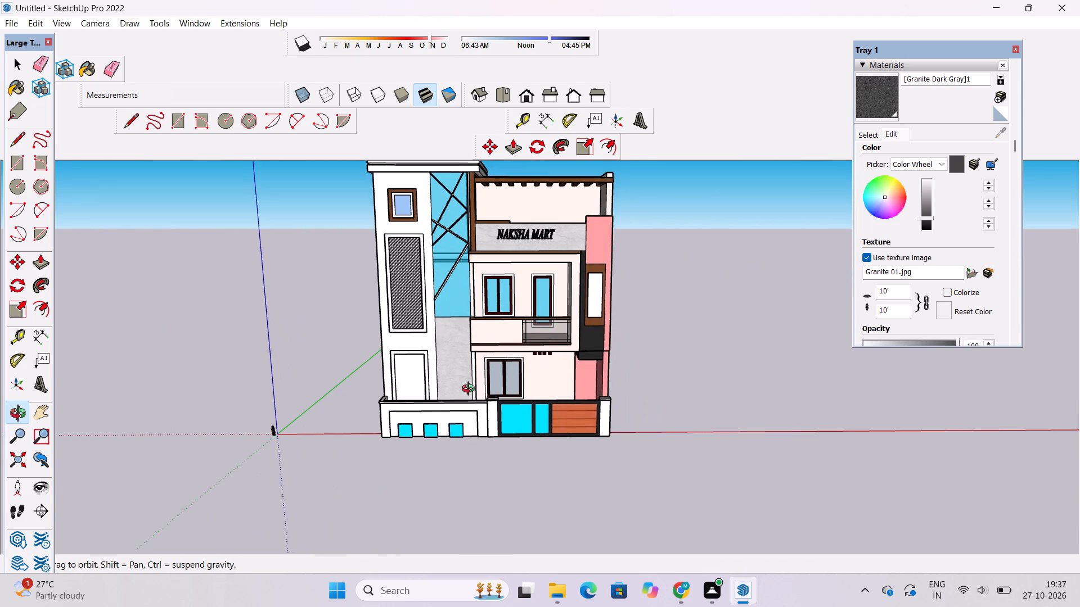
drag(471, 390, 476, 388)
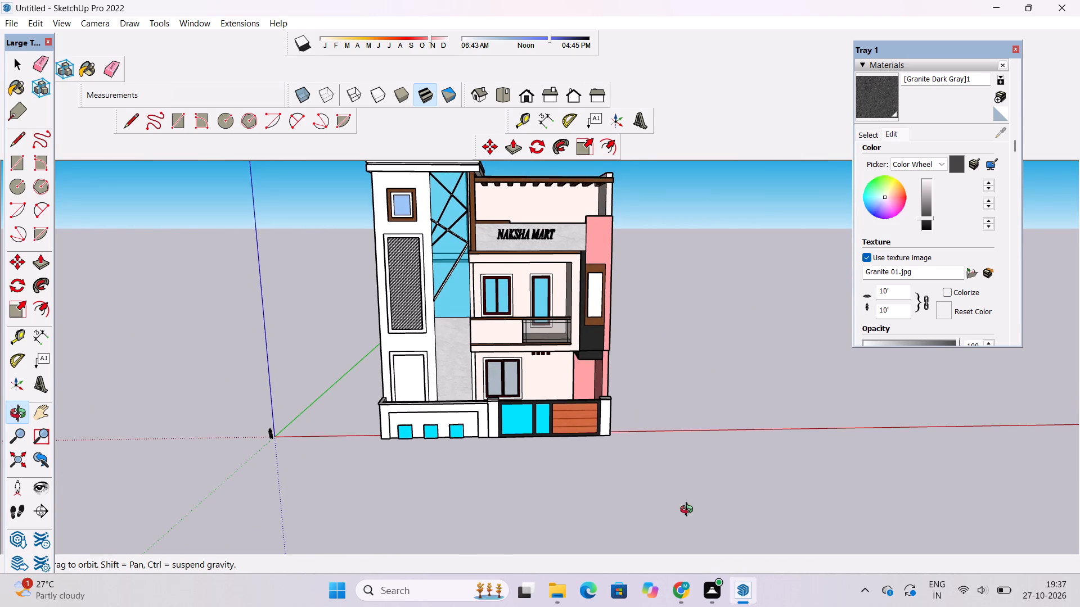
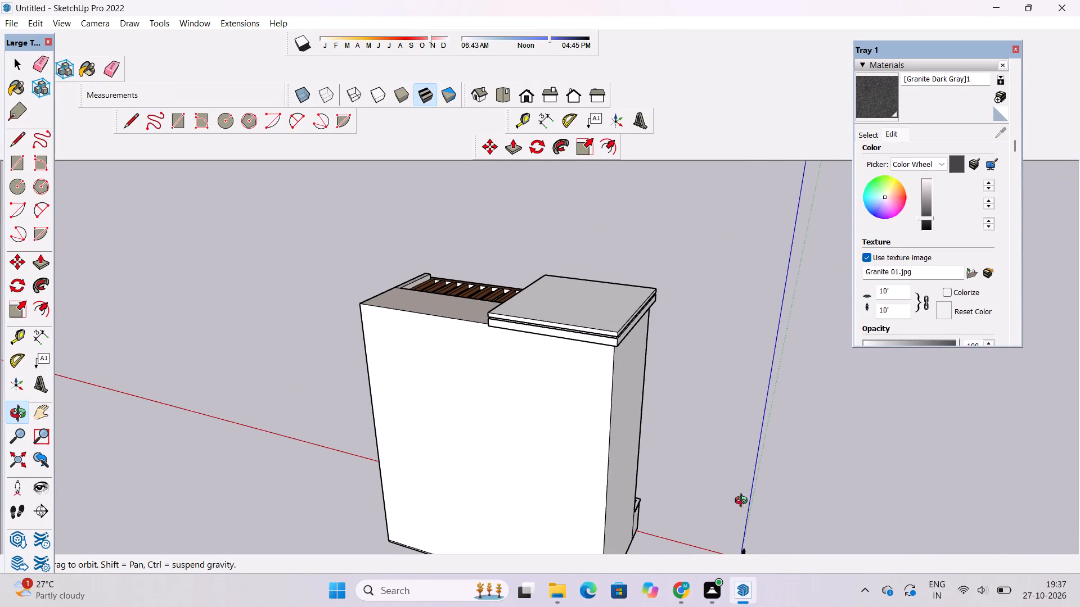
Examine the rear wall, both side walls and the roof of the building for surfaces still without a material.
shift+drag(562, 435, 640, 211)
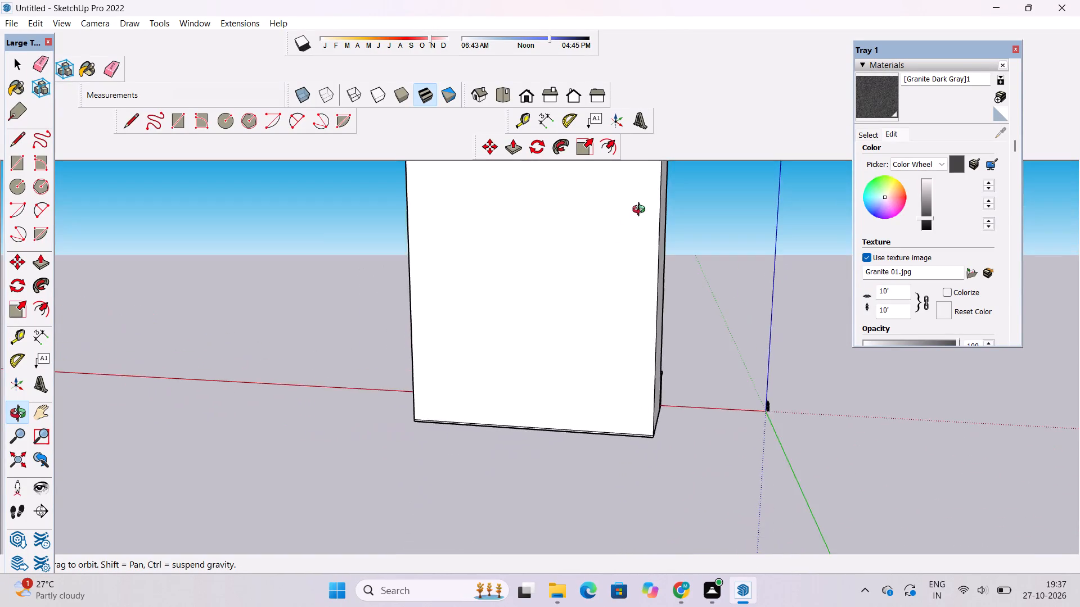
shift+drag(636, 225, 575, 445)
drag(409, 465, 725, 468)
scroll(679, 441, down, 3)
drag(490, 507, 673, 505)
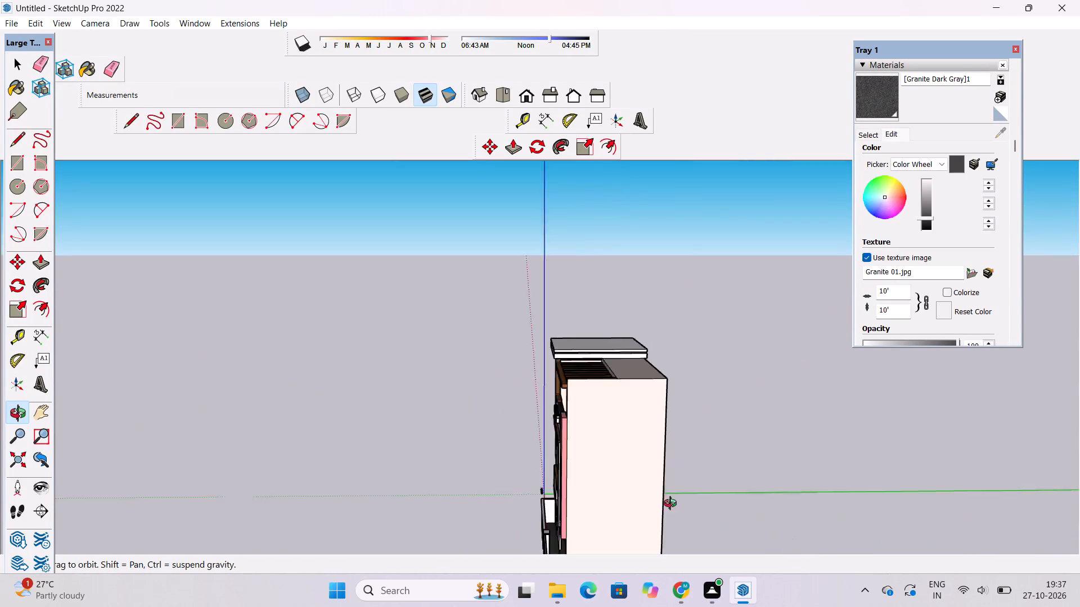
drag(673, 505, 942, 428)
scroll(656, 486, up, 1)
shift+drag(643, 497, 584, 441)
drag(555, 430, 829, 509)
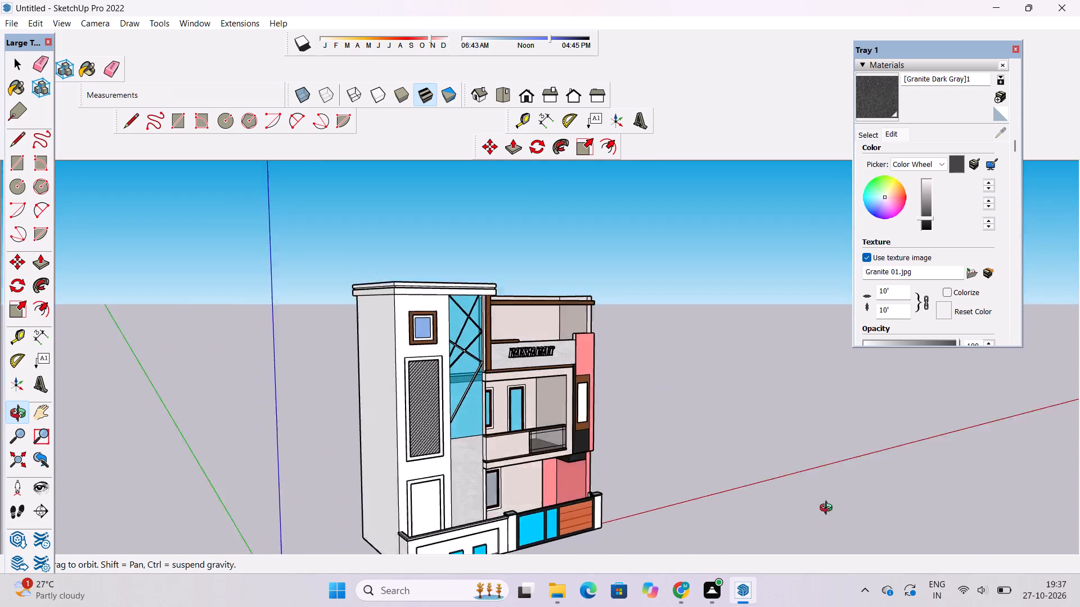
drag(829, 509, 879, 550)
scroll(461, 498, up, 4)
shift+drag(451, 443, 476, 497)
drag(470, 473, 360, 377)
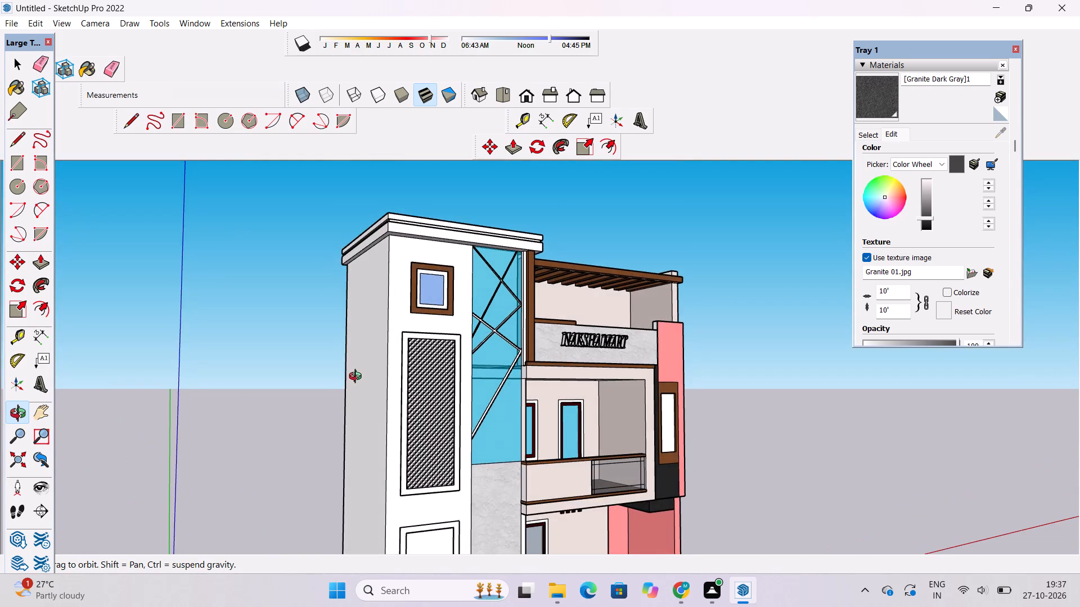
shift+drag(362, 404, 379, 282)
shift+scroll(384, 273, down, 5)
drag(402, 317, 401, 343)
drag(413, 334, 422, 344)
drag(422, 344, 479, 359)
shift+drag(478, 331, 492, 365)
drag(431, 383, 570, 414)
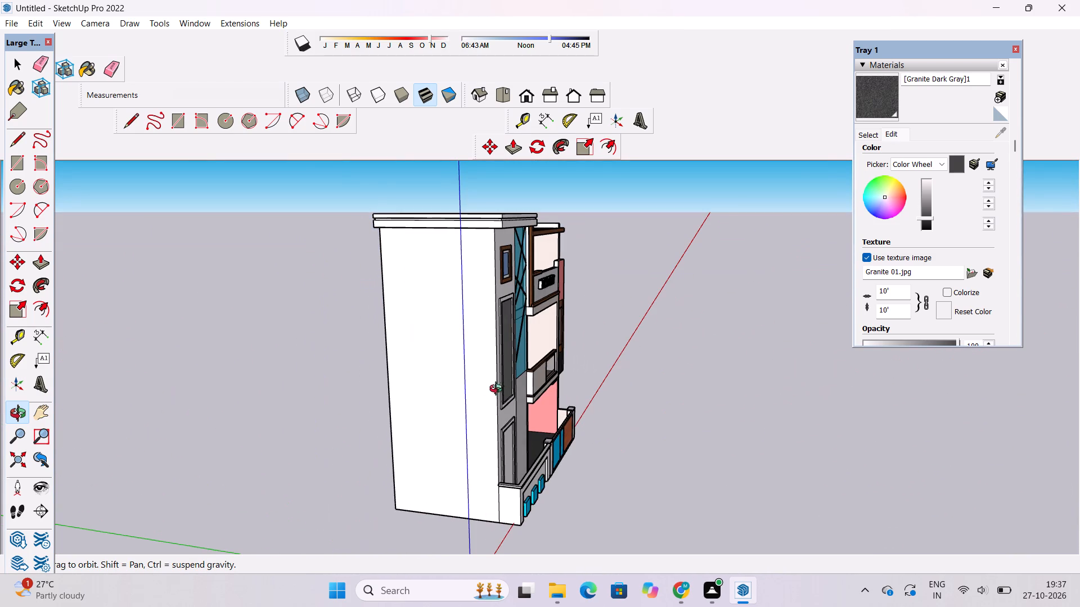
drag(277, 362, 535, 377)
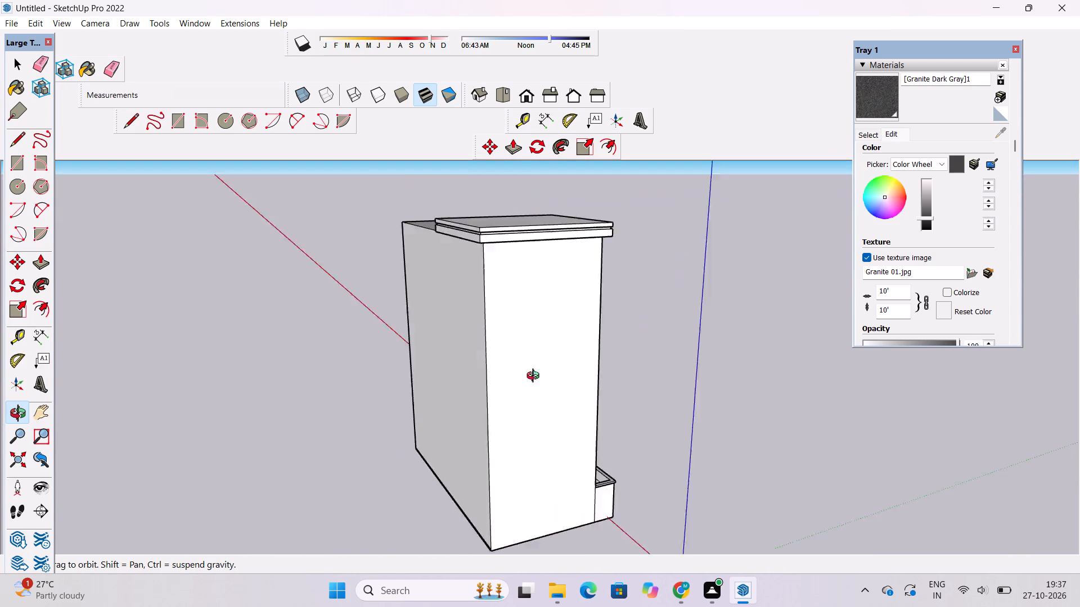
drag(535, 377, 271, 410)
drag(732, 317, 361, 277)
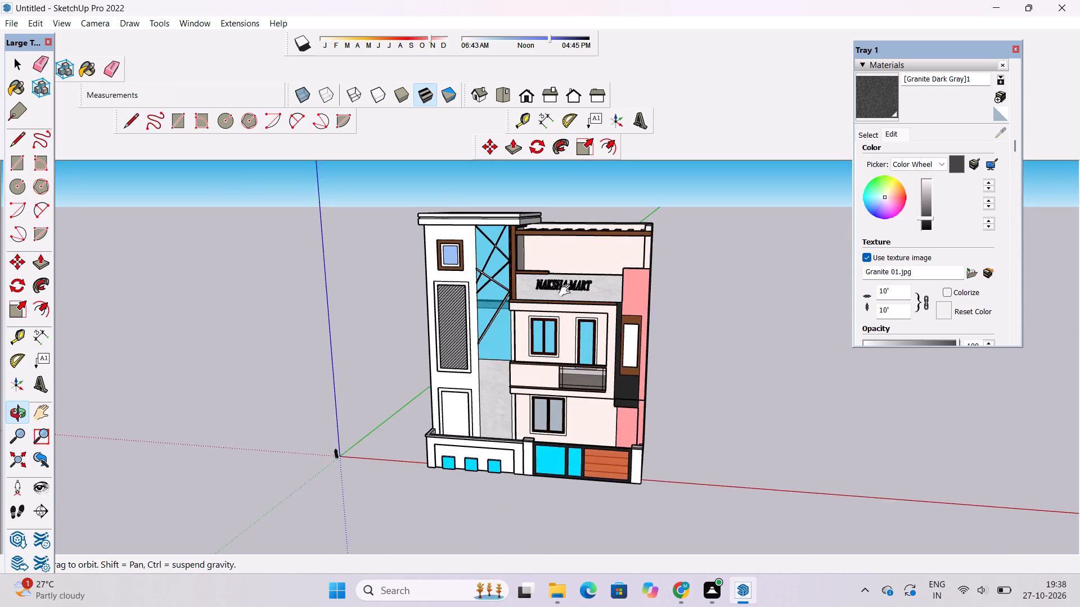
Examine the upper front elevation around the NAKSHA MART sign band, balcony and windows for unpainted surfaces.
shift+drag(568, 299, 559, 336)
drag(576, 343, 409, 325)
scroll(520, 288, up, 4)
shift+drag(585, 298, 591, 235)
scroll(562, 234, up, 3)
shift+drag(559, 238, 523, 249)
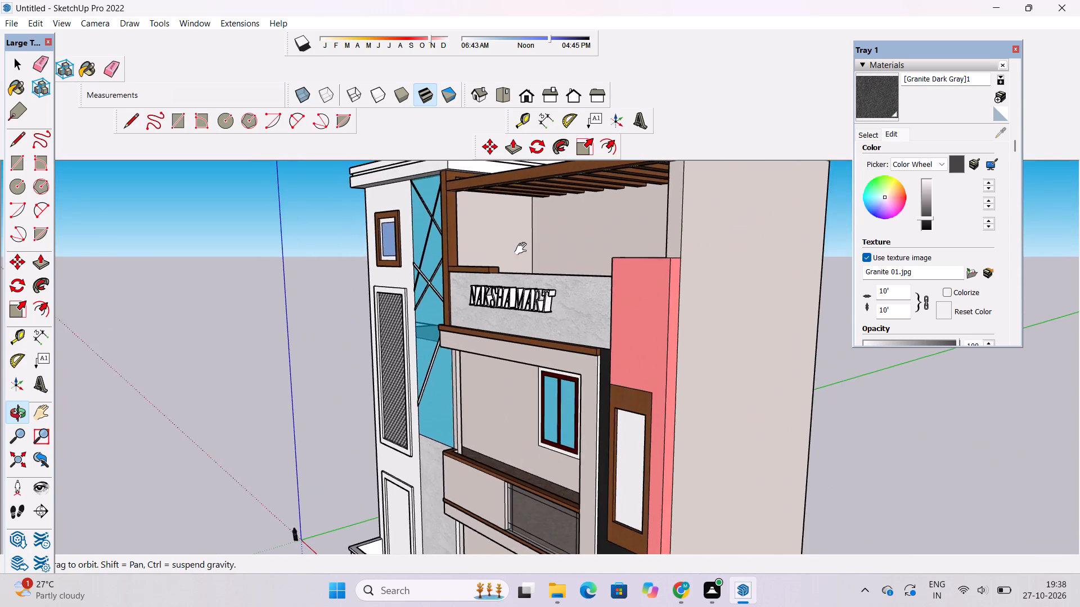
shift+drag(523, 249, 515, 250)
drag(501, 255, 571, 291)
shift+drag(575, 314, 566, 249)
drag(566, 249, 593, 347)
scroll(528, 334, up, 4)
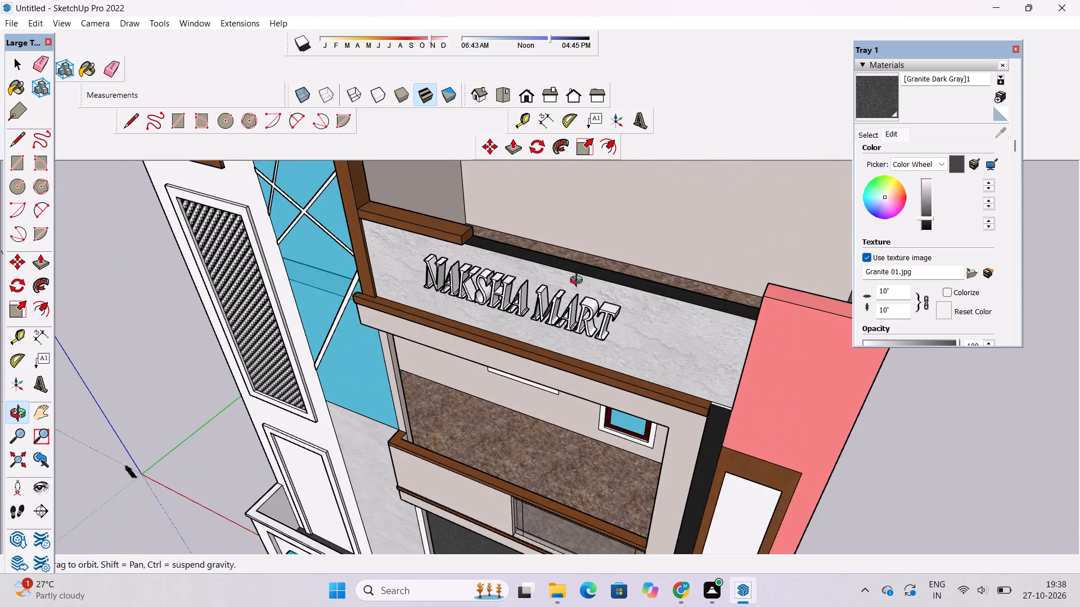
scroll(579, 282, up, 6)
drag(532, 293, 578, 310)
drag(564, 319, 565, 311)
scroll(549, 319, up, 1)
scroll(474, 294, down, 6)
drag(505, 387, 538, 265)
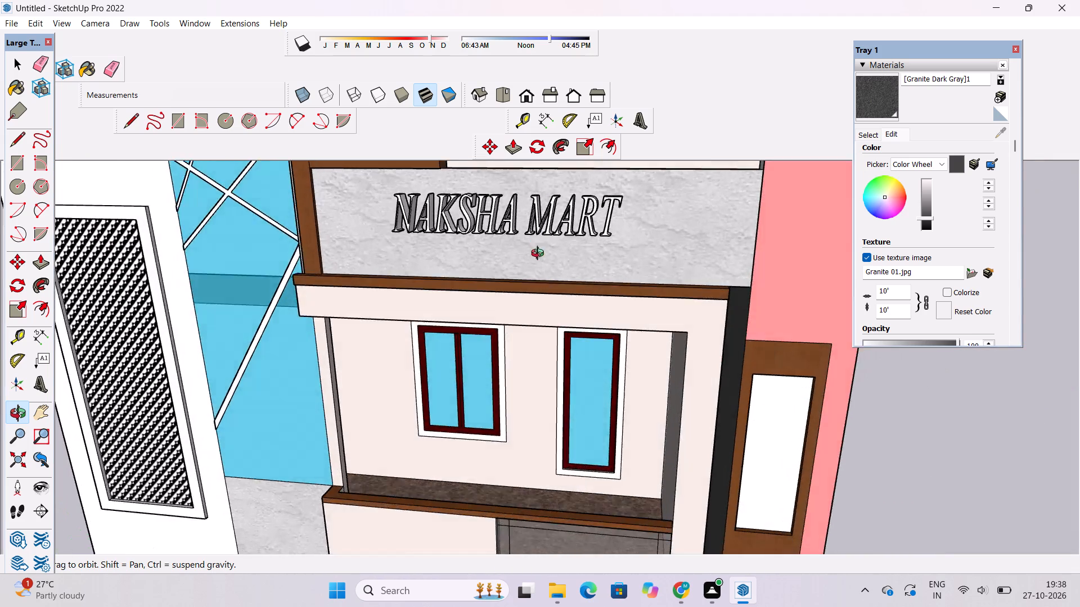
scroll(540, 255, down, 4)
drag(528, 379, 386, 384)
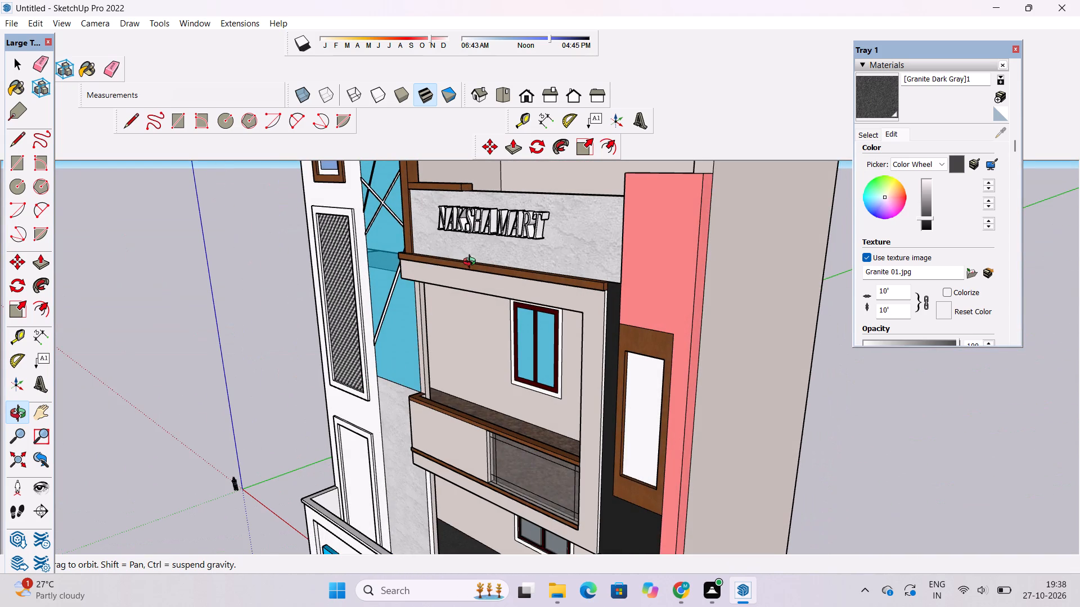
shift+drag(451, 353, 457, 283)
scroll(457, 280, down, 5)
Examine the ground-floor front, the boundary wall with its gate and pillars, and the adjoining side wall for unpainted surfaces.
scroll(414, 396, up, 3)
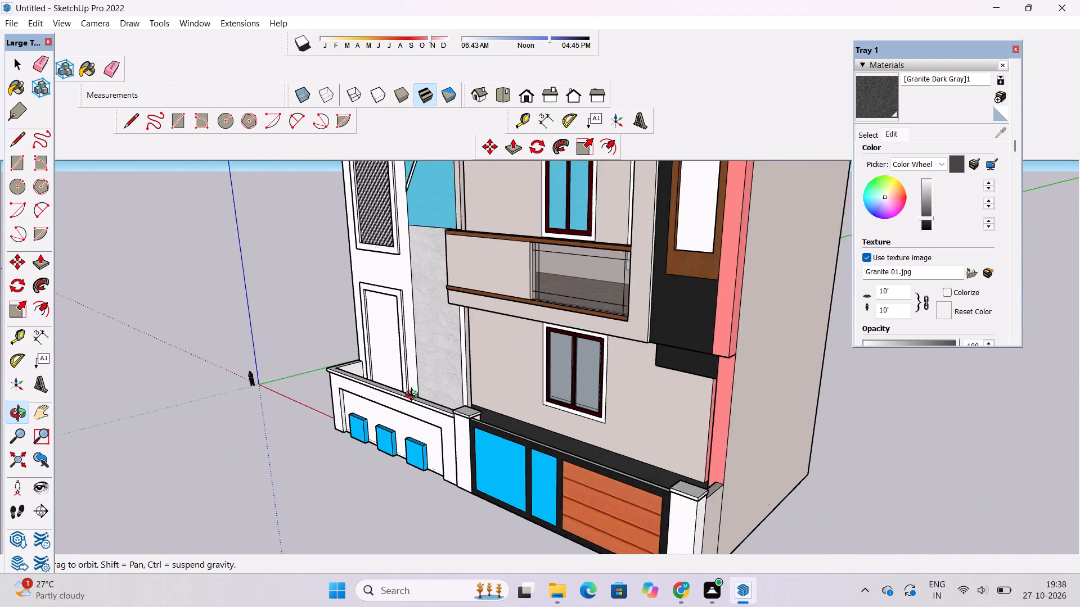
scroll(414, 396, up, 5)
shift+drag(440, 375, 435, 379)
drag(444, 386, 493, 401)
scroll(510, 397, up, 3)
drag(467, 418, 520, 431)
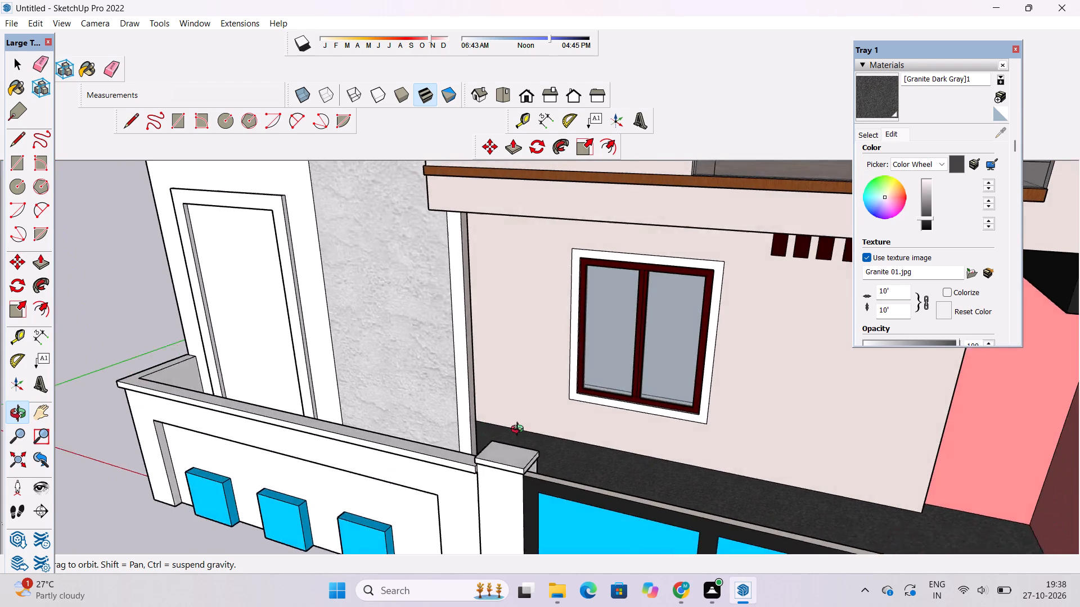
drag(520, 431, 532, 432)
scroll(312, 429, down, 4)
drag(262, 457, 429, 352)
scroll(431, 350, down, 7)
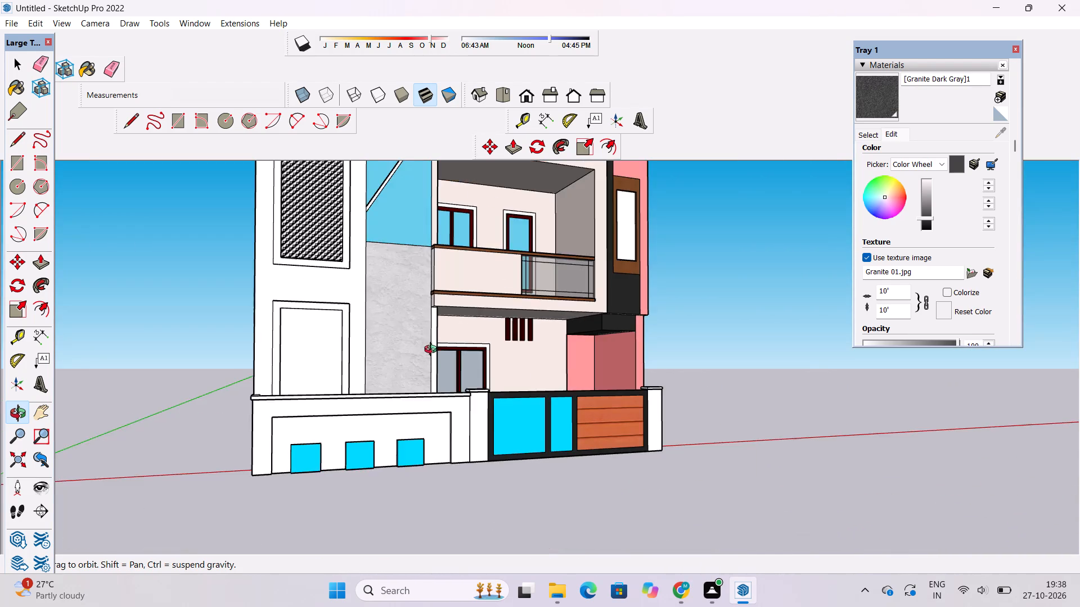
drag(489, 370, 398, 432)
shift+drag(349, 420, 445, 393)
drag(394, 414, 478, 417)
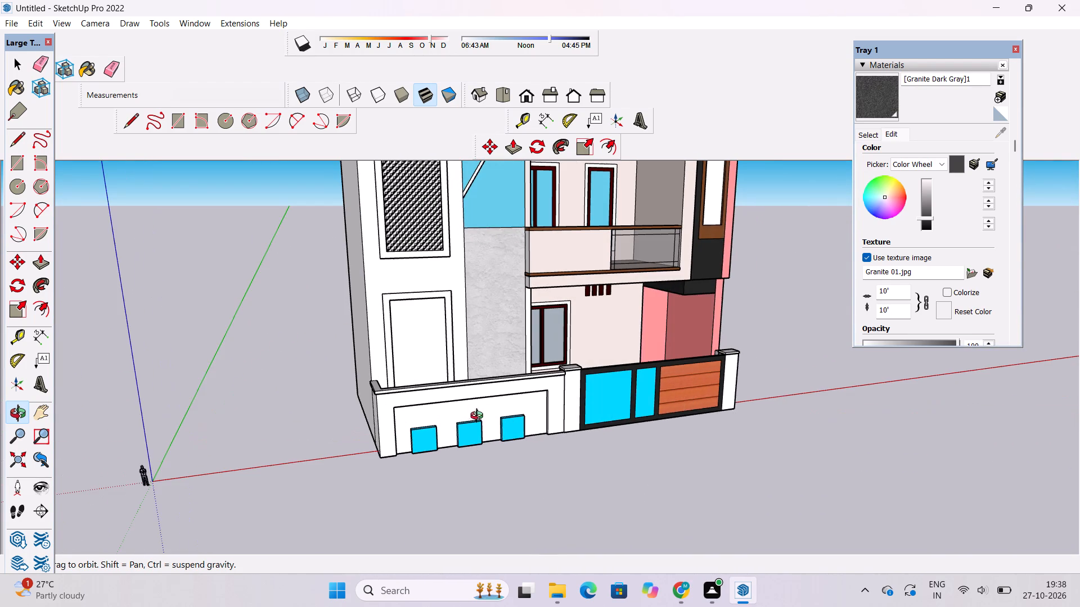
shift+drag(346, 418, 377, 418)
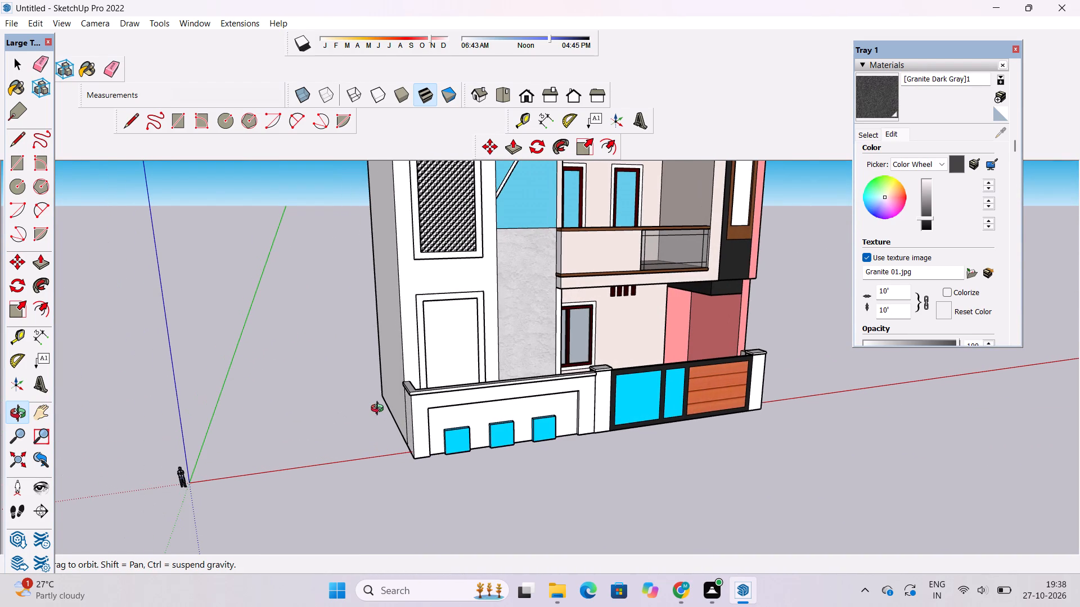
shift+drag(375, 427, 422, 412)
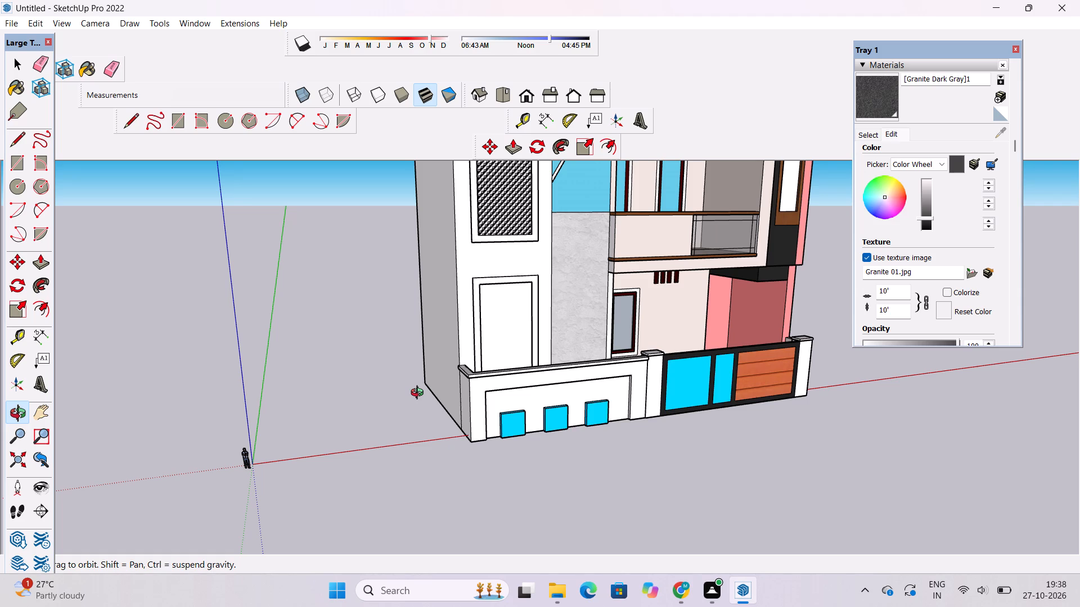
scroll(417, 395, down, 1)
shift+drag(412, 406, 477, 350)
scroll(542, 327, up, 4)
shift+drag(542, 328, 502, 365)
shift+drag(497, 373, 640, 376)
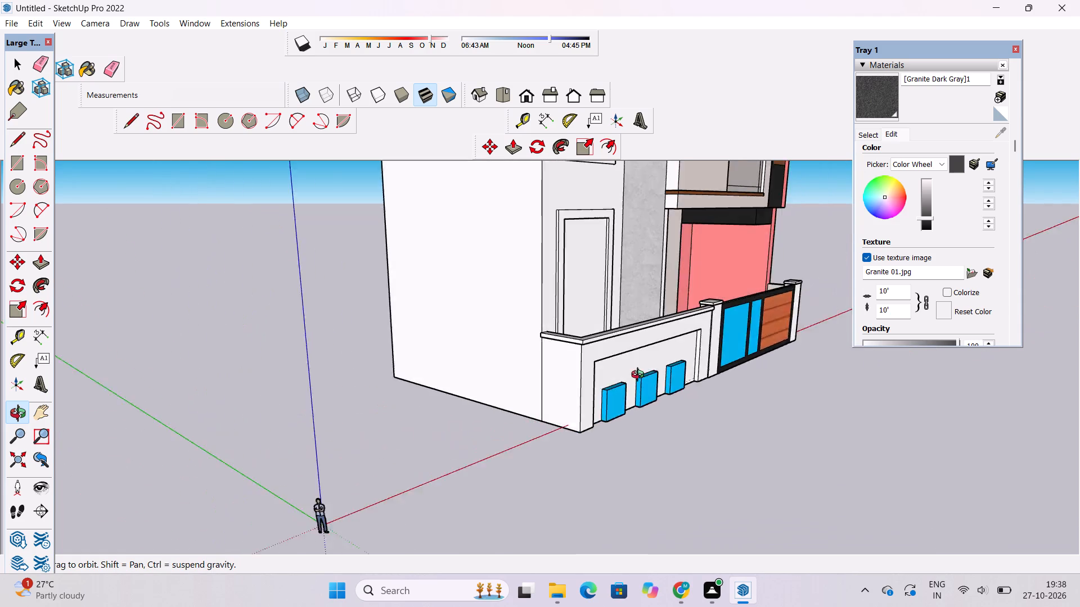
shift+drag(640, 376, 652, 376)
shift+drag(652, 376, 579, 414)
drag(573, 418, 469, 425)
scroll(529, 373, down, 2)
shift+drag(744, 335, 430, 401)
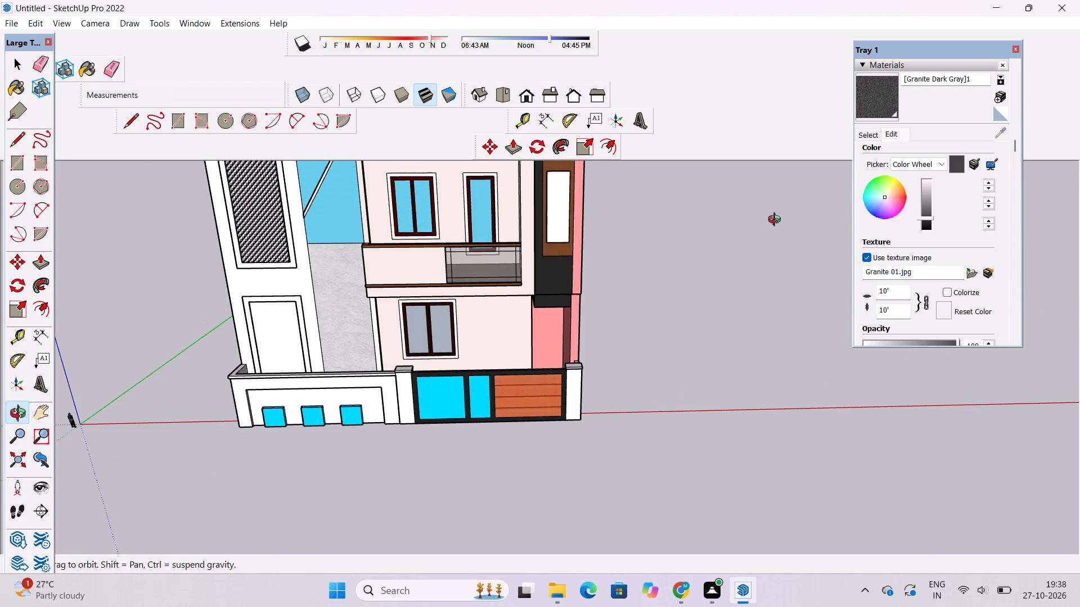
Paint the building's large white rear wall with 0011_Seashell from the Colors-Named collection.
click(863, 133)
click(922, 155)
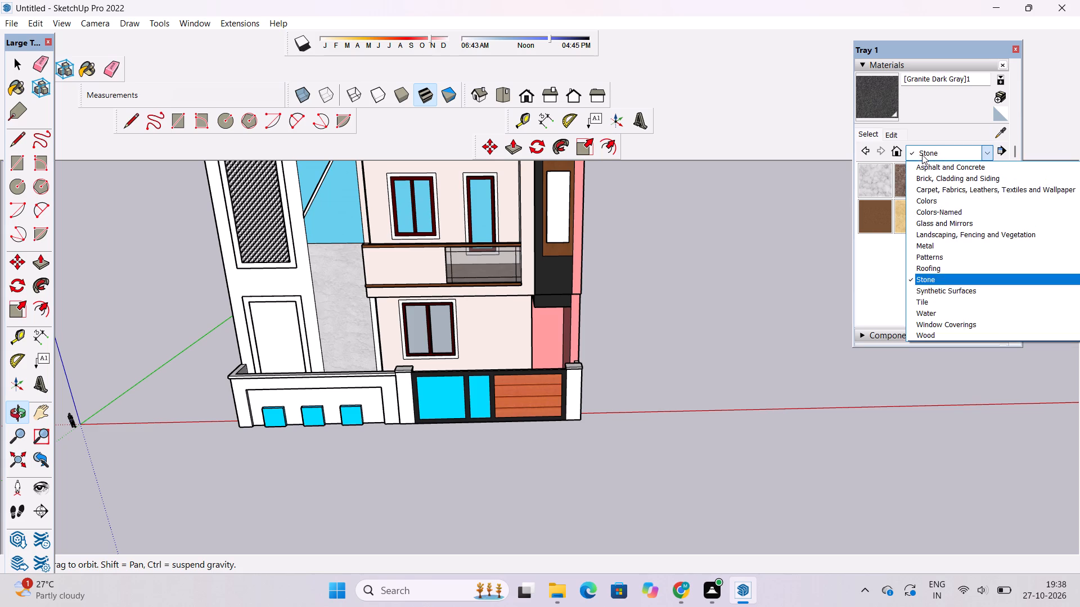
click(928, 211)
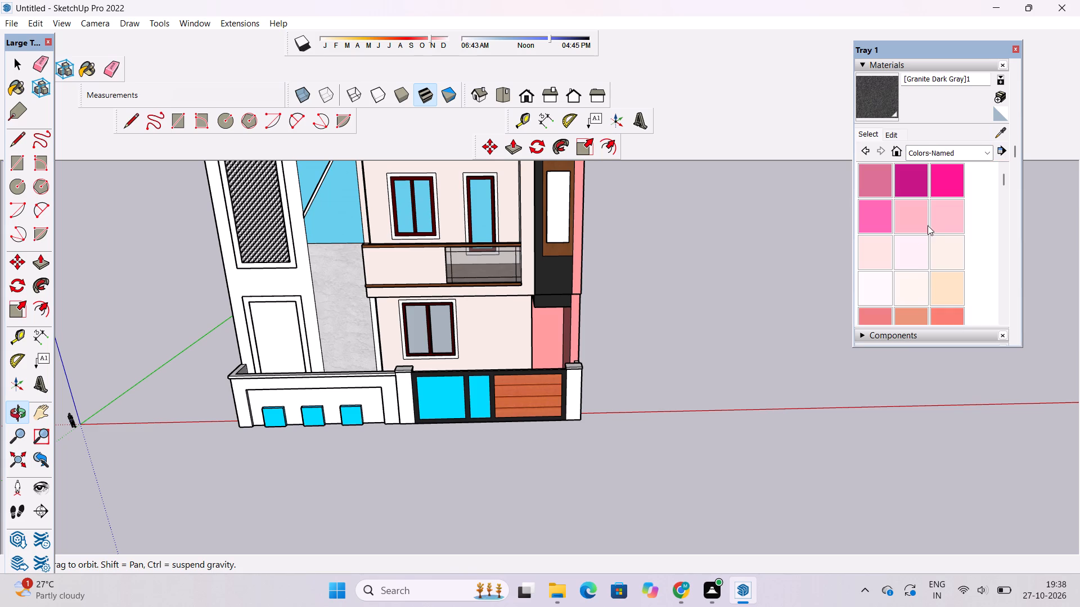
click(912, 285)
scroll(1021, 242, down, 5)
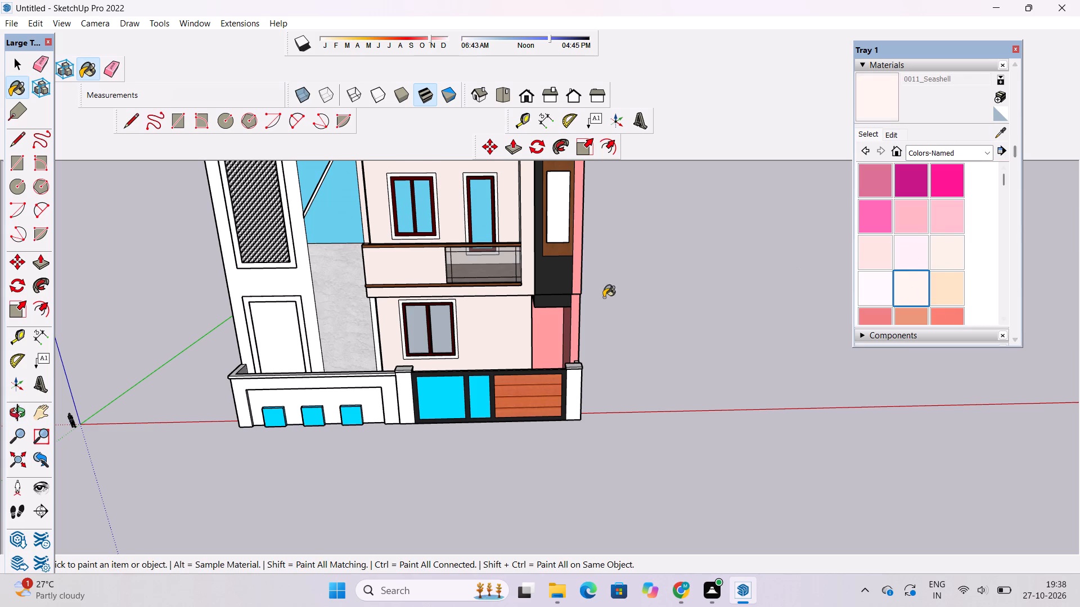
scroll(582, 381, up, 18)
key(o)
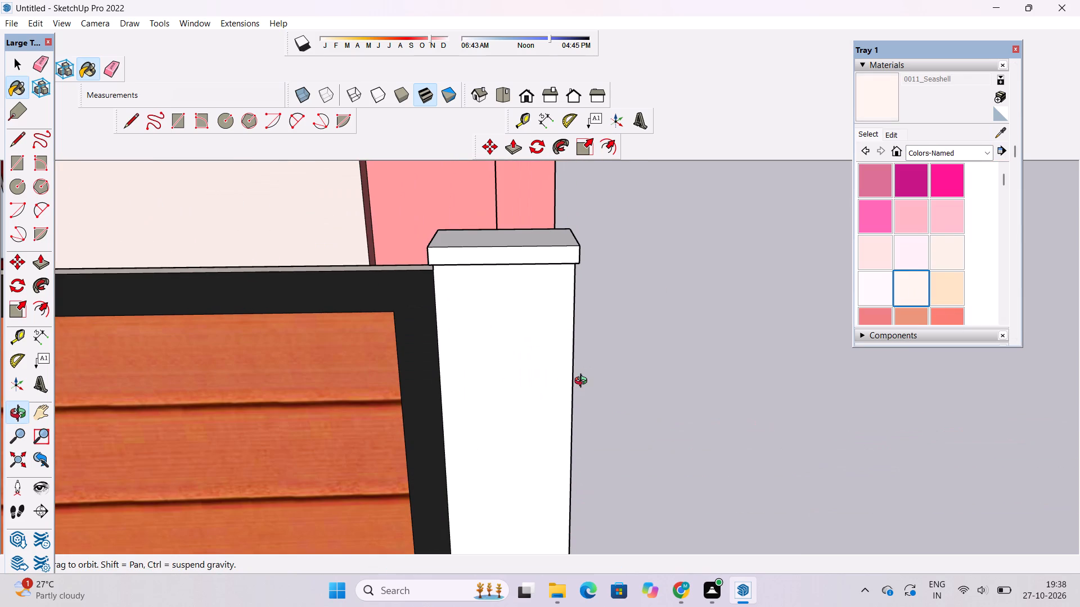
drag(593, 382, 462, 375)
scroll(641, 262, down, 4)
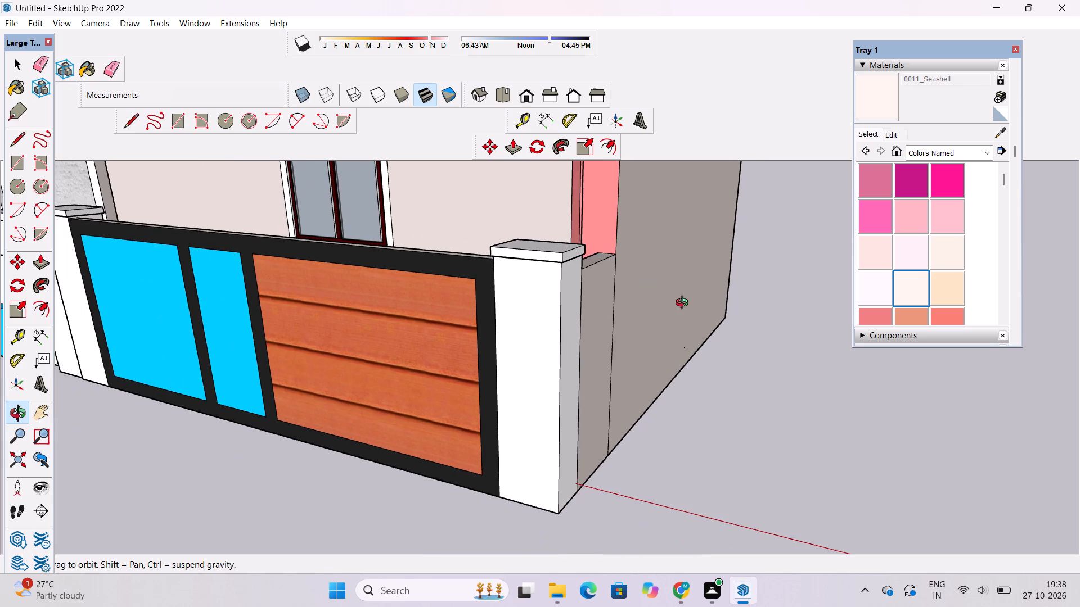
drag(677, 307, 628, 309)
scroll(627, 309, down, 1)
drag(627, 309, 674, 348)
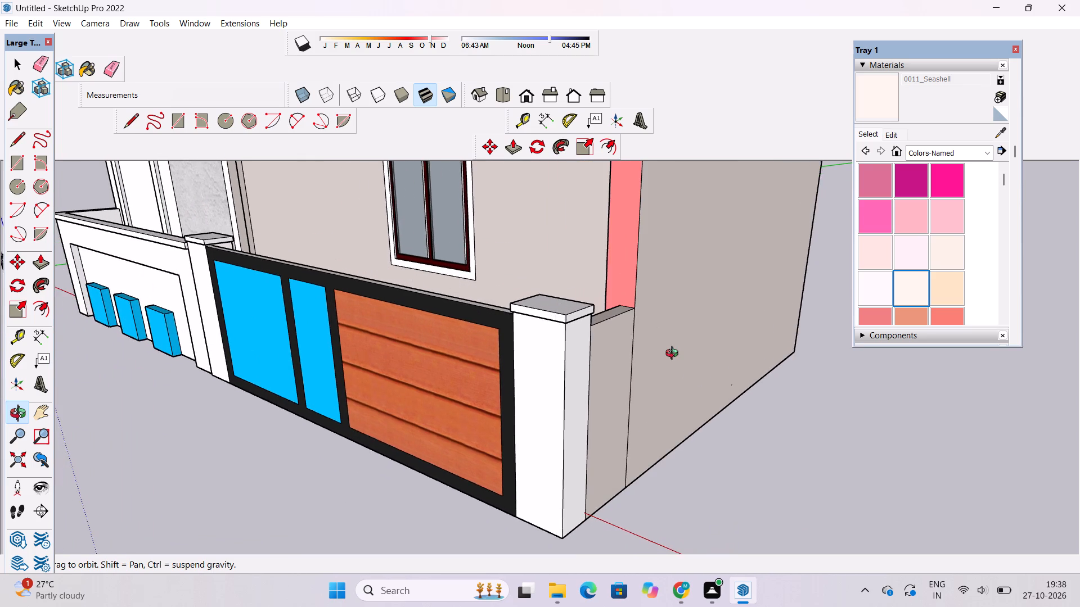
drag(674, 355, 669, 356)
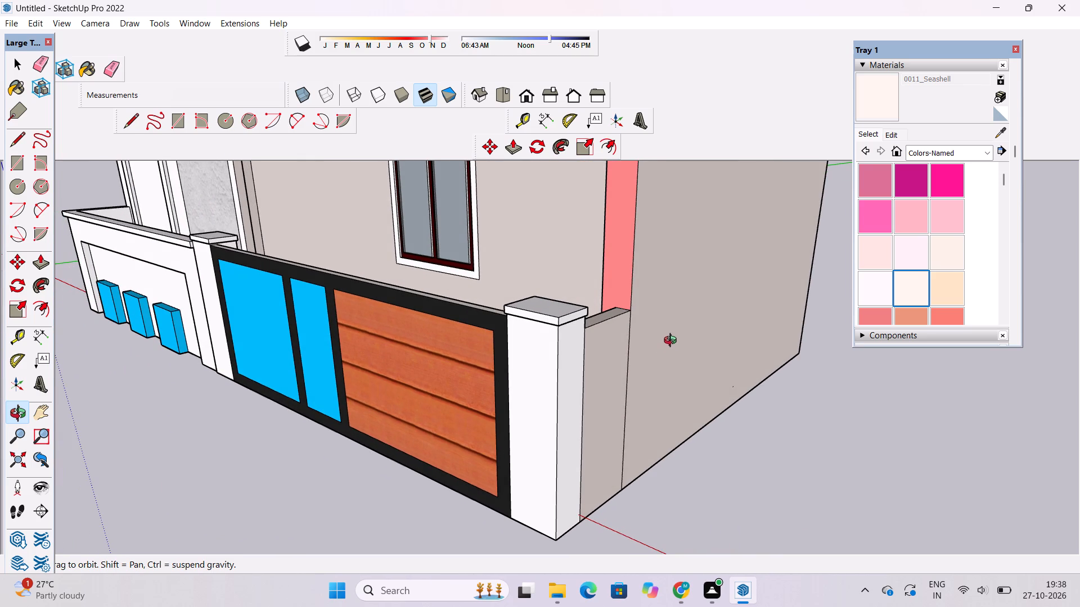
shift+drag(636, 359, 646, 351)
scroll(646, 352, up, 2)
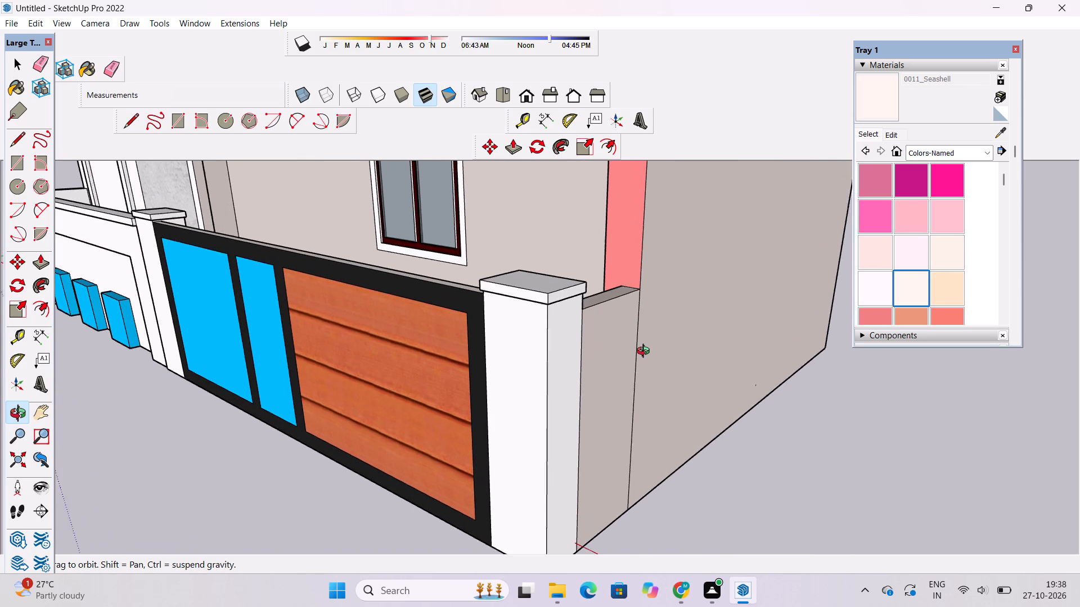
scroll(646, 352, up, 1)
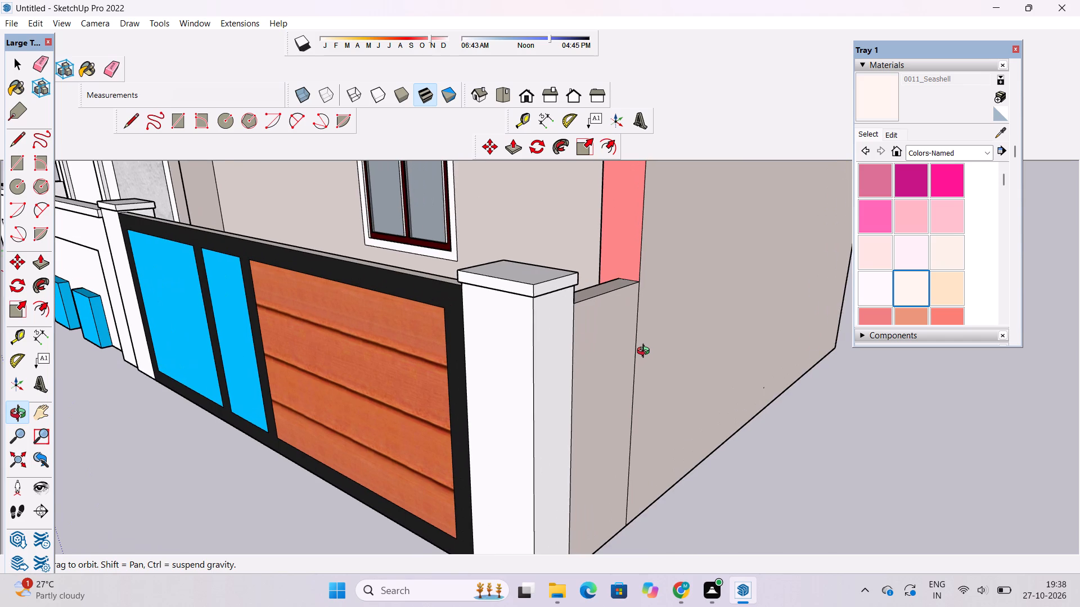
scroll(643, 356, down, 3)
shift+drag(554, 385, 595, 366)
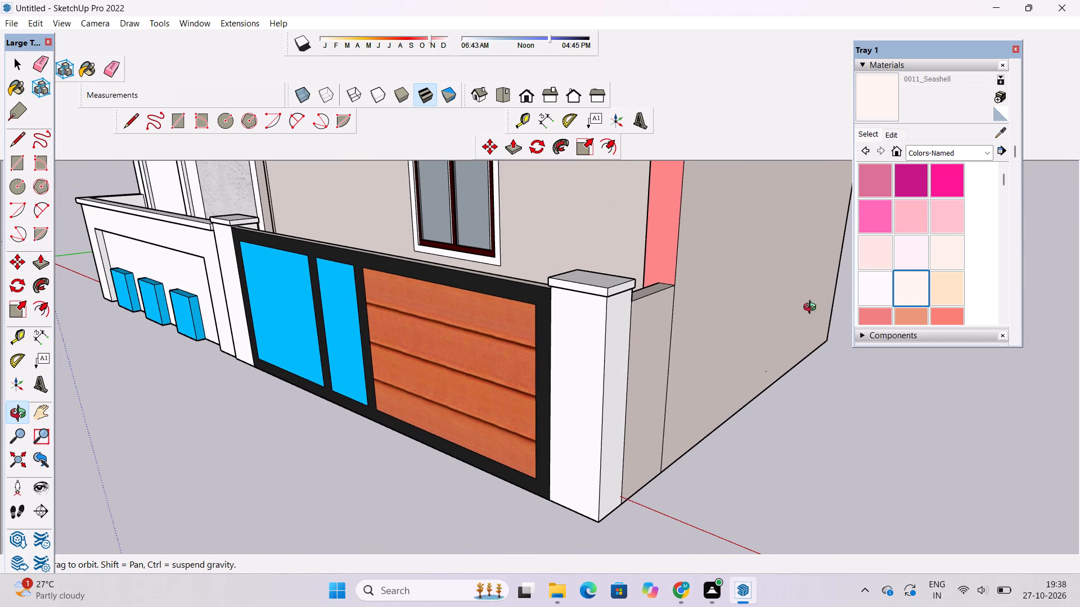
click(876, 103)
scroll(435, 449, down, 5)
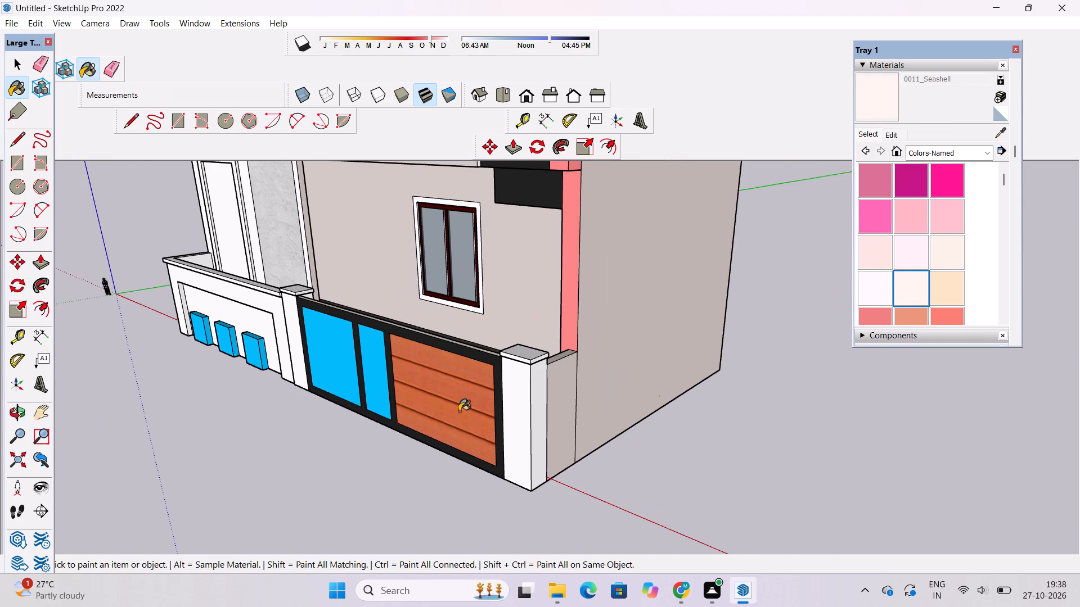
key(o)
drag(749, 384, 438, 398)
scroll(417, 398, down, 5)
shift+drag(759, 339, 735, 348)
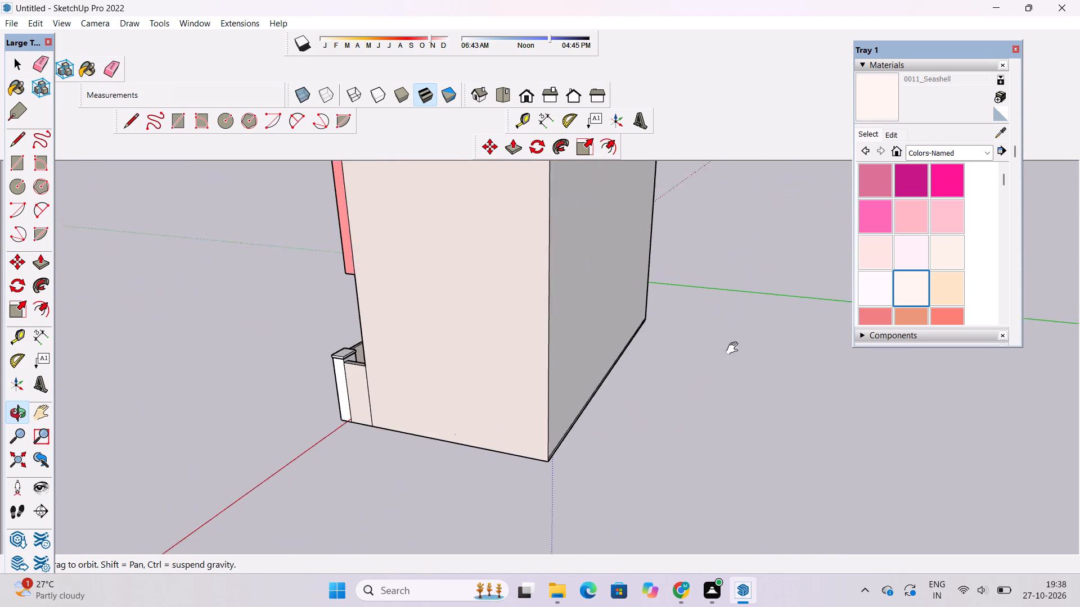
shift+drag(735, 348, 724, 356)
shift+drag(731, 361, 635, 361)
scroll(632, 351, down, 6)
shift+drag(632, 349, 642, 488)
drag(636, 475, 602, 420)
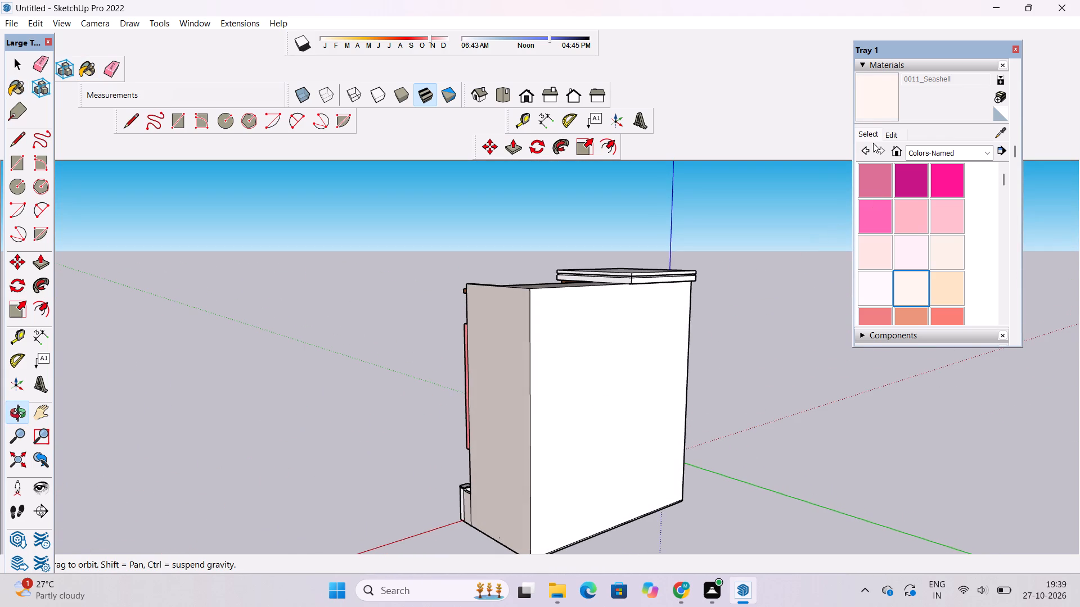
click(873, 115)
scroll(563, 264, down, 6)
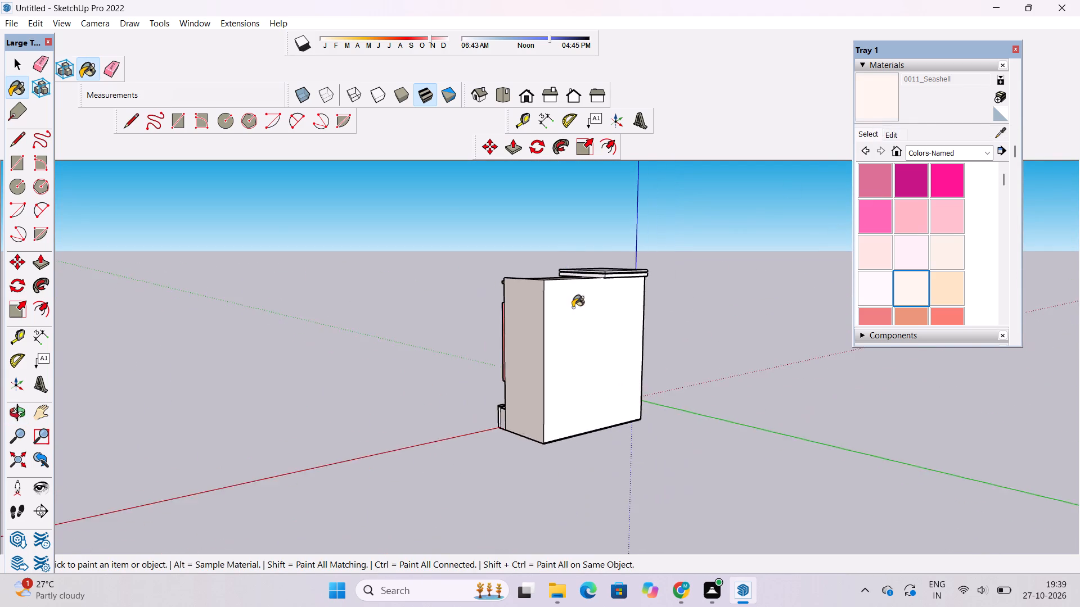
scroll(584, 348, up, 12)
scroll(630, 531, up, 12)
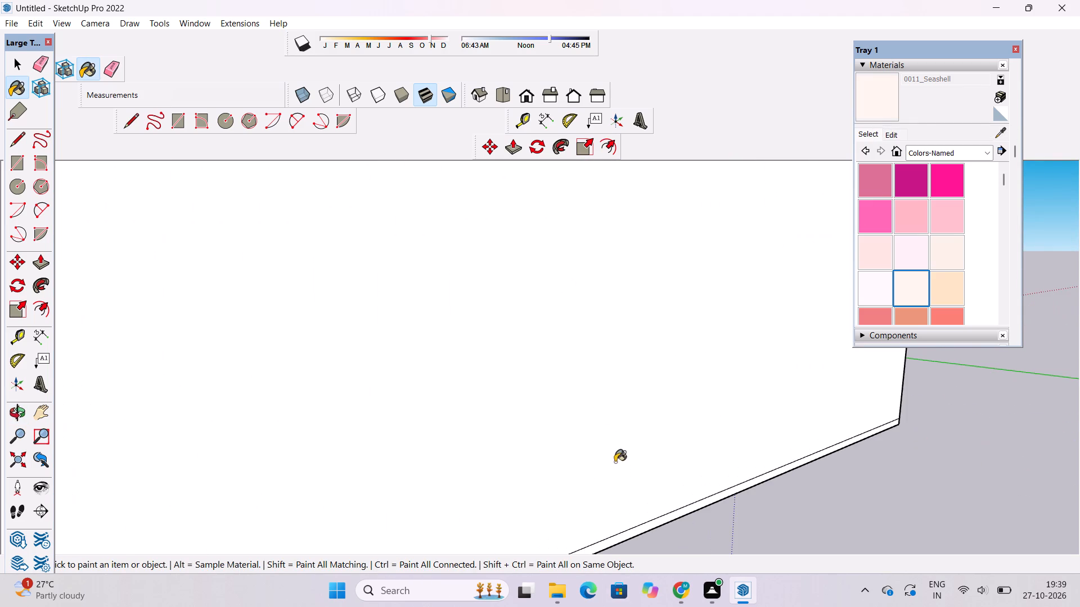
click(615, 461)
Erase the thin horizontal line running along the base of the rear wall.
scroll(651, 541, up, 5)
scroll(623, 493, down, 7)
key(e)
drag(629, 496, 632, 498)
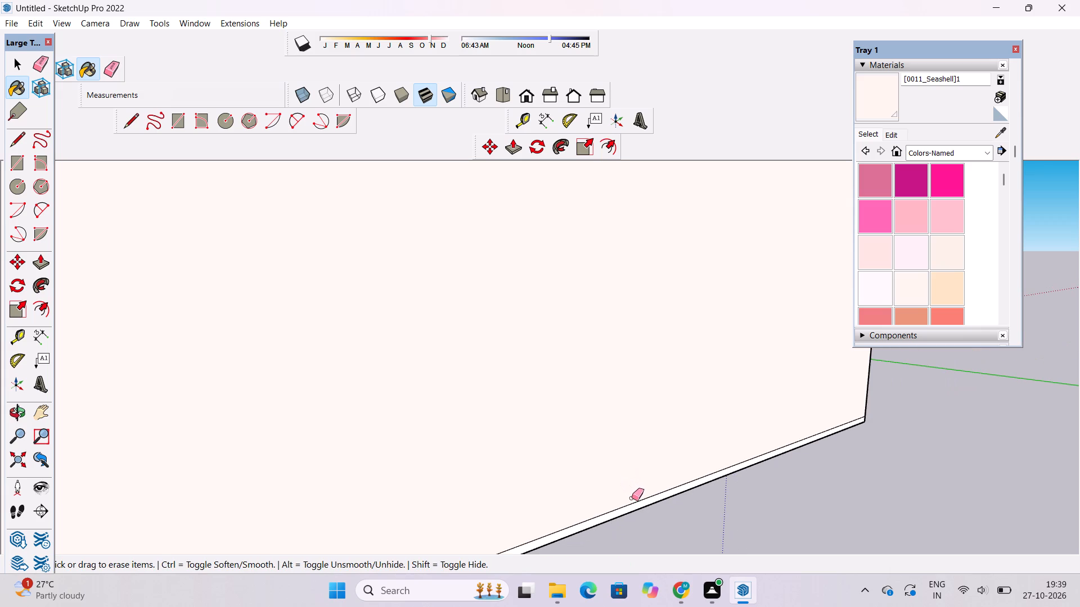
drag(632, 498, 636, 504)
Paint the white side wall beside the solid end of the boundary wall with the seashell material.
scroll(582, 469, down, 12)
key(o)
drag(728, 443, 674, 461)
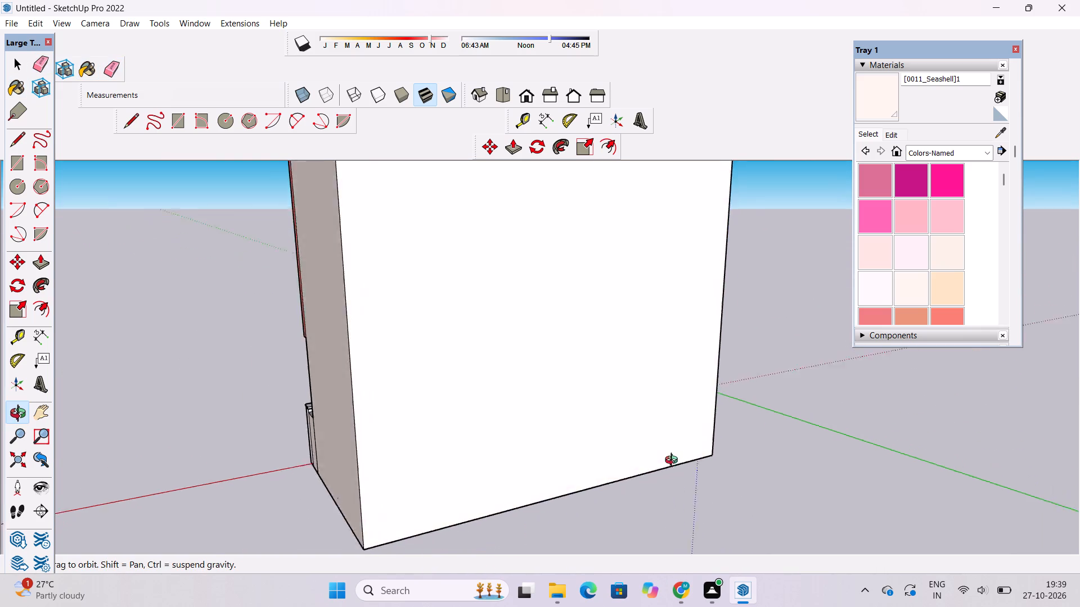
drag(674, 461, 475, 479)
scroll(458, 475, down, 7)
drag(609, 457, 452, 461)
shift+drag(492, 438, 506, 469)
drag(515, 474, 429, 431)
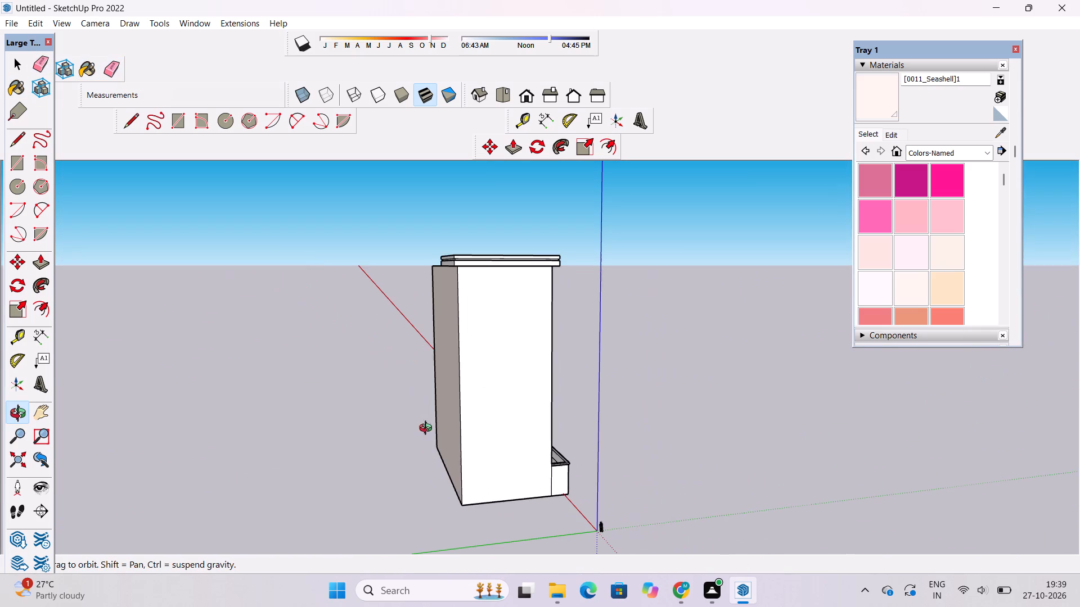
click(869, 101)
click(480, 374)
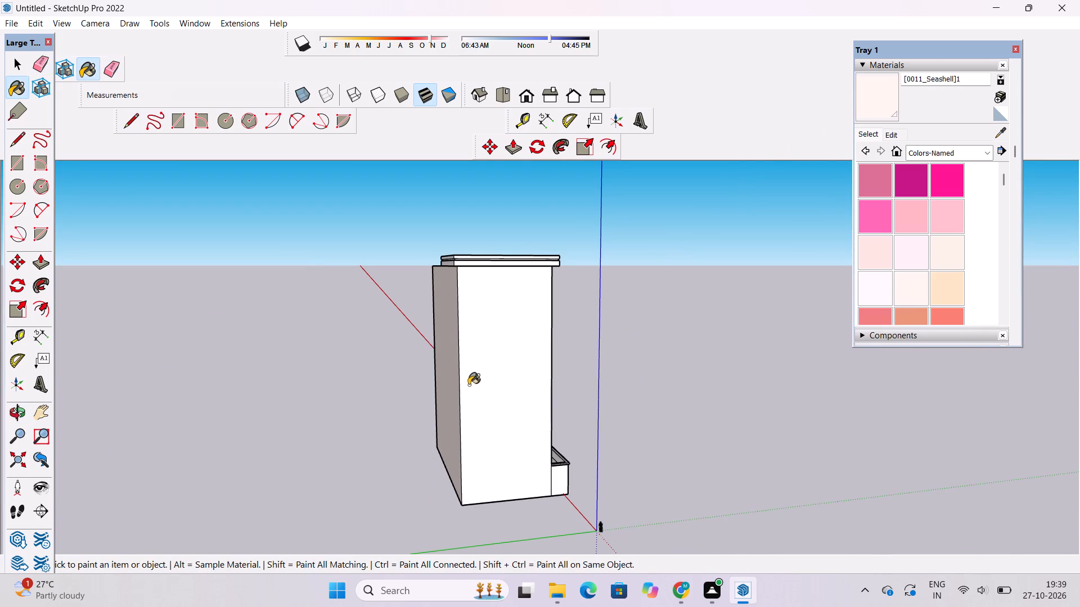
Lower the brightness of the [0011_Seashell]1 material slightly.
key(o)
drag(559, 391, 353, 446)
scroll(431, 427, up, 5)
shift+drag(447, 416, 468, 454)
drag(481, 460, 362, 418)
drag(494, 398, 416, 369)
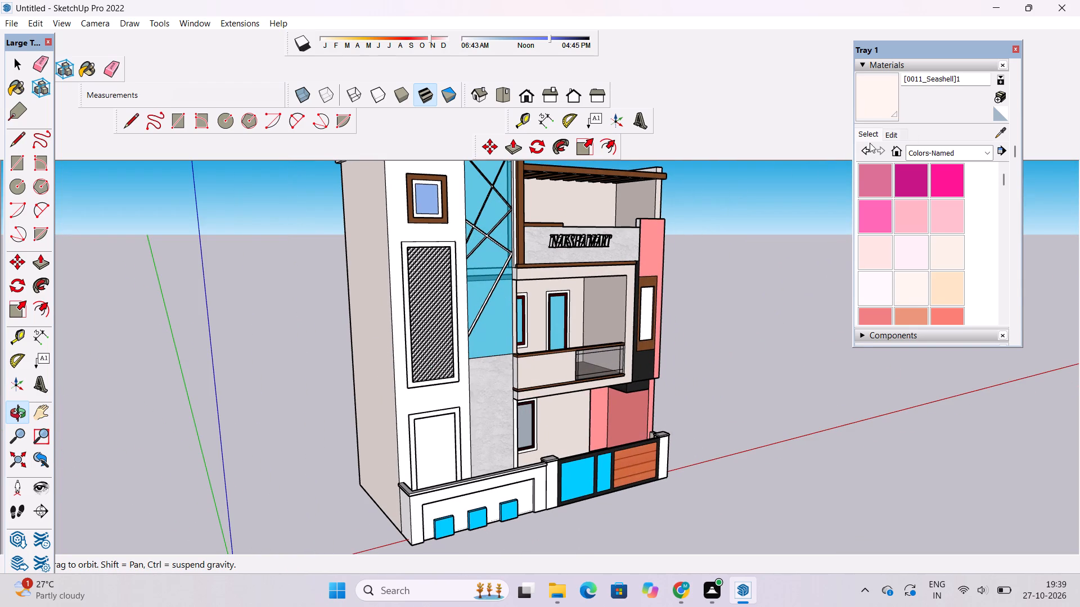
click(888, 137)
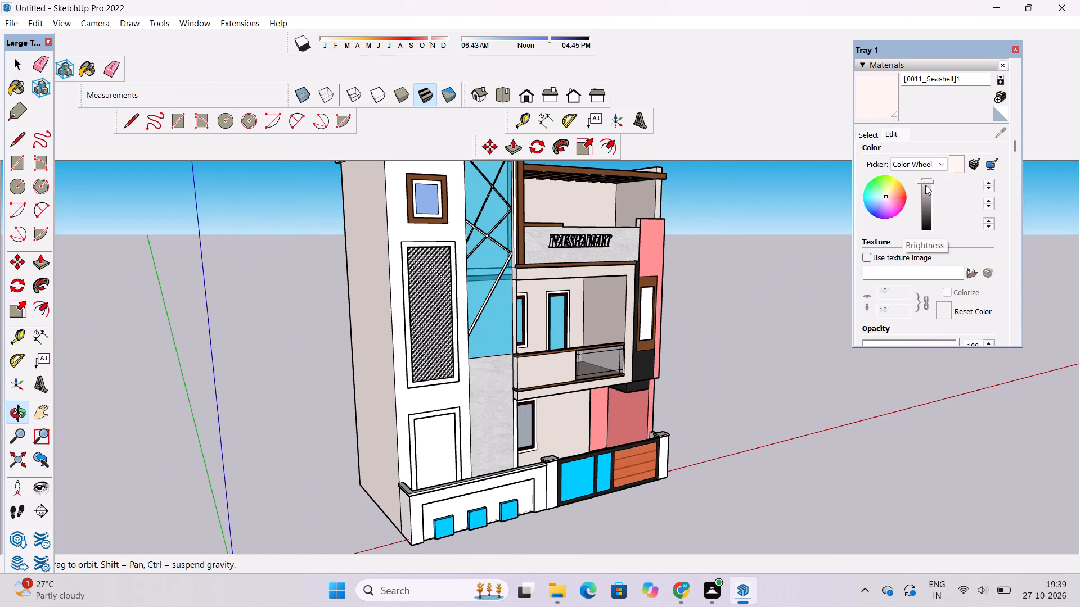
click(925, 185)
Examine the recoloured side wall and its junction with the front elevation and boundary wall.
scroll(379, 412, up, 2)
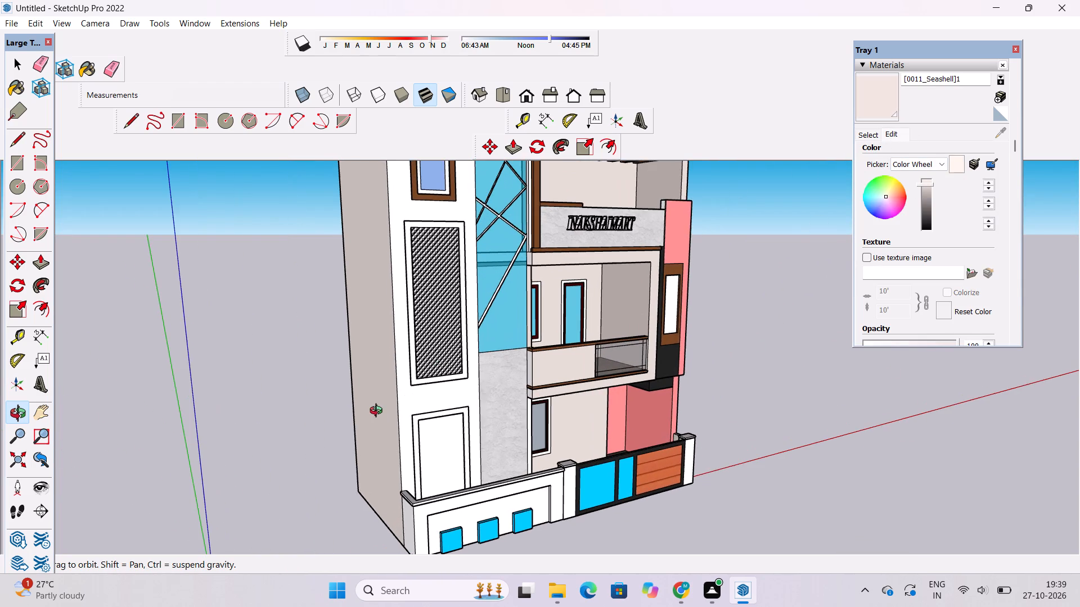
scroll(409, 401, down, 2)
shift+drag(419, 416, 397, 377)
scroll(413, 441, up, 1)
shift+drag(413, 442, 400, 406)
drag(400, 406, 480, 424)
scroll(456, 474, up, 4)
shift+drag(413, 475, 379, 478)
drag(379, 478, 377, 470)
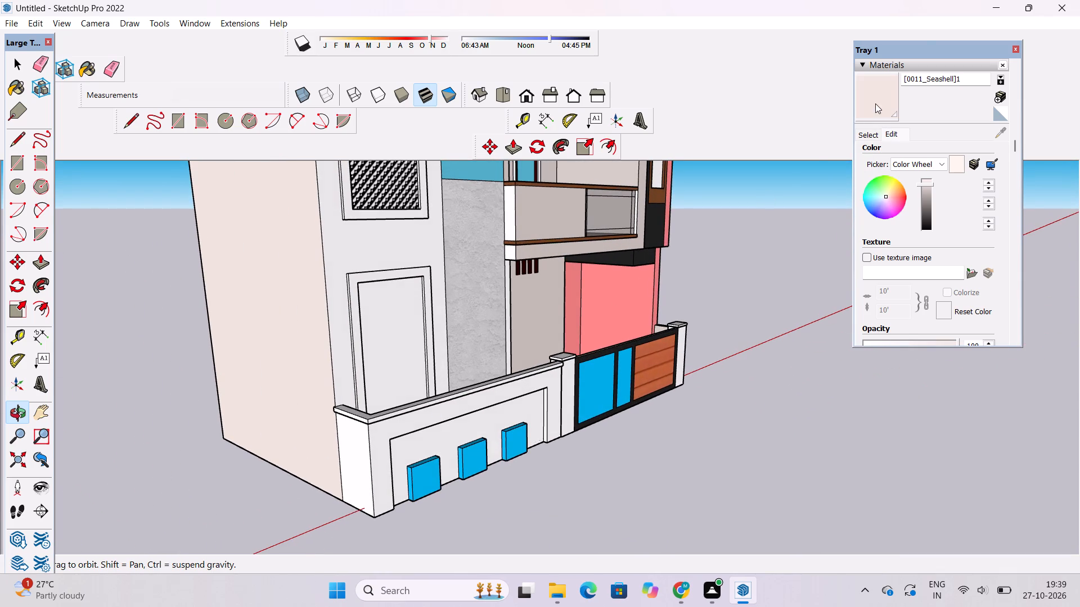
click(875, 103)
scroll(311, 508, up, 5)
scroll(323, 453, down, 5)
key(o)
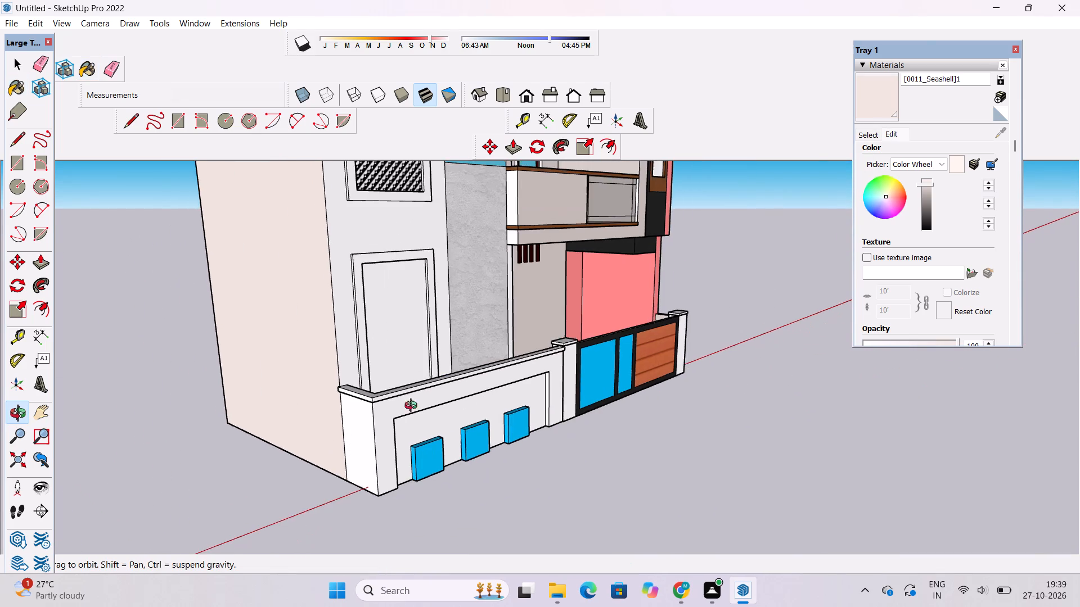
Examine the ground-floor porch walls around the window and beneath the balcony for unpainted surfaces.
drag(465, 370, 253, 482)
shift+drag(458, 351, 467, 395)
drag(476, 395, 414, 378)
scroll(519, 351, up, 4)
shift+drag(537, 357, 521, 385)
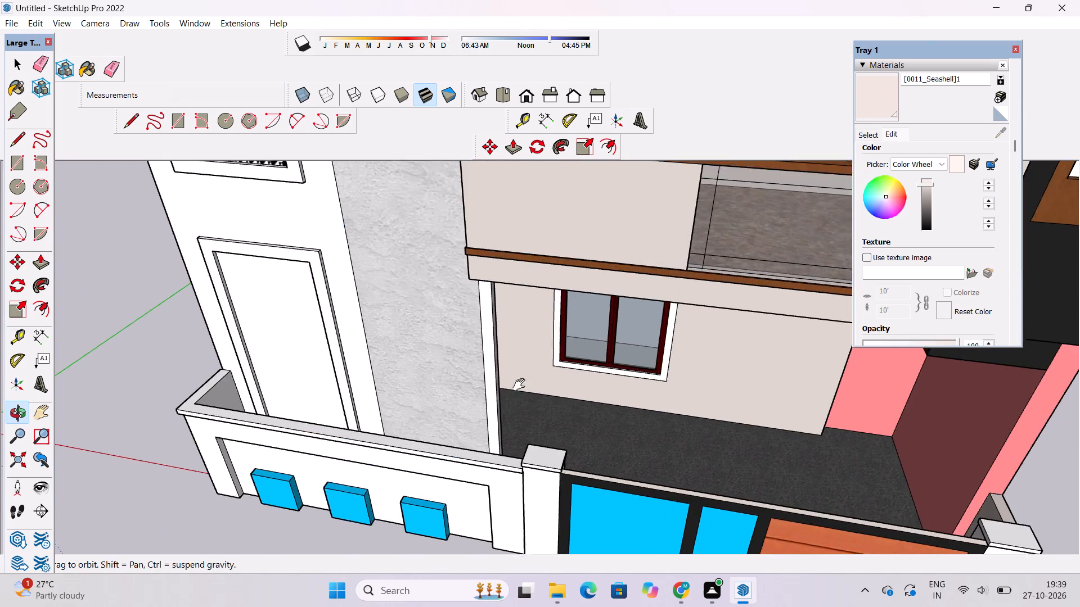
shift+drag(521, 385, 520, 386)
drag(550, 415, 501, 319)
scroll(638, 387, up, 3)
drag(644, 395, 468, 373)
scroll(466, 370, up, 3)
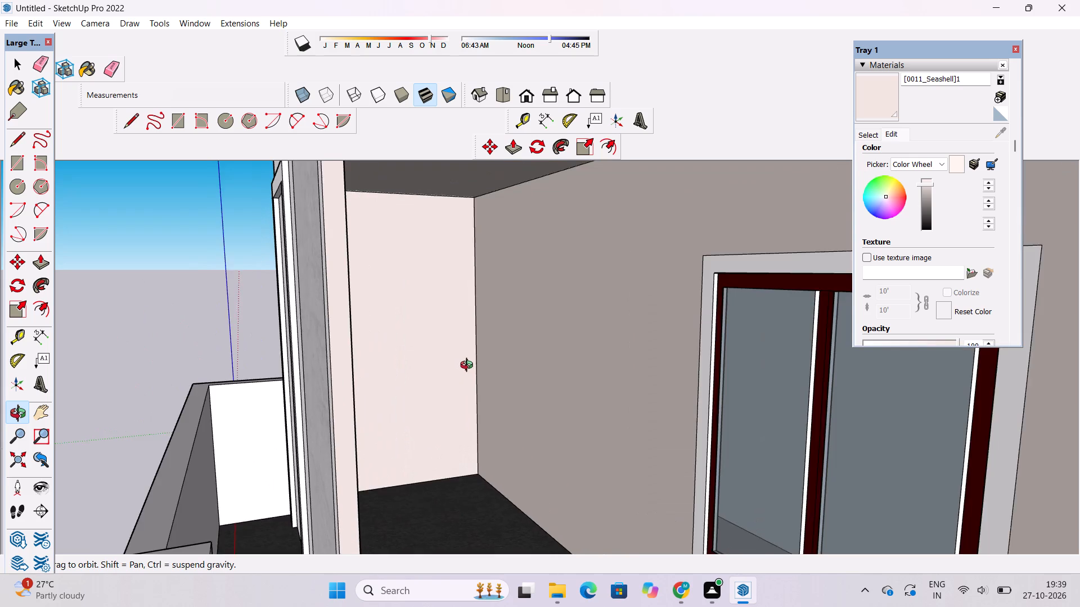
shift+drag(472, 370, 443, 380)
drag(462, 380, 518, 373)
scroll(548, 363, down, 4)
shift+drag(460, 342, 409, 330)
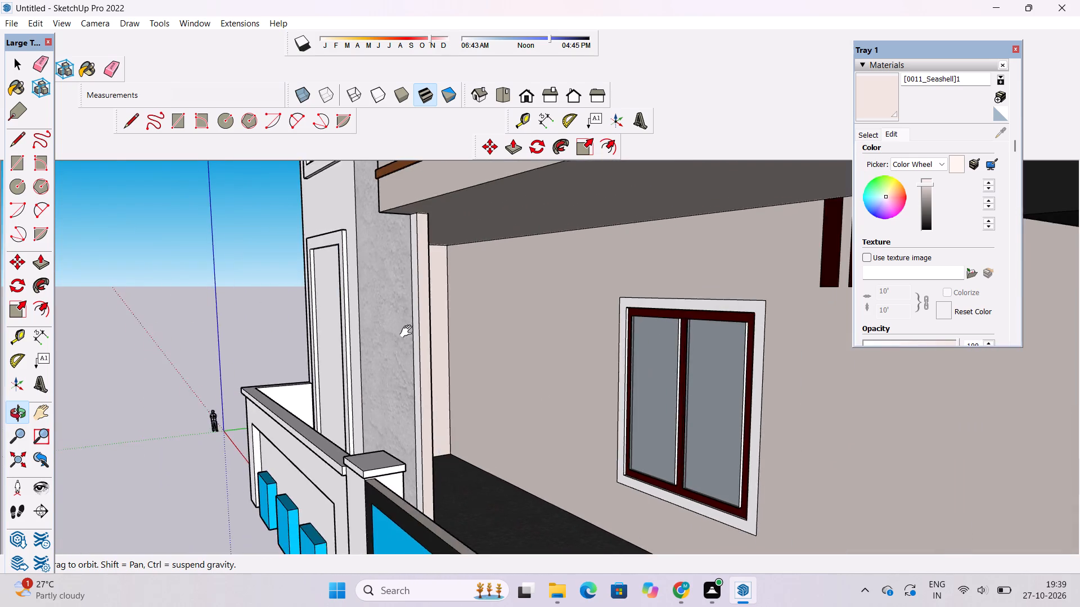
shift+drag(412, 337, 532, 373)
Examine the gate, pillars, porch floor and boundary wall from above for unpainted surfaces.
scroll(547, 375, down, 4)
shift+drag(563, 403, 461, 345)
shift+drag(462, 349, 652, 466)
scroll(646, 407, up, 2)
drag(646, 407, 577, 364)
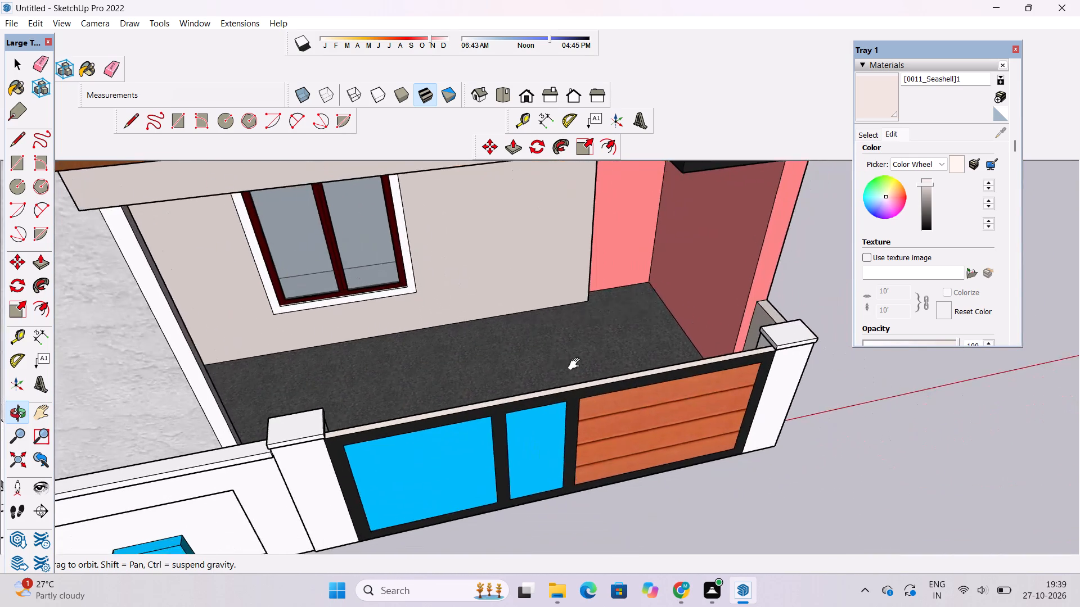
shift+drag(577, 364, 724, 434)
scroll(714, 310, up, 4)
drag(714, 305, 366, 404)
shift+drag(364, 405, 482, 469)
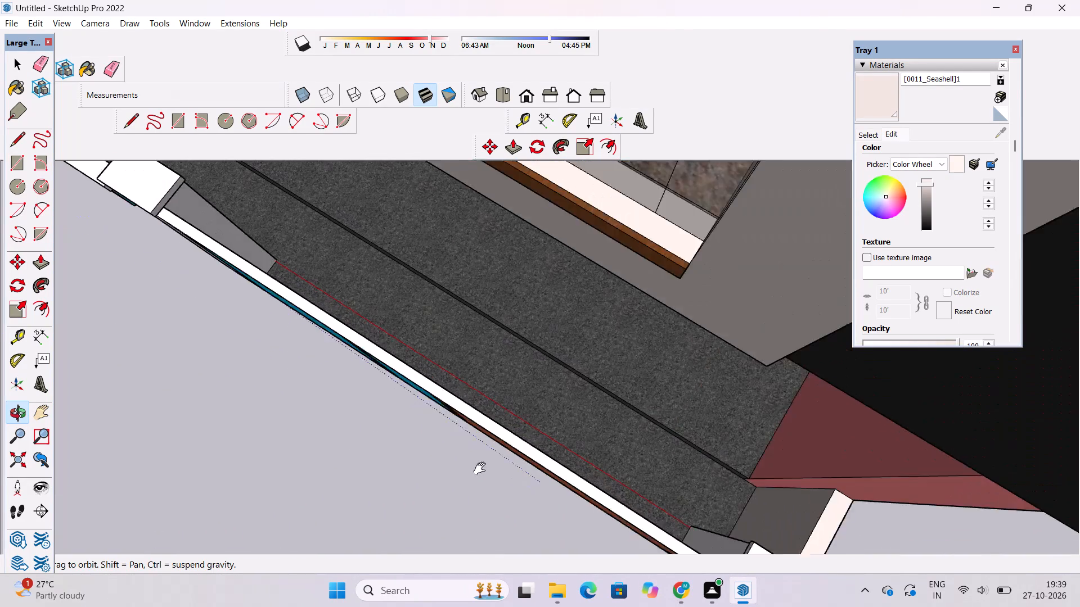
shift+drag(482, 469, 484, 469)
drag(484, 463, 374, 387)
shift+drag(377, 359, 597, 579)
scroll(581, 436, up, 4)
shift+drag(595, 448, 727, 596)
drag(724, 593, 603, 540)
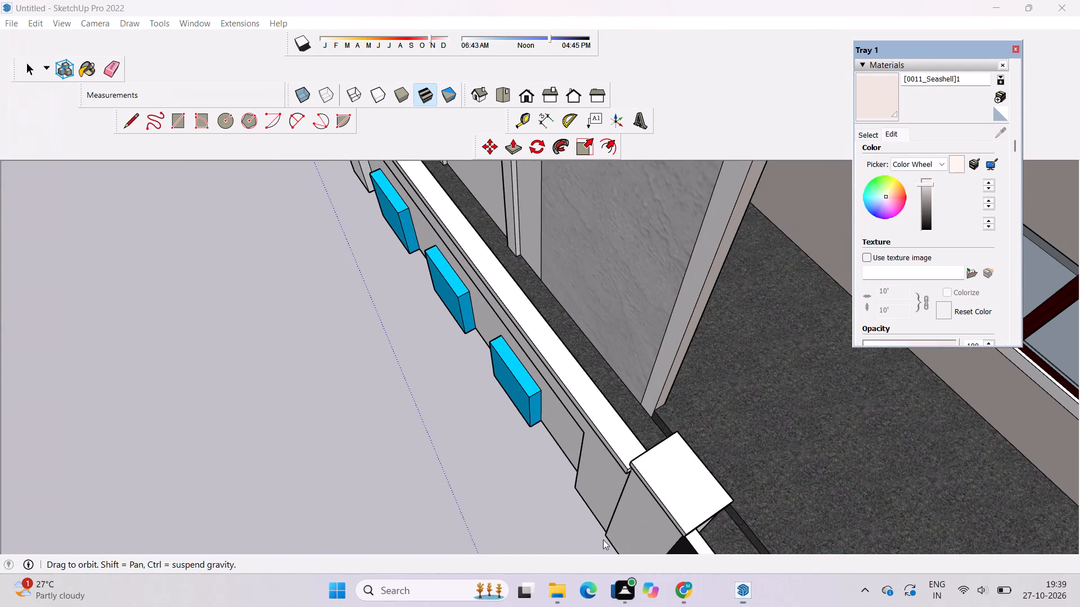
drag(603, 540, 533, 497)
scroll(620, 425, down, 2)
drag(729, 461, 573, 338)
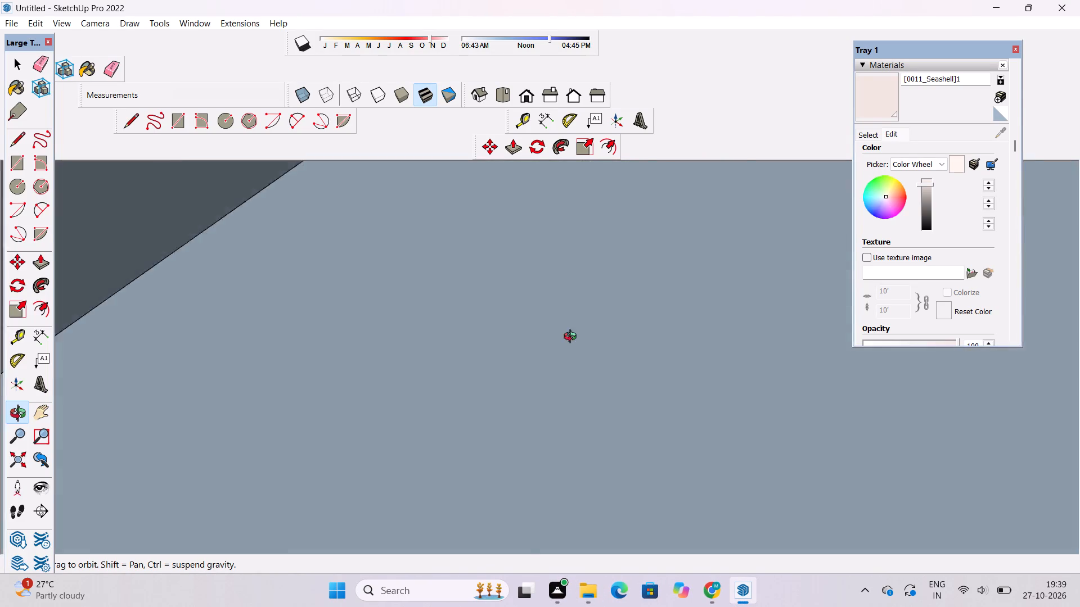
drag(573, 338, 616, 329)
Paint the boundary wall's inner end face, long inner face and coping top with the darkened seashell material.
scroll(584, 318, up, 4)
shift+drag(595, 318, 656, 415)
shift+drag(656, 422, 602, 399)
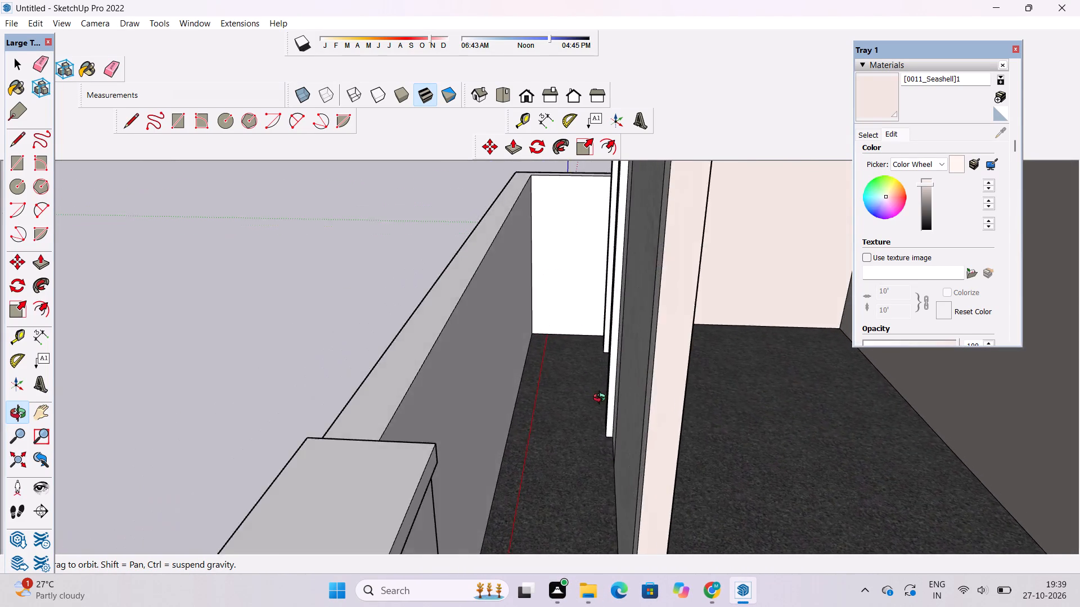
shift+drag(602, 399, 621, 440)
click(880, 100)
scroll(613, 291, down, 2)
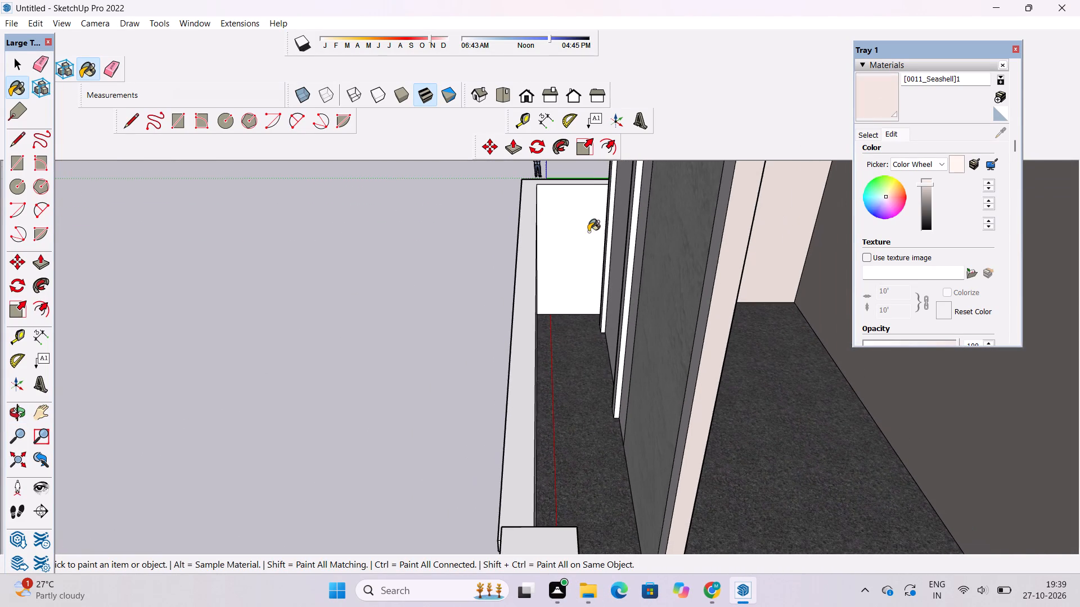
scroll(568, 172, up, 7)
click(567, 233)
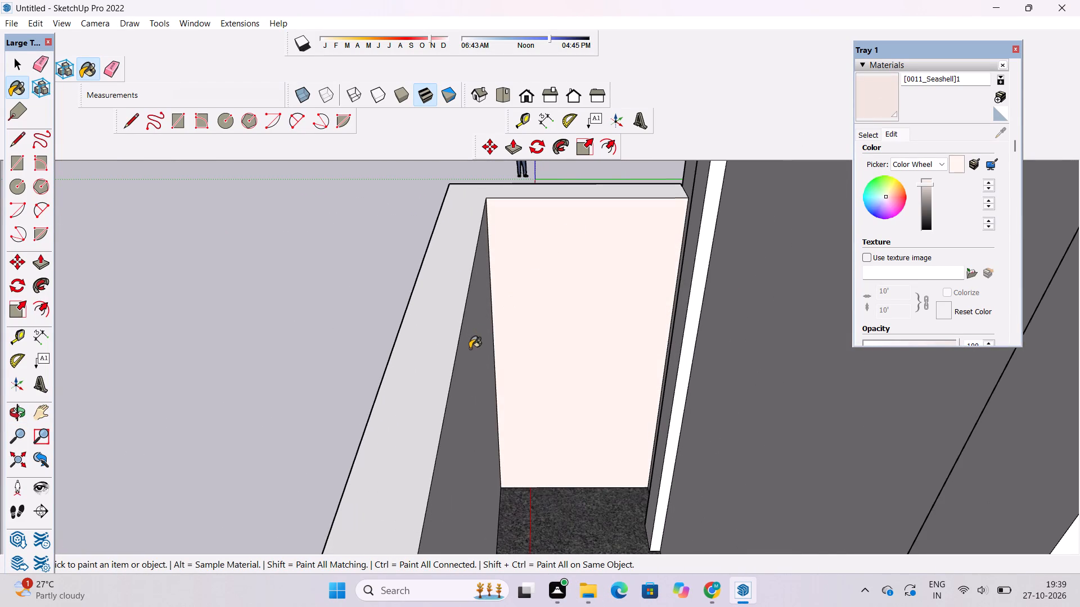
click(480, 351)
click(442, 324)
Paint the boundary wall's outer side, front frame and the recess's gate-side reveal with the darkened seashell material.
scroll(544, 286, down, 12)
key(o)
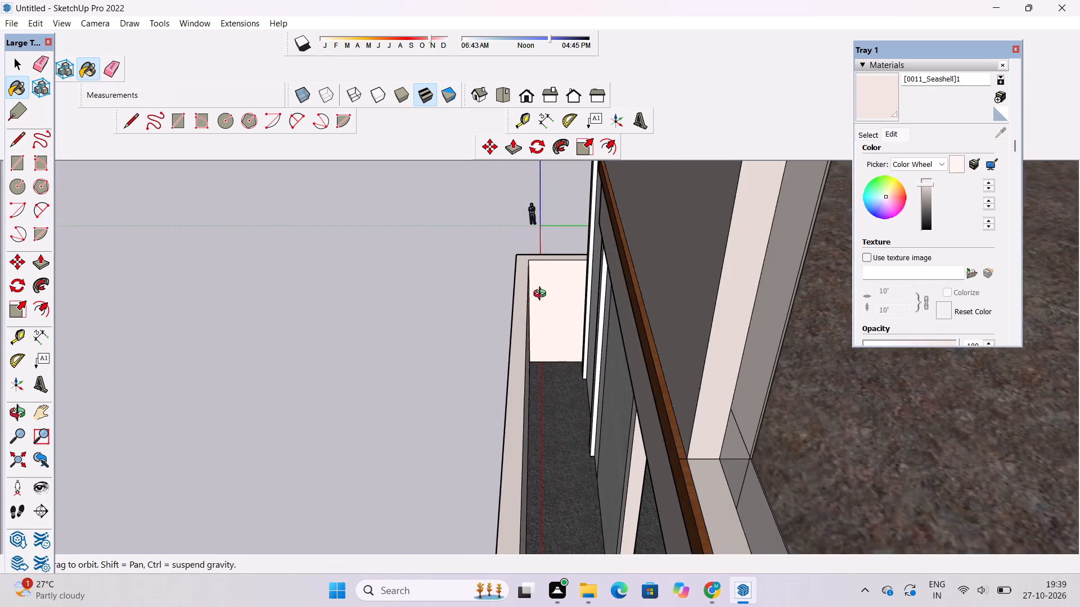
drag(484, 375, 643, 360)
scroll(646, 330, down, 4)
shift+drag(635, 413, 586, 370)
drag(586, 369, 830, 343)
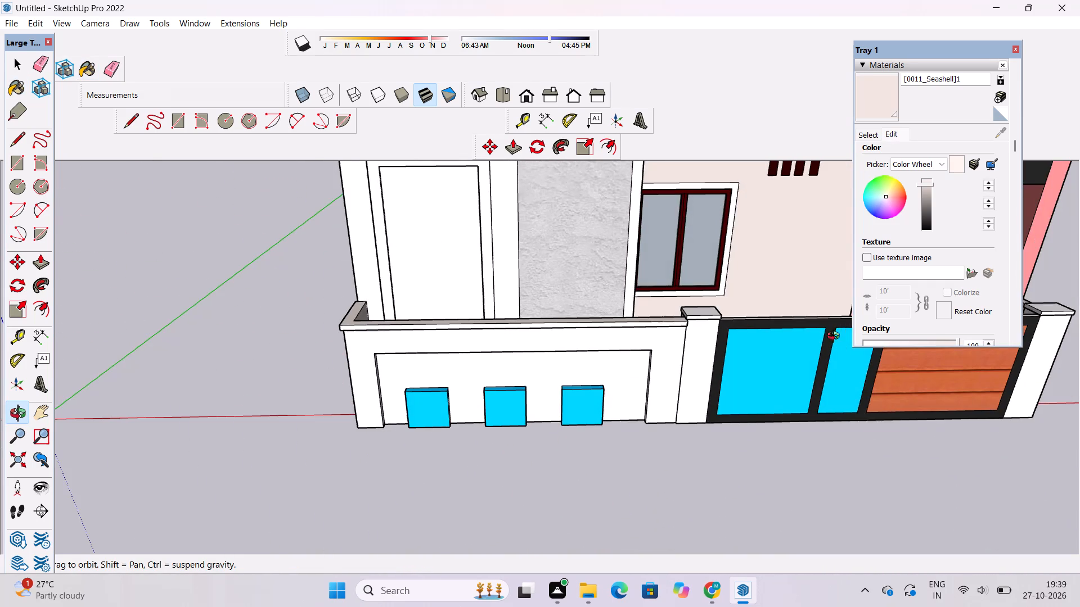
drag(503, 395, 503, 406)
drag(519, 407, 710, 322)
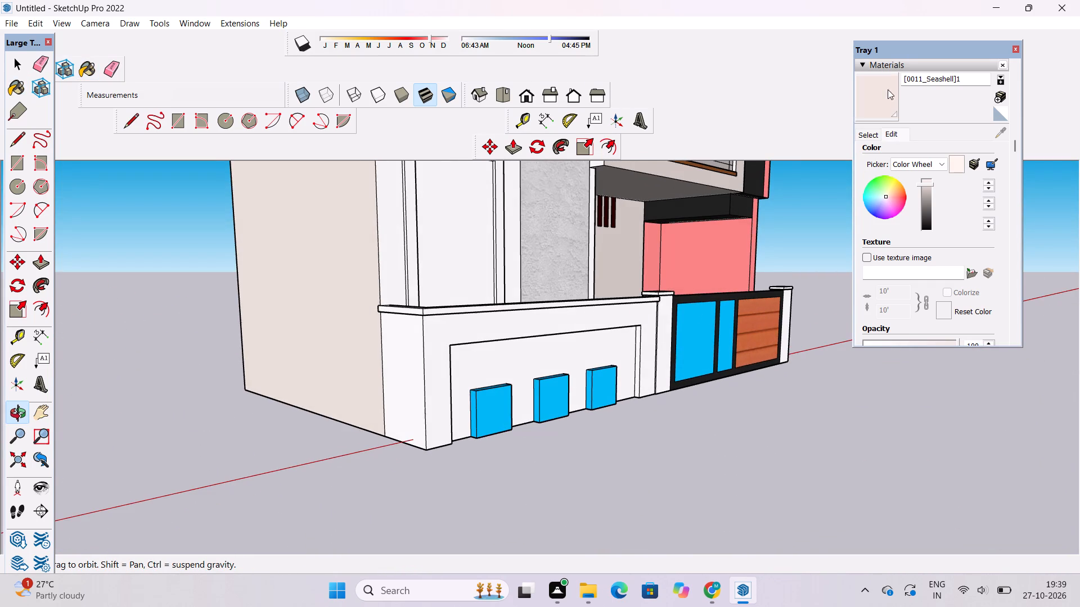
click(873, 95)
click(406, 358)
click(646, 333)
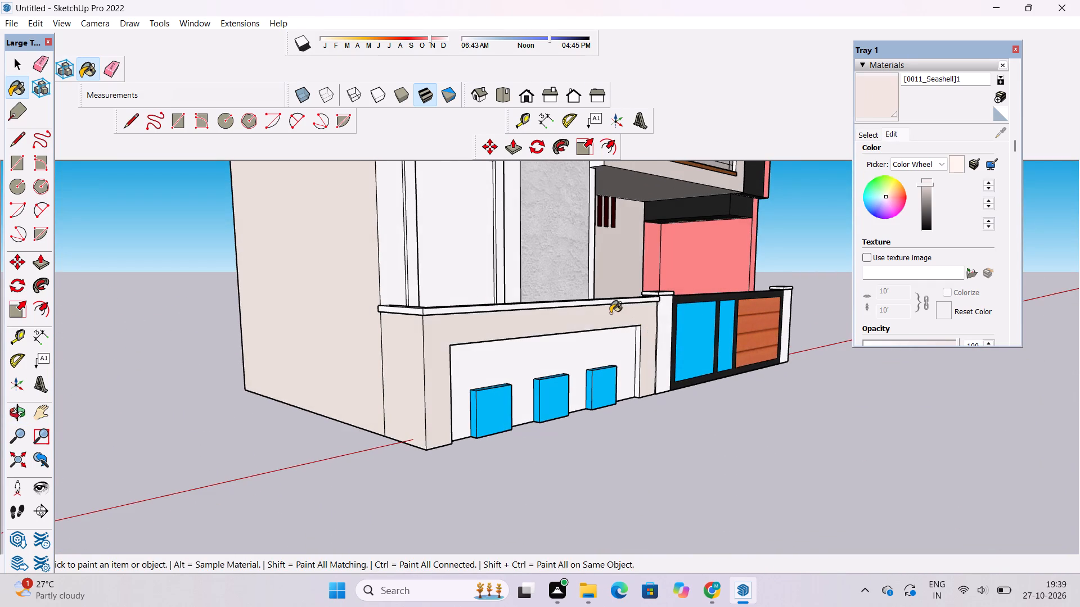
click(610, 313)
scroll(596, 341, up, 9)
click(666, 318)
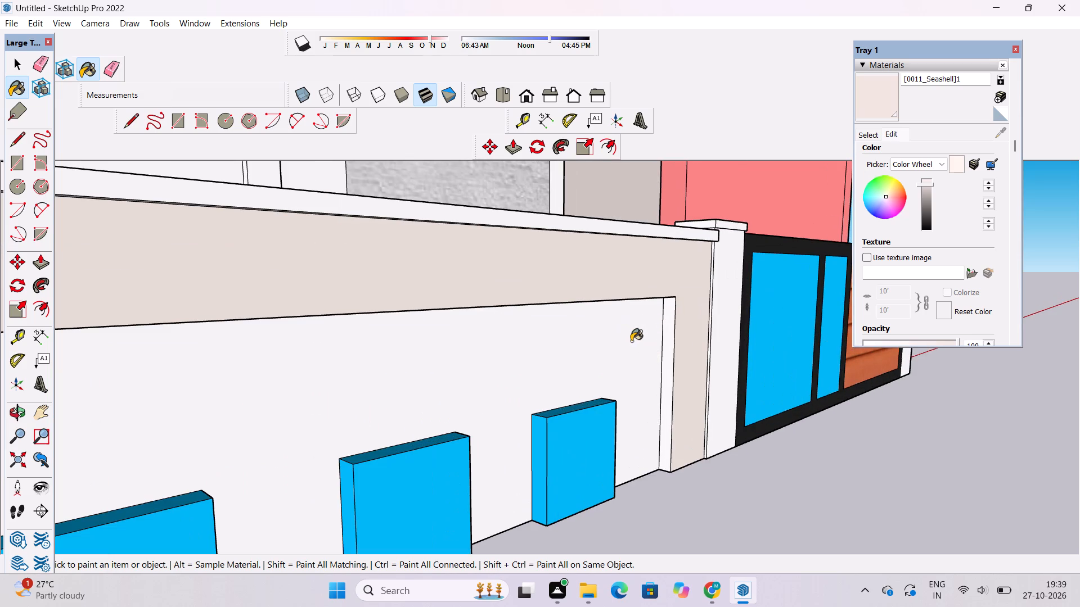
Paint the top underside and the corner-side reveal of the boundary wall's front recess with the darkened seashell material.
key(o)
drag(678, 384, 566, 350)
drag(546, 355, 688, 369)
drag(708, 357, 551, 324)
shift+drag(494, 306, 652, 349)
scroll(177, 392, up, 1)
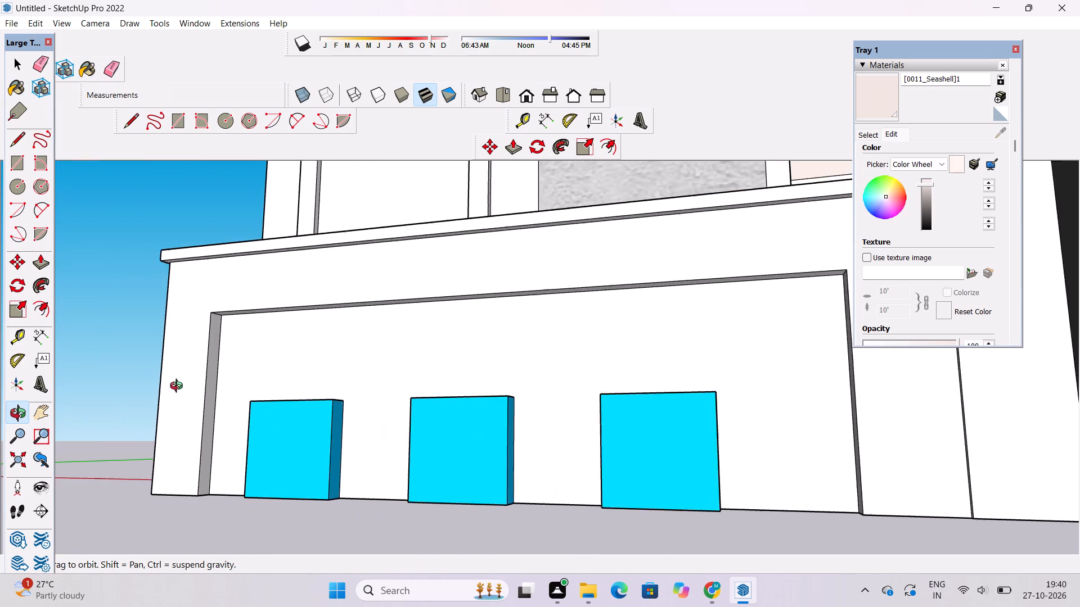
drag(209, 389, 266, 432)
shift+drag(264, 428, 247, 383)
scroll(250, 319, up, 5)
shift+drag(259, 333, 385, 478)
drag(385, 478, 353, 365)
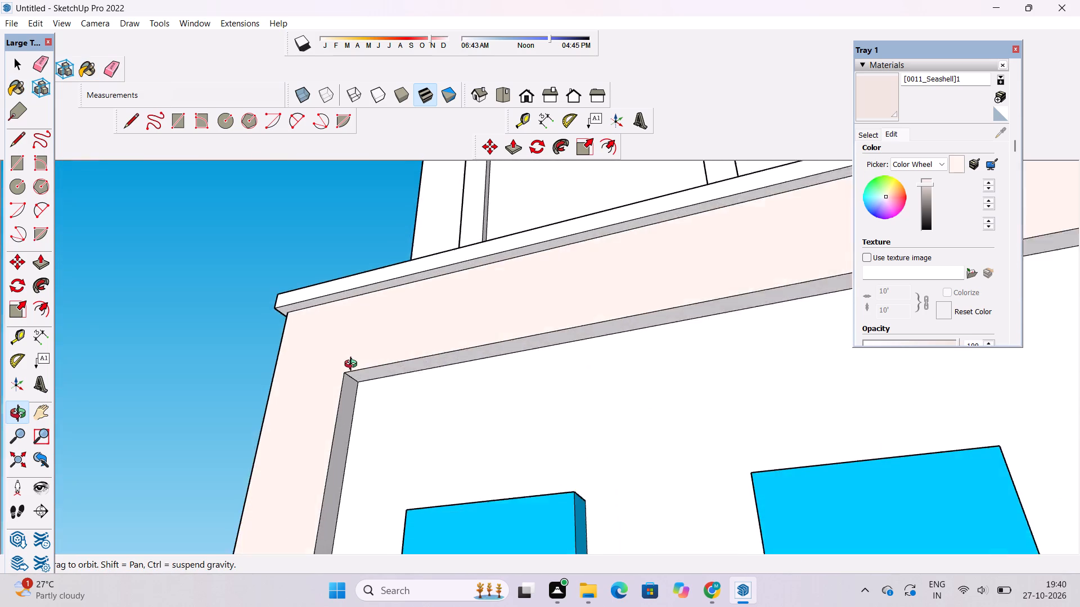
drag(353, 365, 352, 352)
click(872, 97)
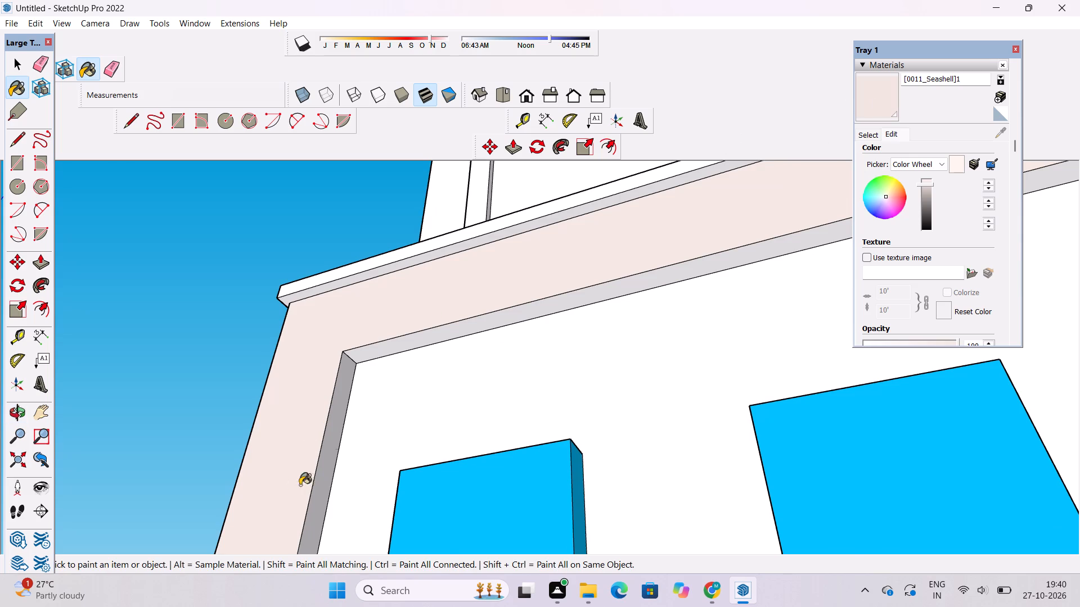
scroll(332, 436, up, 5)
click(384, 301)
click(355, 333)
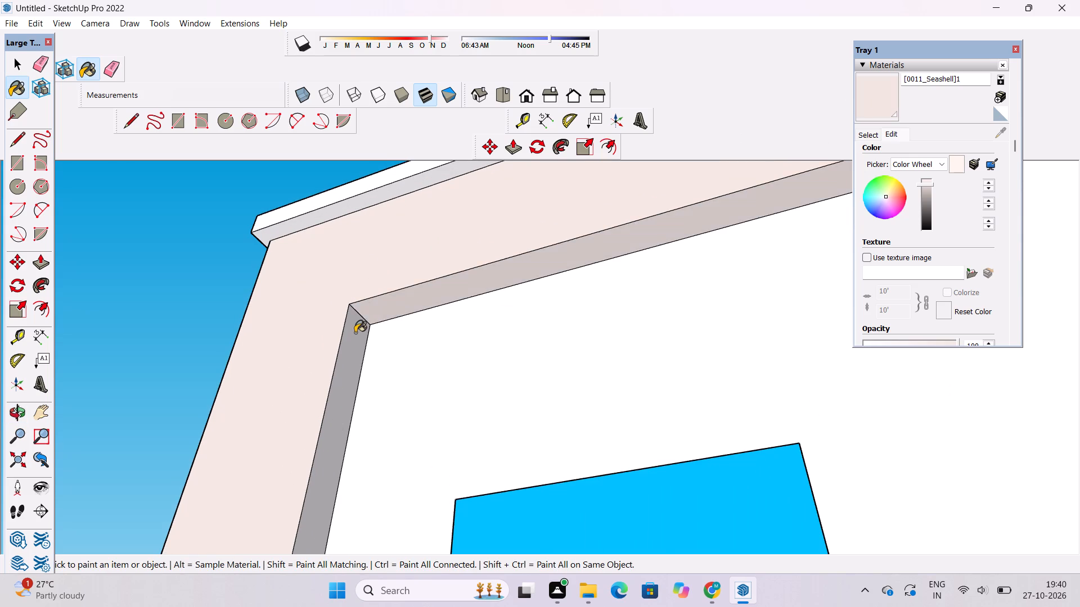
Examine the boundary wall's front, recess and coping for faces still without paint.
scroll(355, 332, down, 7)
key(o)
scroll(427, 246, down, 4)
drag(431, 286, 472, 414)
scroll(476, 411, down, 4)
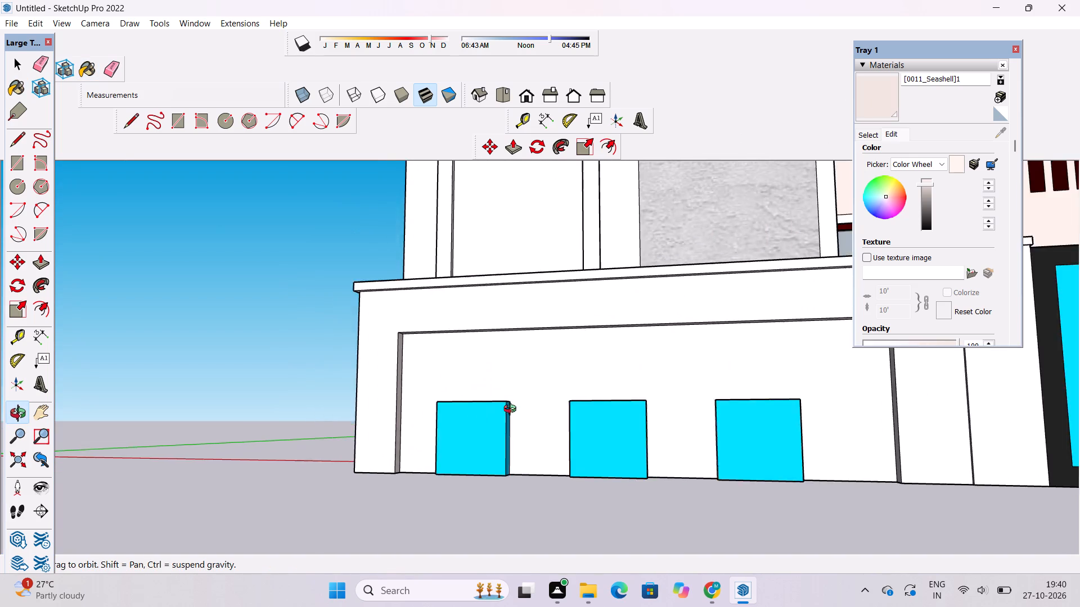
shift+drag(529, 410, 409, 368)
drag(419, 369, 558, 405)
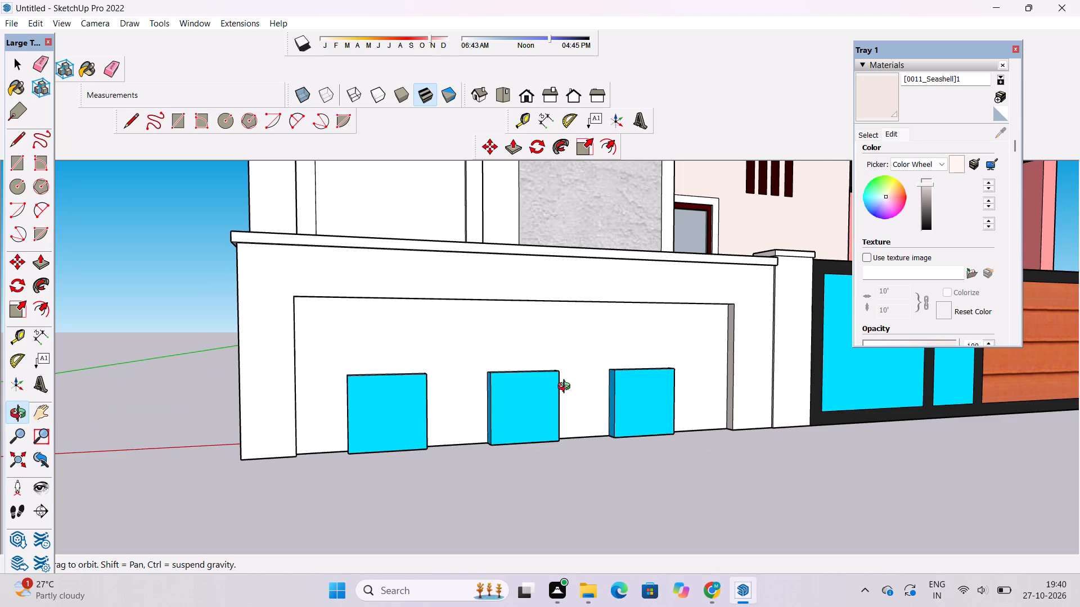
drag(489, 369, 603, 423)
scroll(629, 410, down, 4)
shift+drag(669, 425, 538, 421)
scroll(502, 396, down, 2)
scroll(427, 359, up, 3)
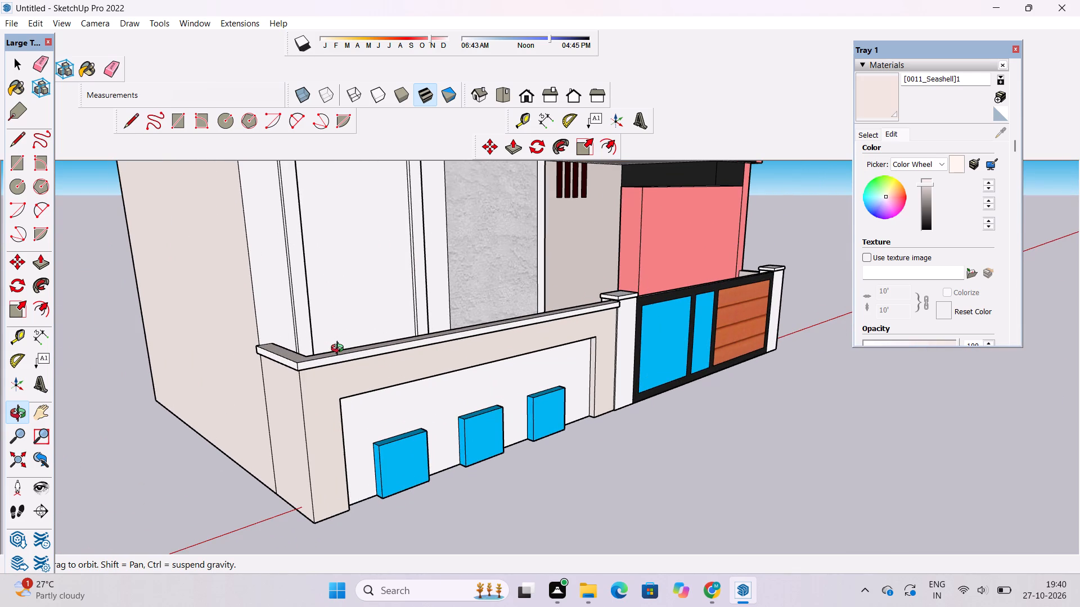
Paint the outer side and front faces of the boundary wall's coping with the seashell material.
shift+drag(284, 363, 368, 405)
scroll(388, 418, up, 4)
shift+drag(390, 419, 385, 461)
drag(382, 463, 395, 372)
scroll(408, 296, up, 11)
shift+drag(416, 282, 331, 327)
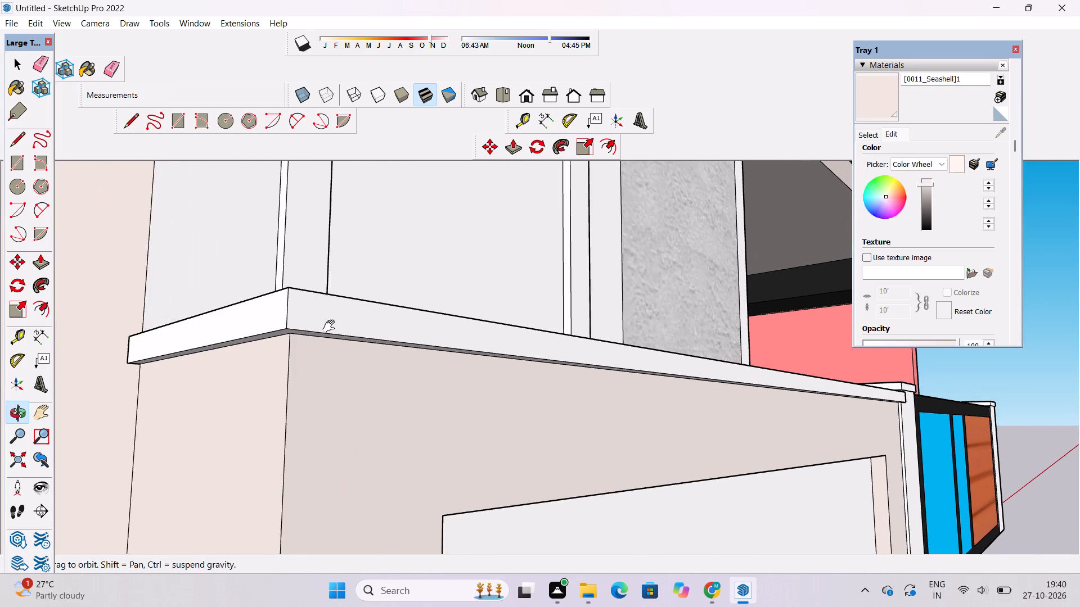
scroll(330, 326, down, 5)
drag(387, 312, 394, 335)
scroll(394, 336, down, 1)
shift+drag(394, 336, 389, 323)
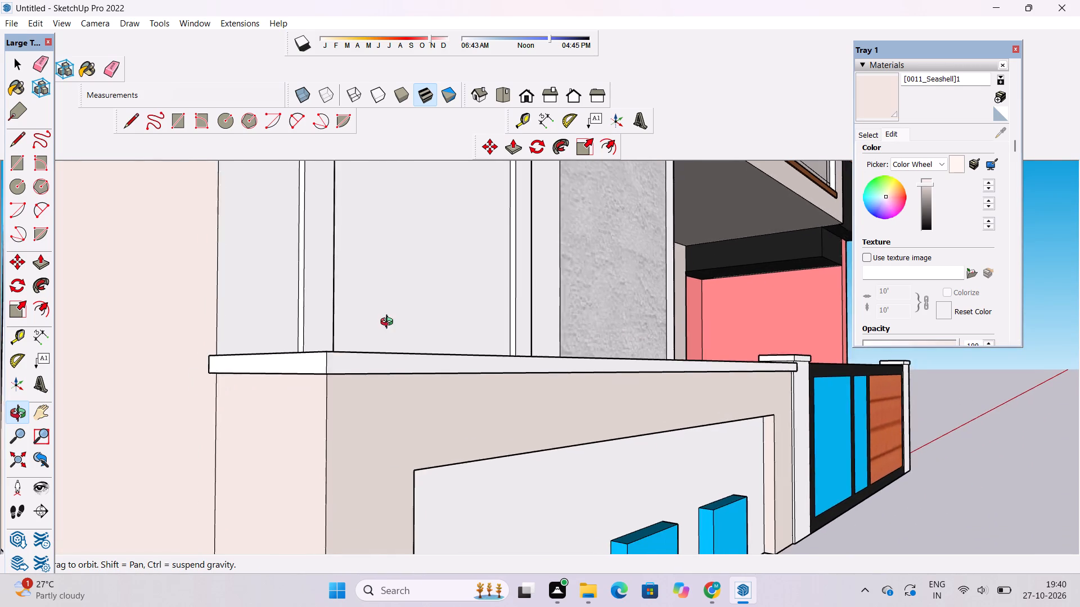
drag(389, 323, 387, 337)
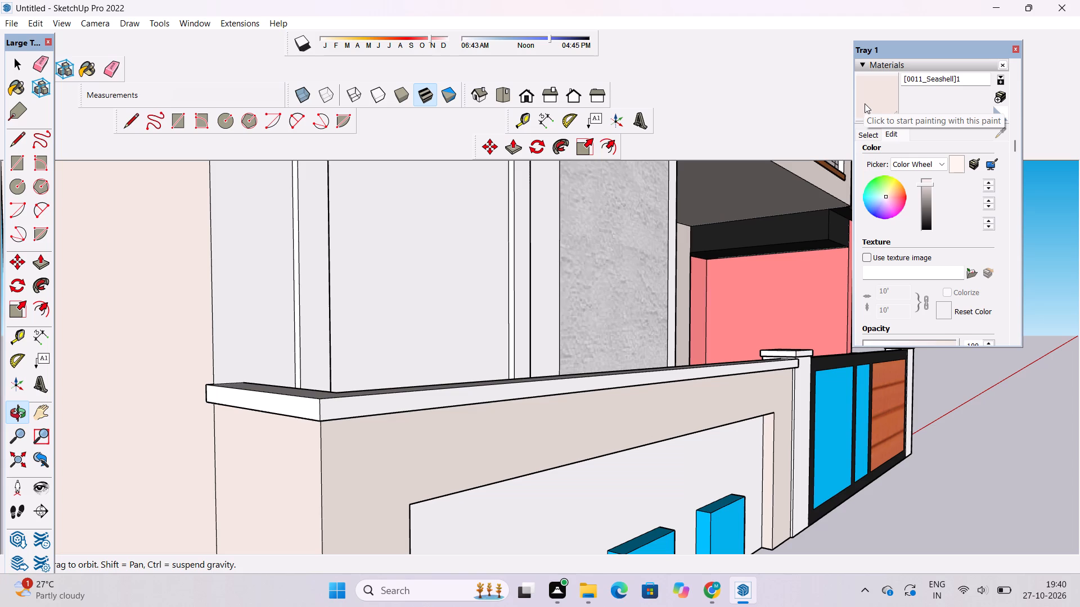
click(884, 89)
scroll(345, 423, up, 6)
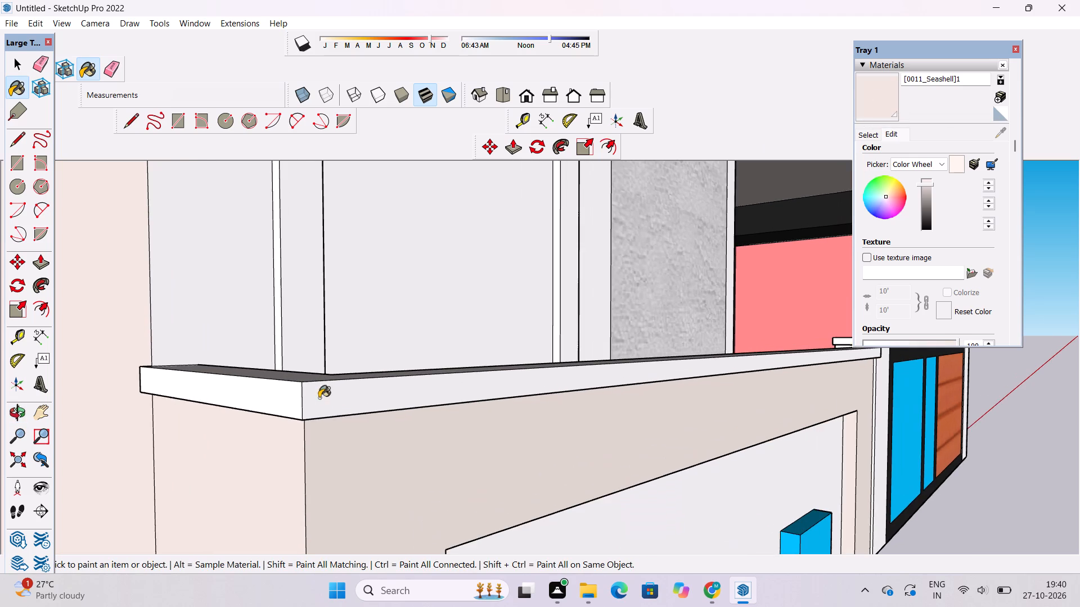
click(295, 397)
click(319, 395)
scroll(227, 415, down, 6)
Paint the gate-side end face and the front underside of the boundary wall's coping with the seashell material.
key(o)
drag(518, 321, 480, 433)
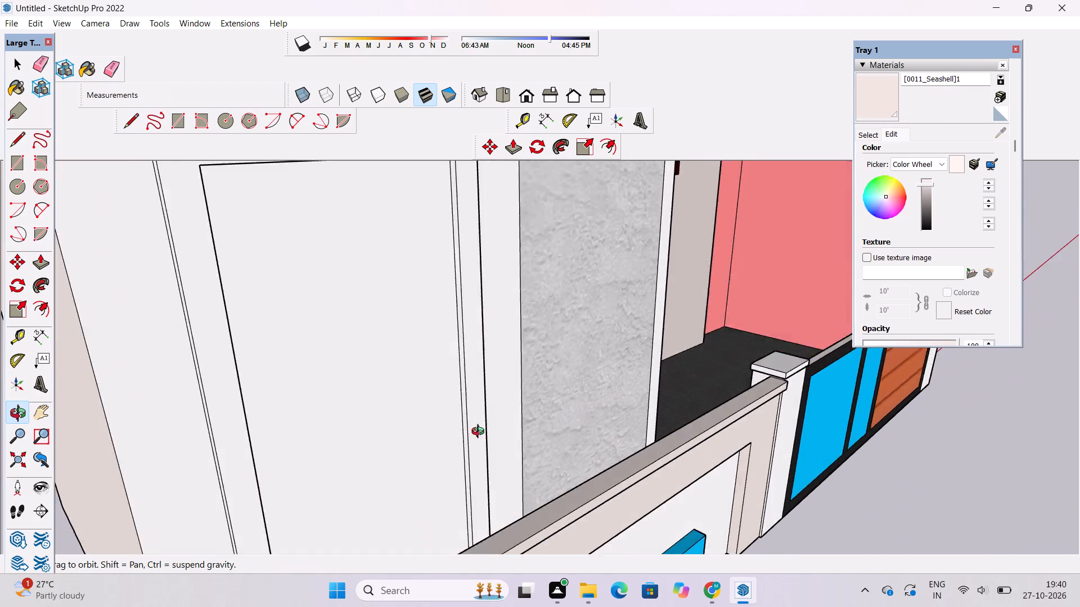
drag(480, 433, 362, 405)
scroll(354, 366, down, 10)
drag(534, 432, 365, 302)
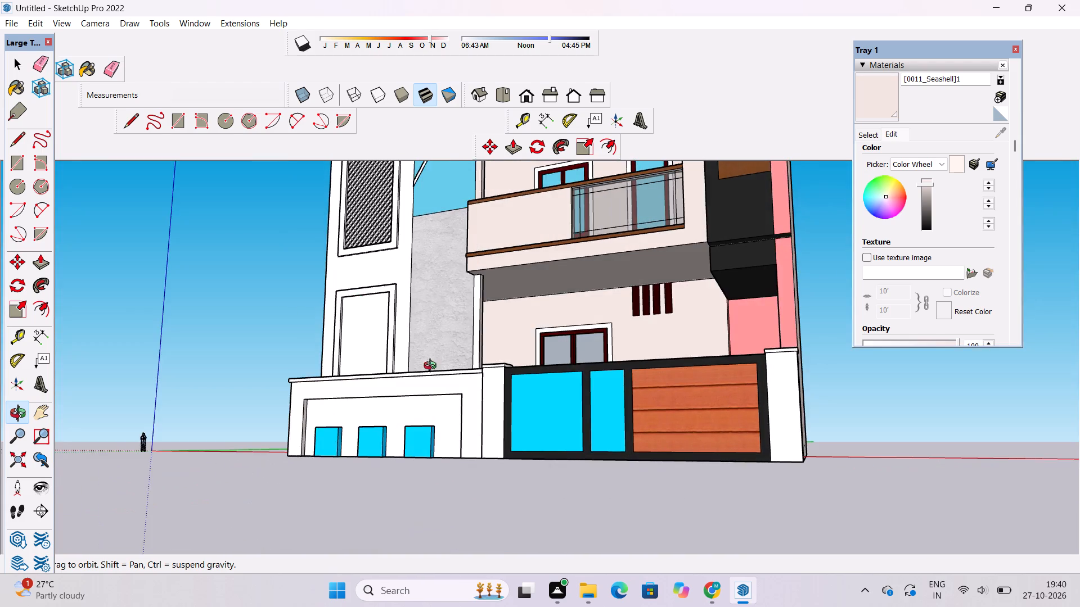
scroll(521, 387, up, 16)
drag(373, 389, 254, 351)
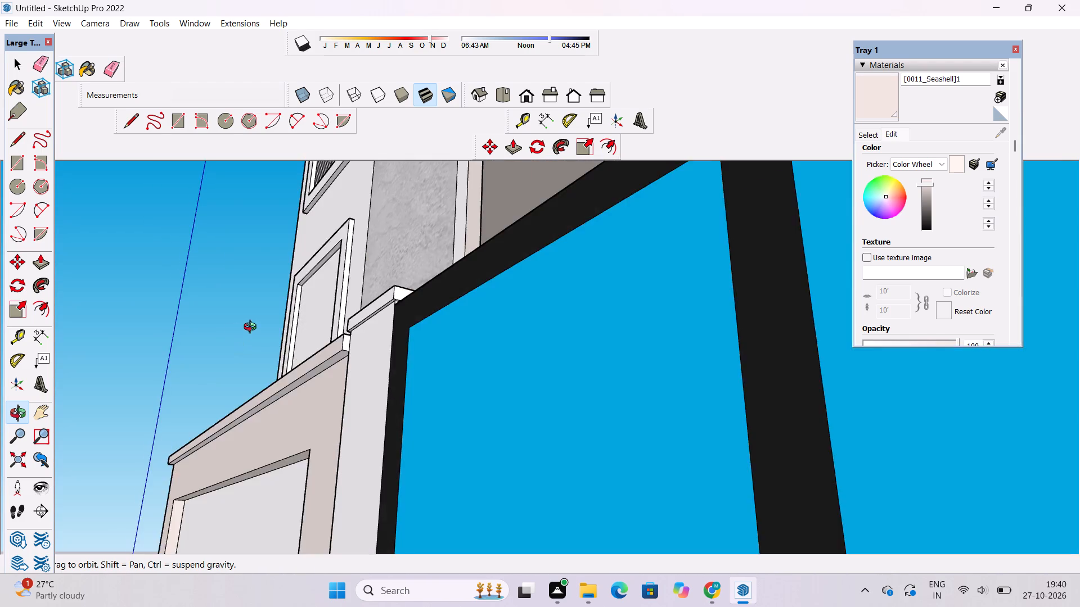
scroll(253, 328, up, 4)
shift+drag(281, 341, 309, 354)
scroll(306, 328, down, 6)
drag(384, 369, 379, 340)
shift+scroll(377, 334, up, 7)
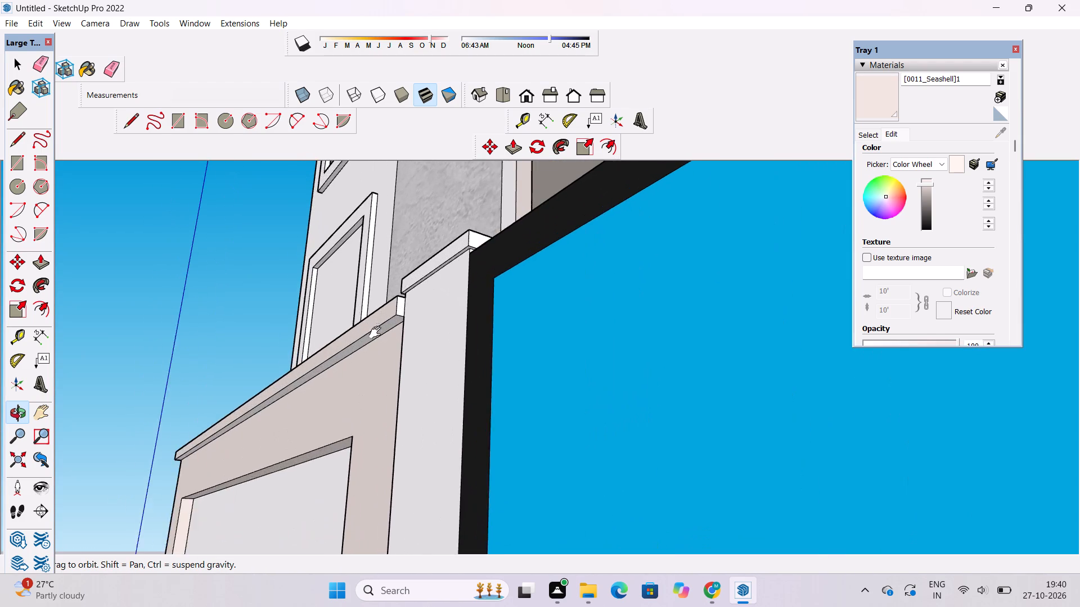
shift+scroll(377, 333, up, 4)
scroll(388, 315, up, 4)
click(875, 106)
scroll(436, 305, up, 5)
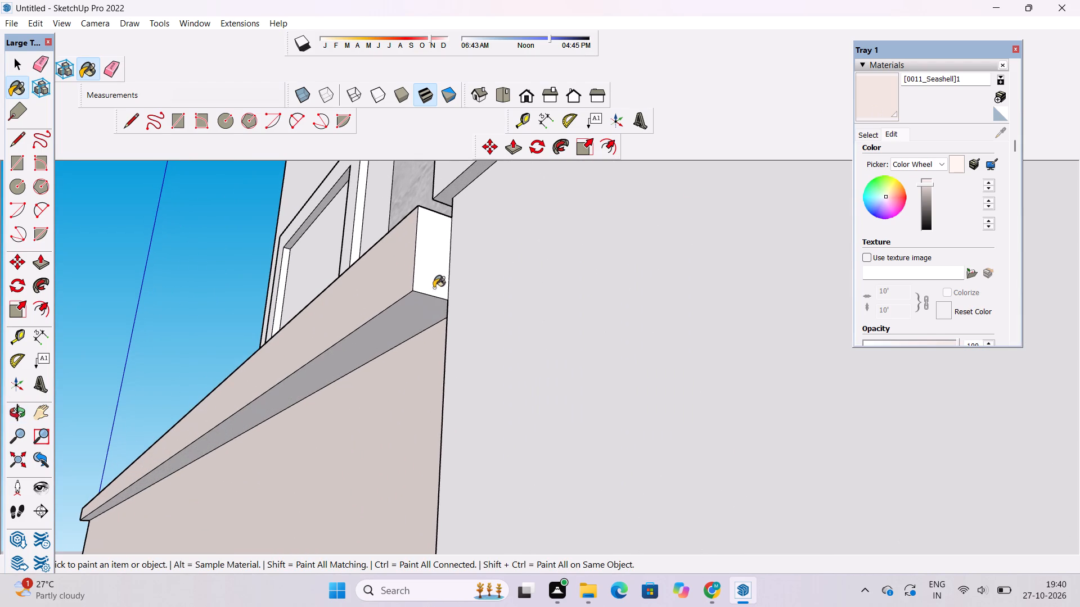
click(433, 284)
click(416, 320)
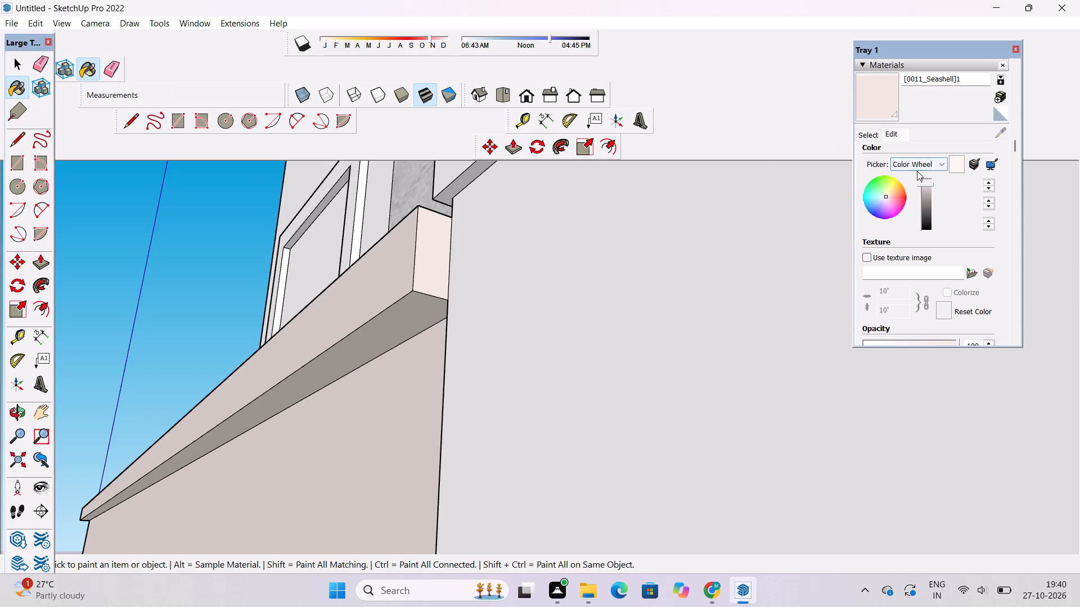
Darken the seashell material's colour slightly.
click(925, 188)
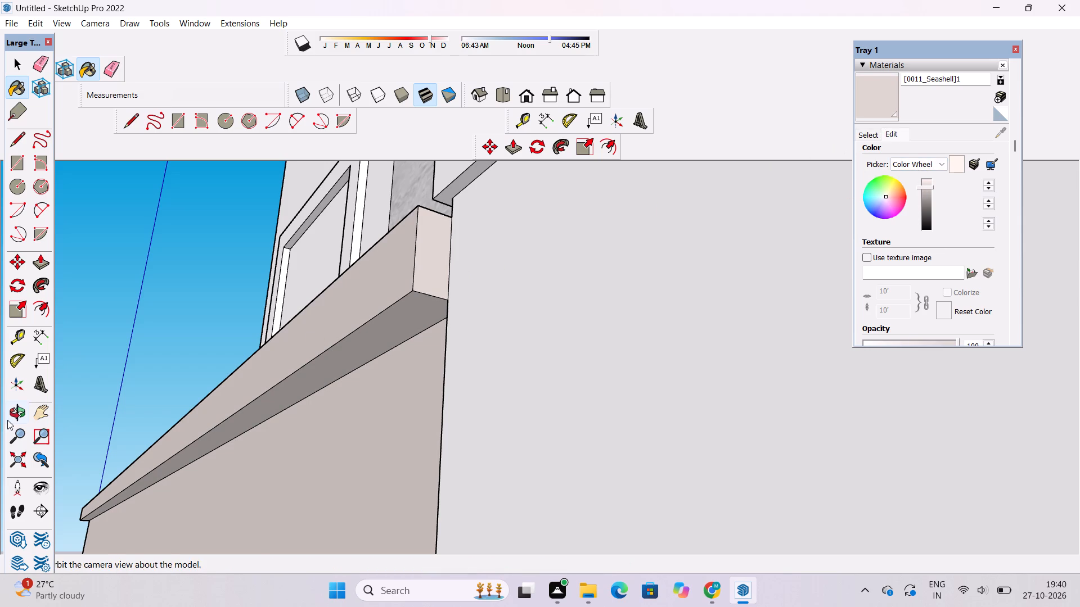
Examine the boundary wall, gate and whole building from the front and above for faces still without paint.
click(7, 420)
scroll(305, 291, down, 14)
drag(346, 319, 454, 395)
scroll(470, 392, down, 5)
shift+drag(475, 400, 332, 352)
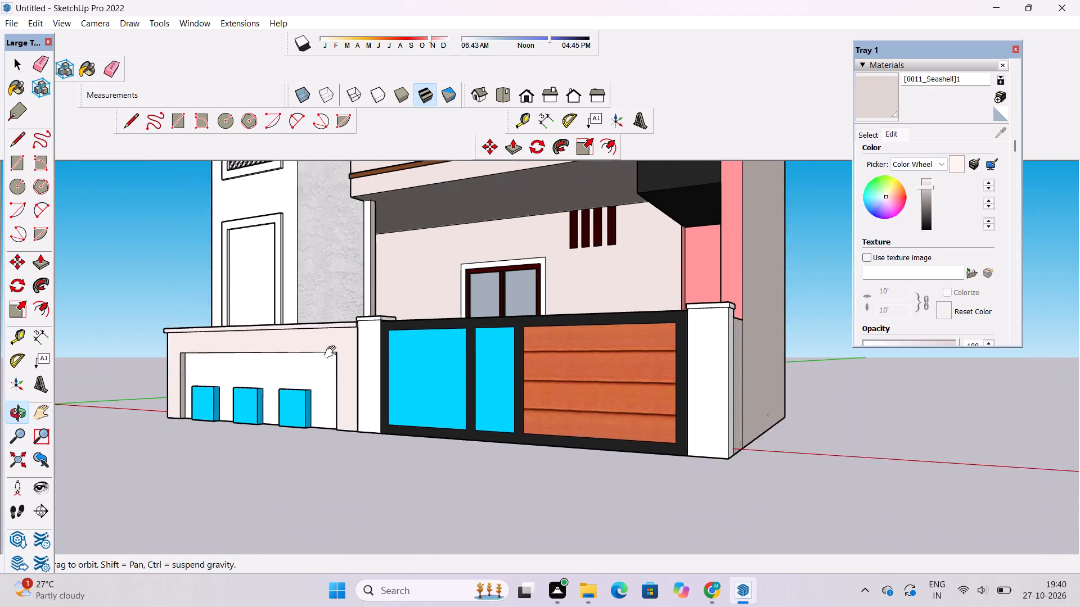
shift+drag(332, 352, 331, 352)
drag(334, 352, 588, 404)
scroll(595, 386, down, 5)
shift+drag(676, 393, 648, 395)
drag(646, 396, 469, 412)
scroll(462, 410, down, 2)
drag(467, 419, 480, 429)
drag(487, 433, 521, 438)
scroll(539, 402, down, 4)
shift+drag(542, 403, 508, 438)
drag(508, 441, 483, 374)
scroll(479, 365, down, 4)
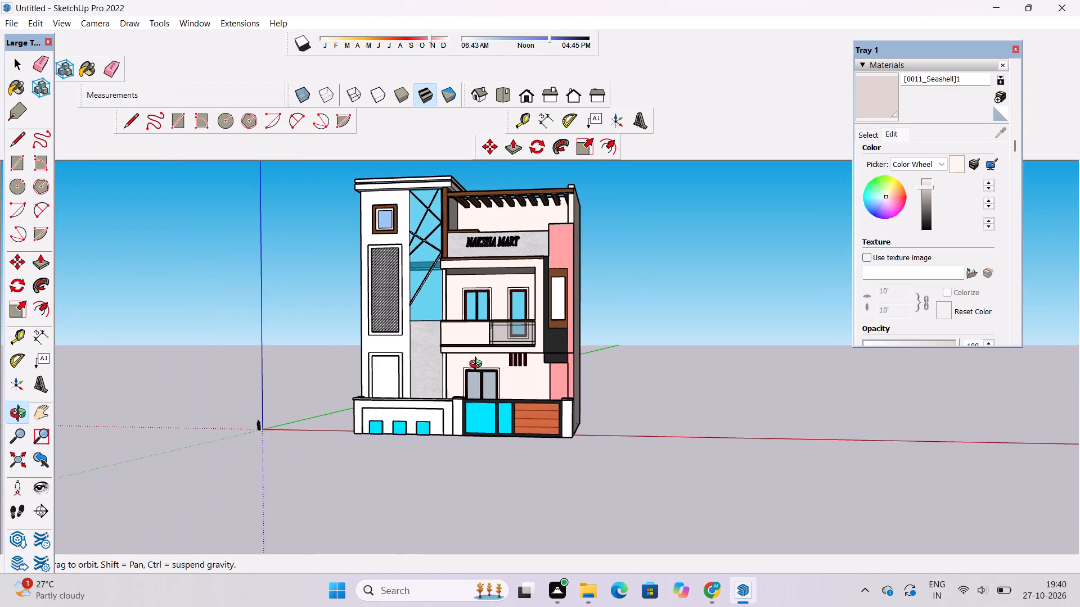
shift+drag(472, 376, 448, 431)
drag(713, 288, 722, 388)
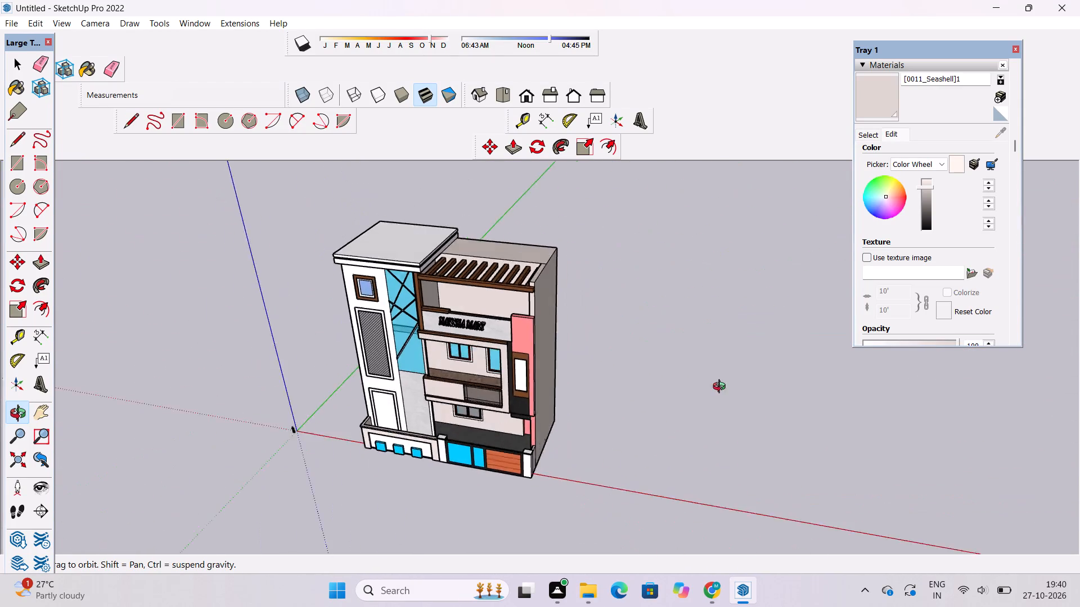
drag(722, 388, 755, 359)
Paint the outer side and front faces of the groove around the tower's roof slab with 0133_Gray.
scroll(412, 341, up, 2)
shift+drag(328, 369, 457, 410)
scroll(379, 409, up, 4)
shift+drag(384, 412, 365, 470)
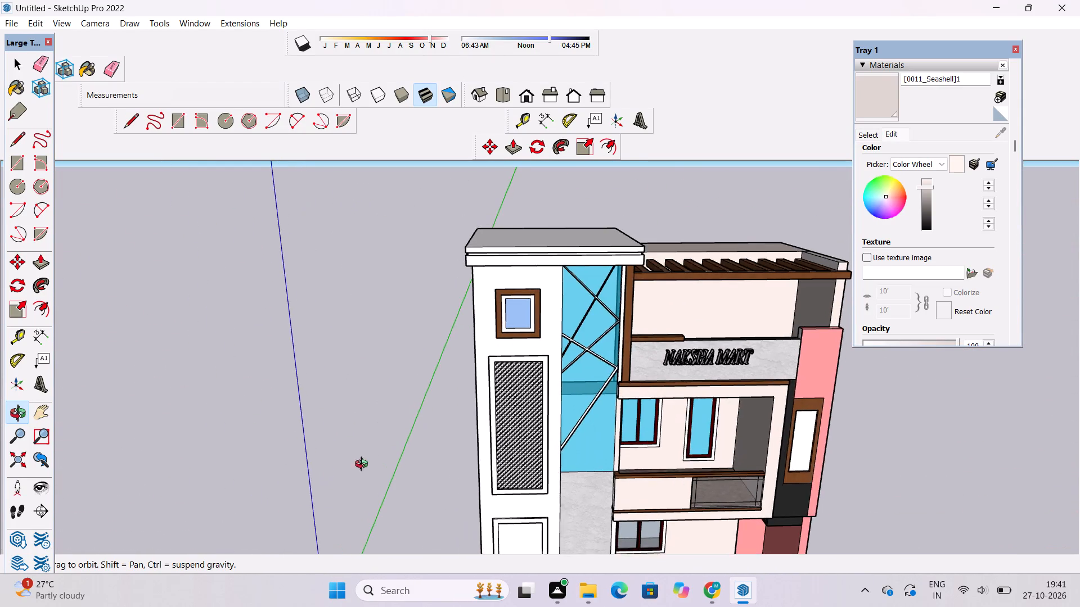
drag(367, 465, 519, 348)
scroll(533, 297, up, 10)
scroll(507, 332, down, 4)
shift+drag(505, 341, 508, 457)
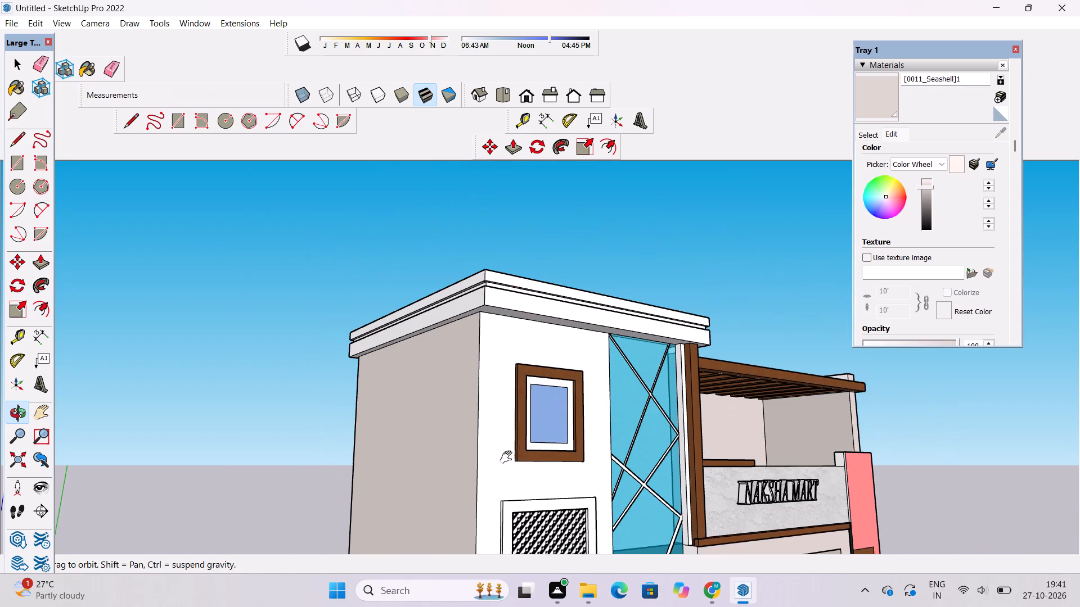
scroll(574, 277, up, 3)
scroll(512, 321, up, 1)
drag(502, 346, 487, 402)
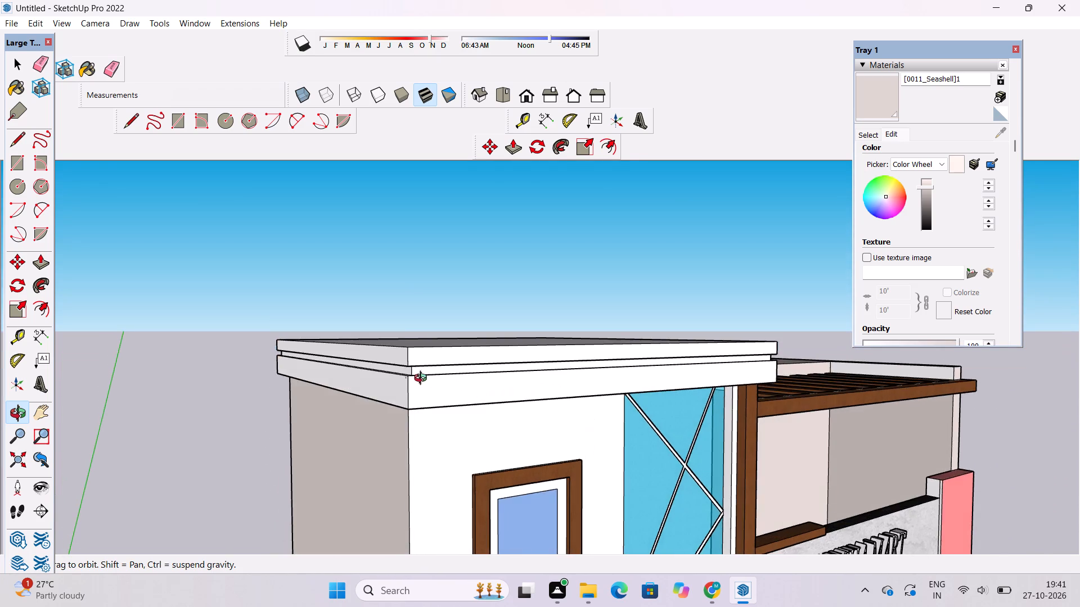
scroll(423, 379, up, 14)
shift+click(407, 370)
scroll(415, 357, up, 4)
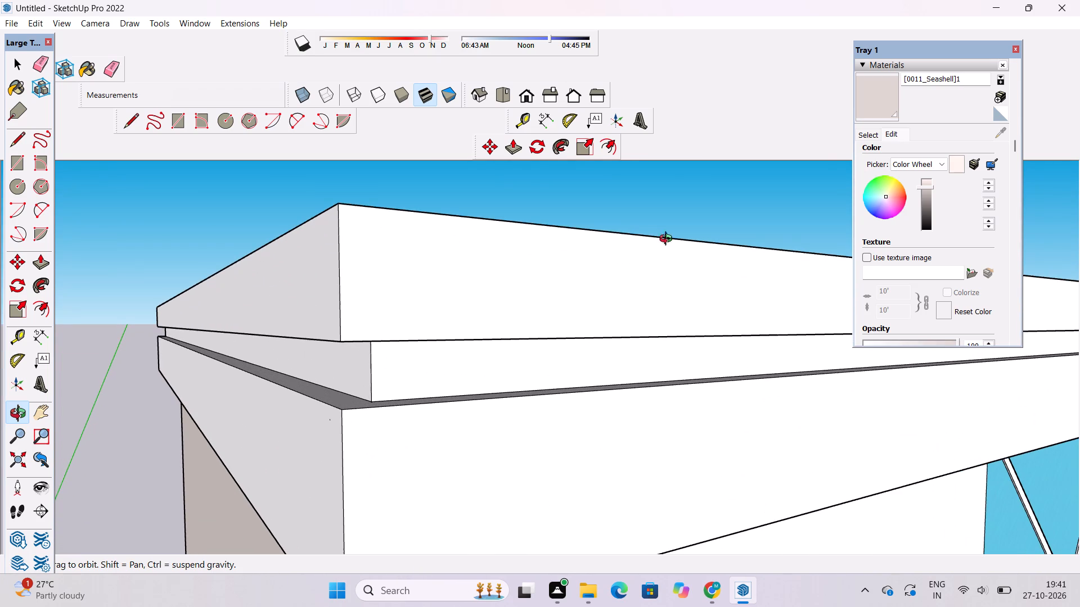
click(861, 136)
scroll(915, 219, down, 2)
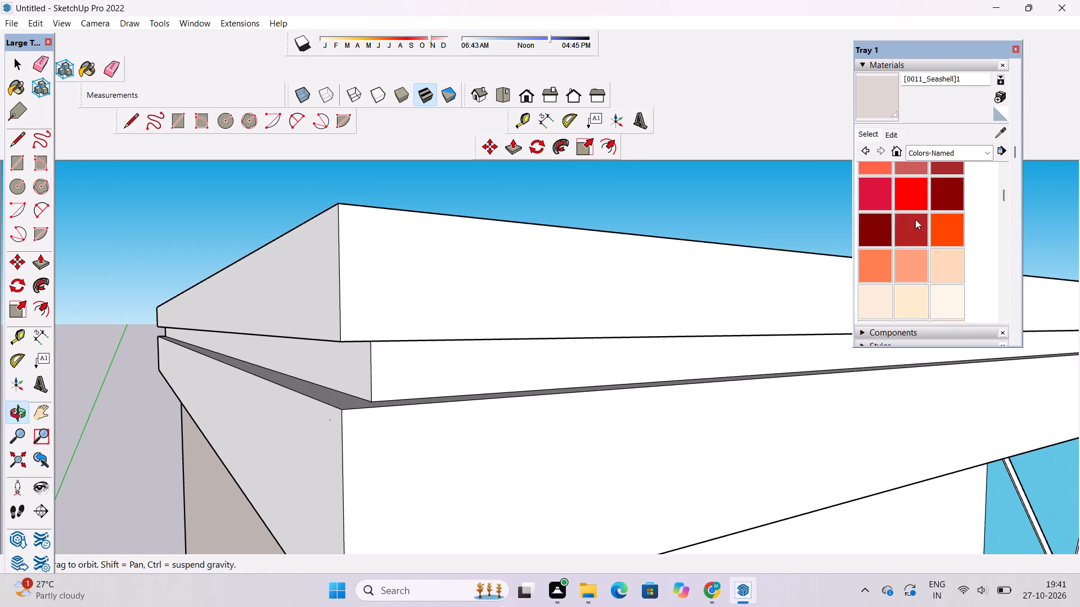
scroll(915, 219, down, 10)
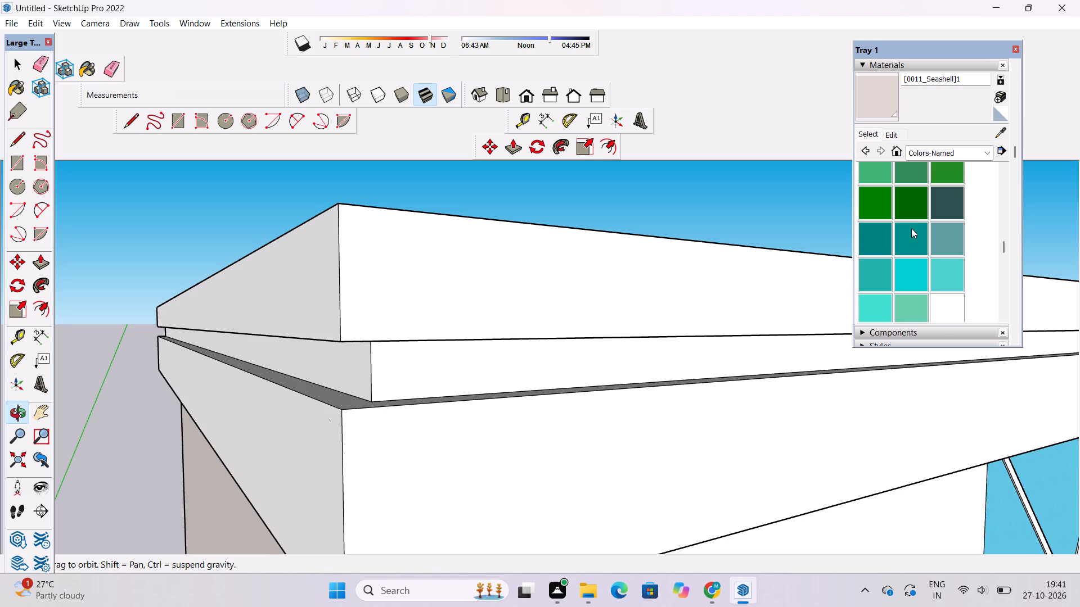
scroll(911, 228, down, 10)
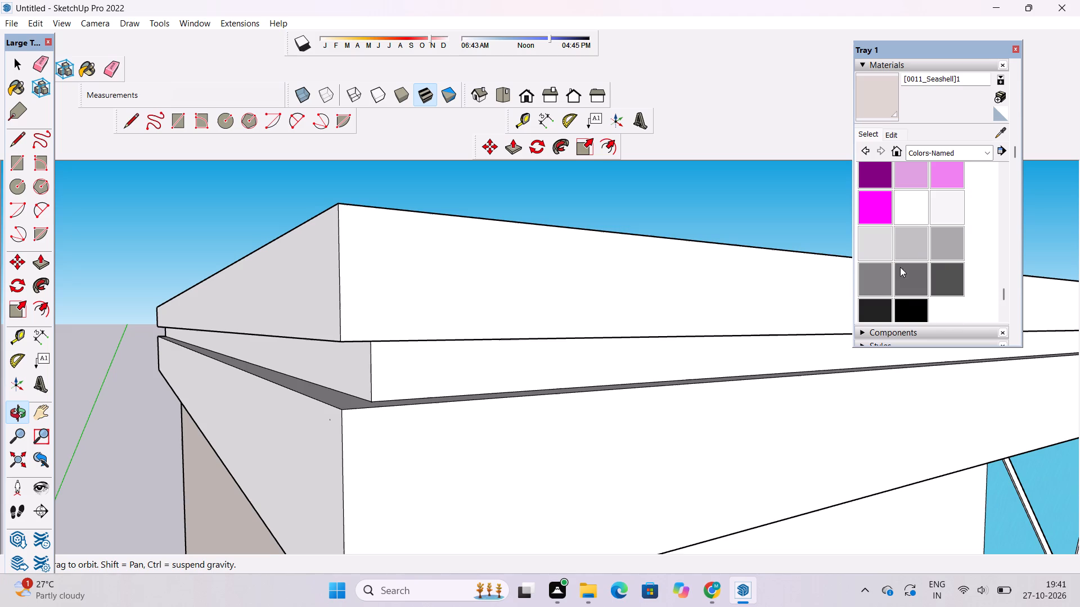
click(876, 280)
scroll(300, 383, up, 5)
click(371, 345)
click(458, 341)
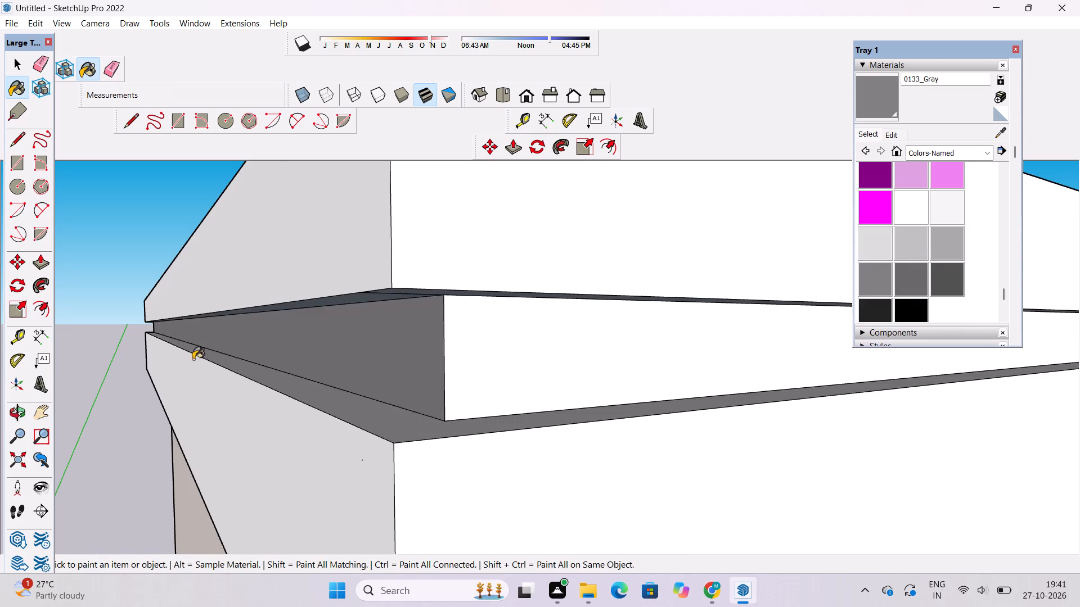
Paint the rear and pergola-side faces of the roof slab's groove with 0133_Gray.
scroll(155, 366, down, 12)
key(o)
drag(517, 348, 377, 370)
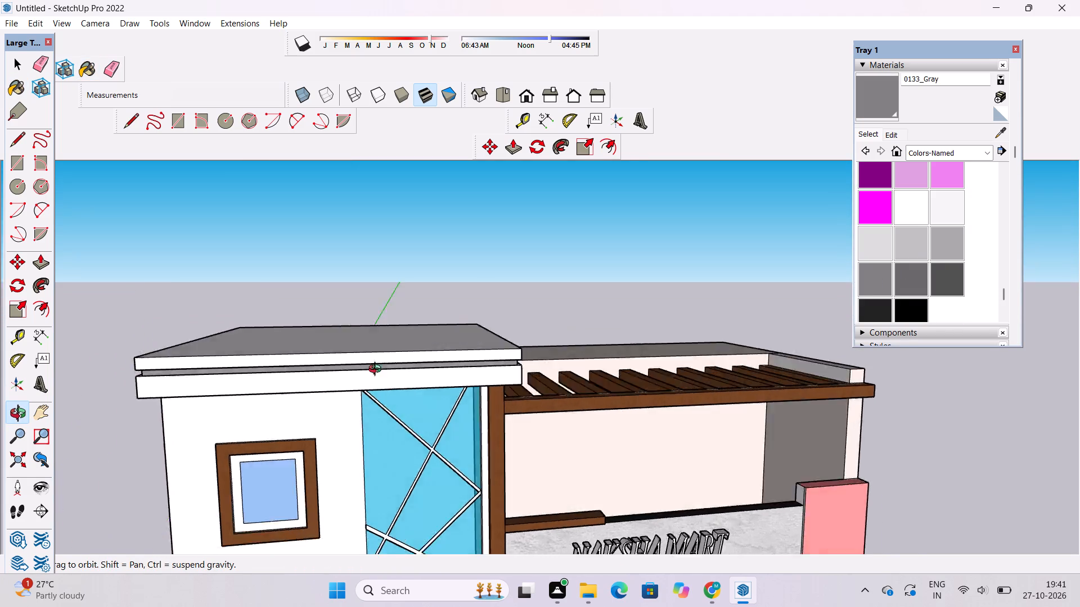
drag(377, 370, 249, 379)
scroll(404, 367, up, 4)
shift+drag(425, 377, 430, 415)
drag(508, 415, 244, 415)
scroll(528, 384, up, 4)
shift+drag(592, 386, 420, 404)
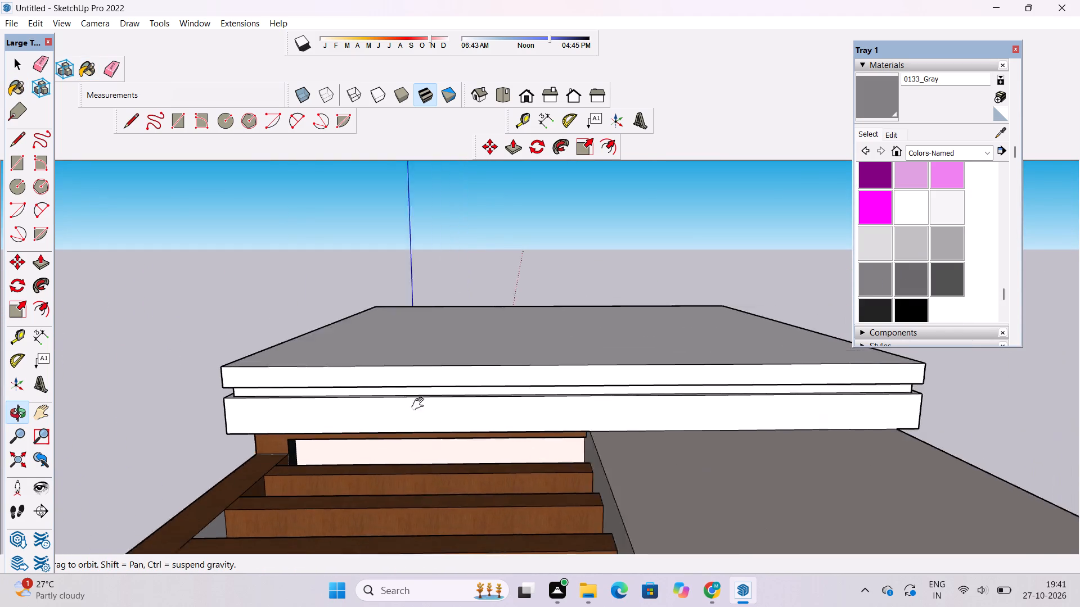
shift+drag(420, 404, 353, 404)
scroll(677, 389, up, 4)
drag(820, 400, 474, 387)
drag(410, 436, 460, 385)
click(872, 99)
scroll(435, 421, up, 5)
click(410, 429)
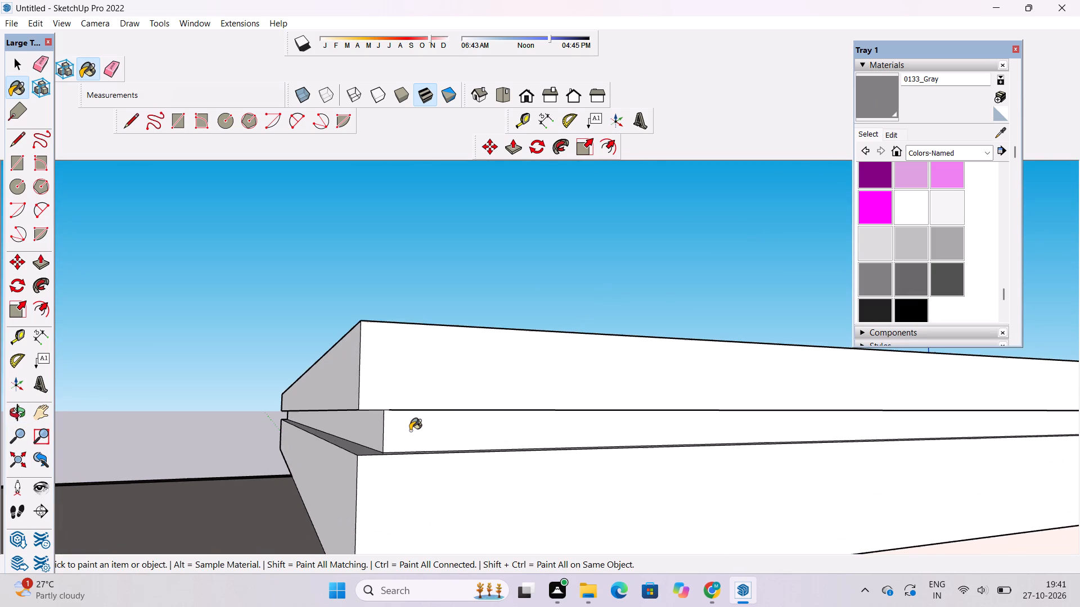
click(361, 432)
Examine the tower's roof slab, rear roof and pergola from all sides for faces still without paint.
scroll(372, 424, down, 9)
key(o)
drag(349, 417, 468, 451)
scroll(468, 451, down, 5)
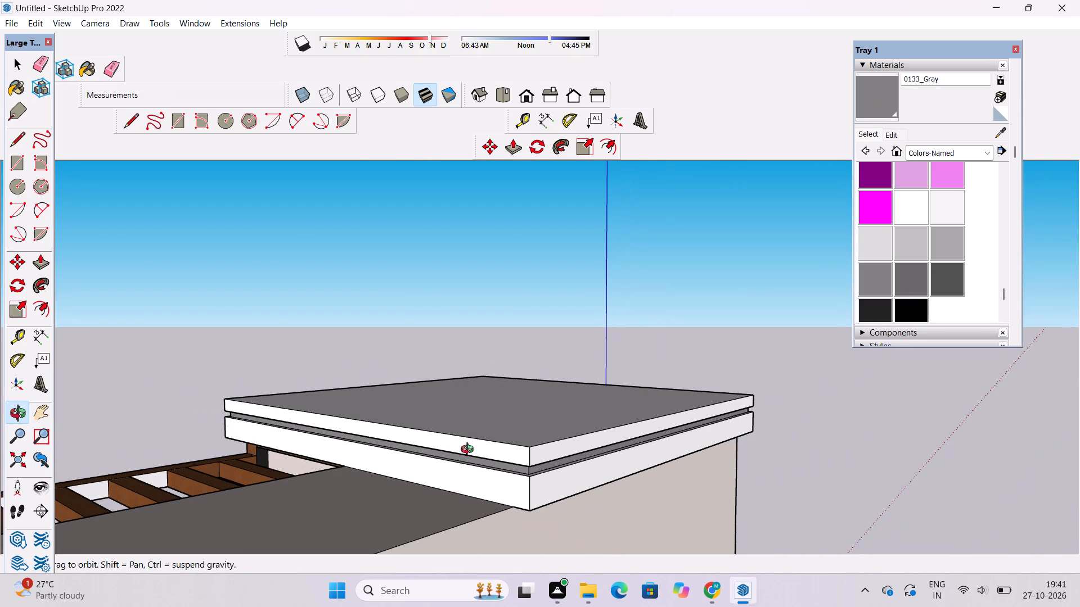
scroll(470, 451, down, 2)
shift+drag(402, 603, 416, 552)
click(400, 466)
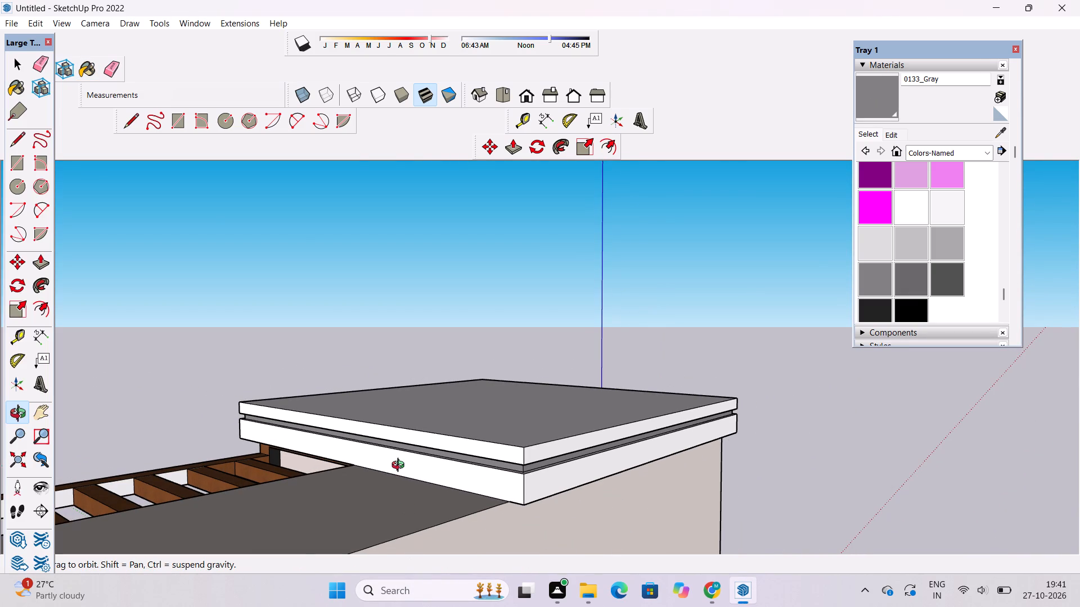
scroll(400, 466, down, 6)
shift+drag(386, 485, 436, 376)
shift+drag(436, 376, 478, 428)
scroll(479, 434, down, 4)
shift+drag(471, 459, 461, 410)
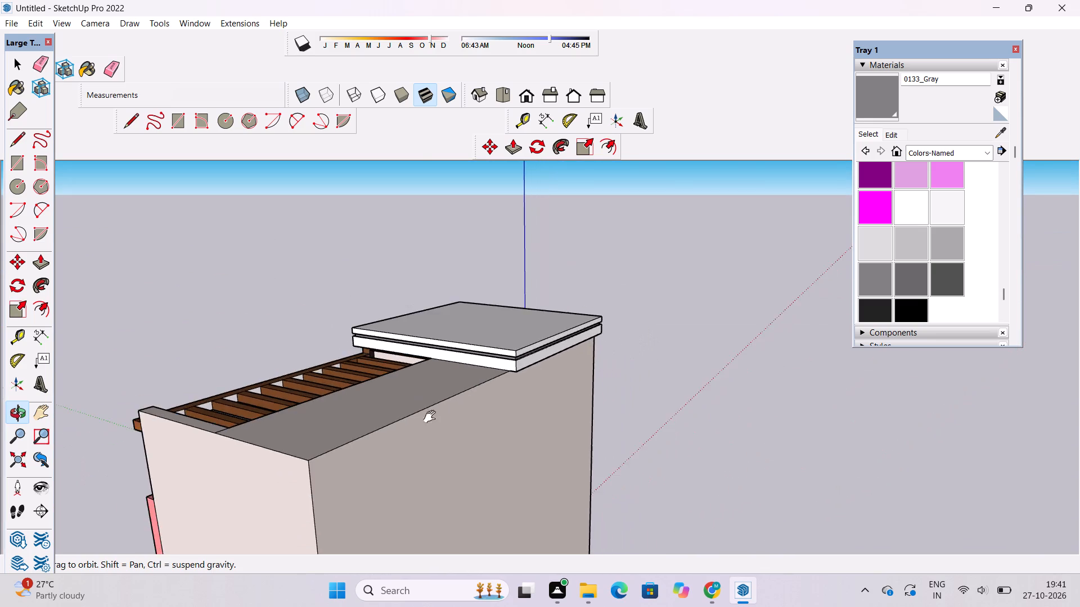
drag(378, 441, 631, 435)
scroll(465, 500, up, 5)
drag(461, 474, 674, 447)
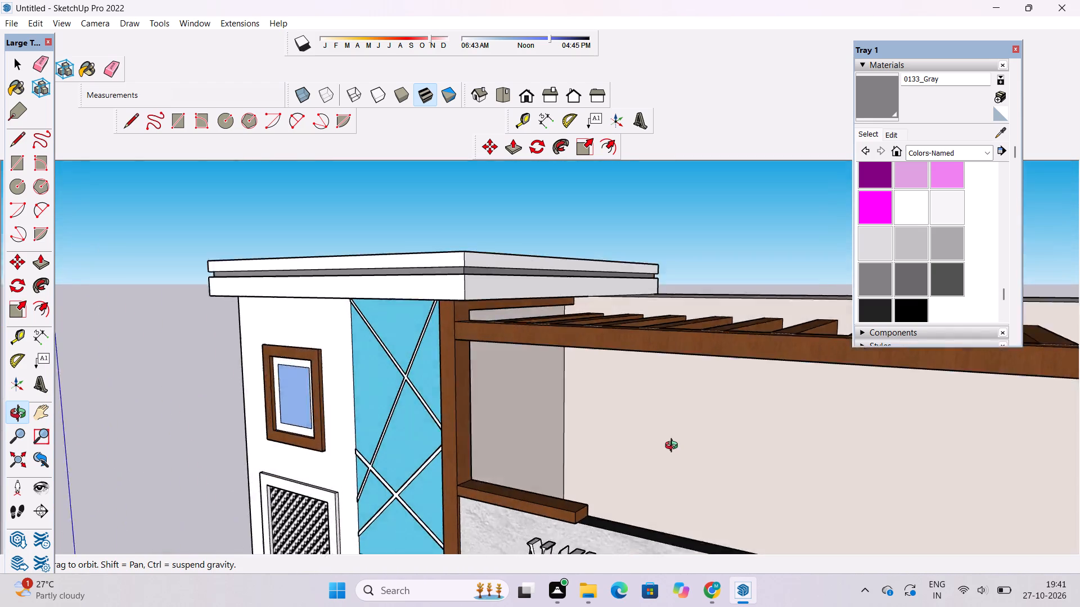
drag(674, 447, 678, 442)
shift+drag(696, 414, 325, 463)
drag(325, 464, 112, 576)
scroll(389, 346, up, 3)
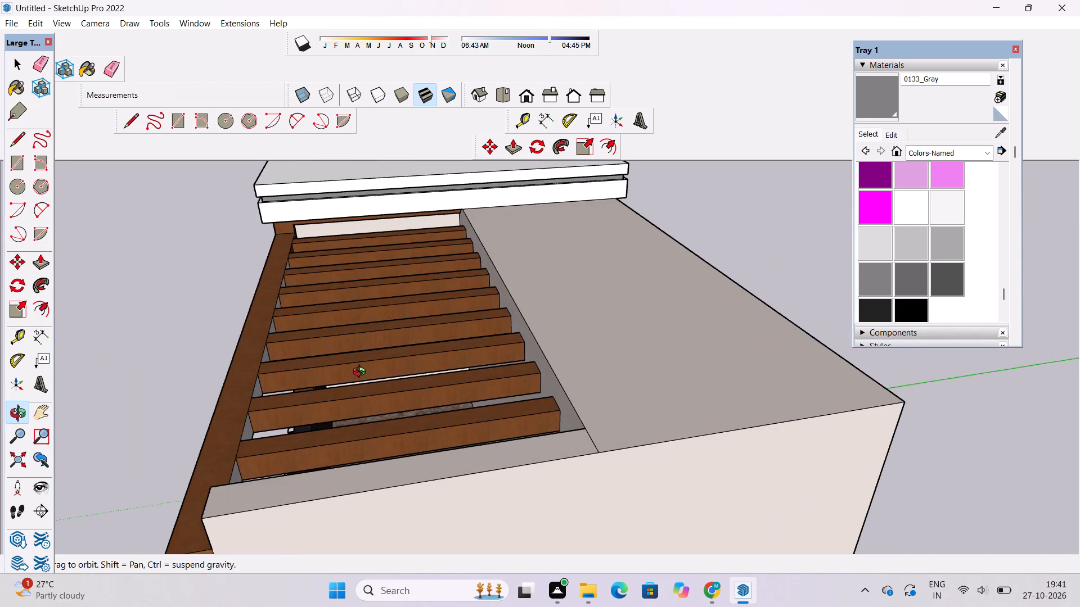
Paint the four inner faces of the pergola's front beam between the slats nearest the parapet with Wood Cherry Original.
drag(344, 379, 152, 396)
shift+drag(204, 298, 320, 401)
drag(363, 407, 96, 382)
shift+drag(245, 272, 295, 384)
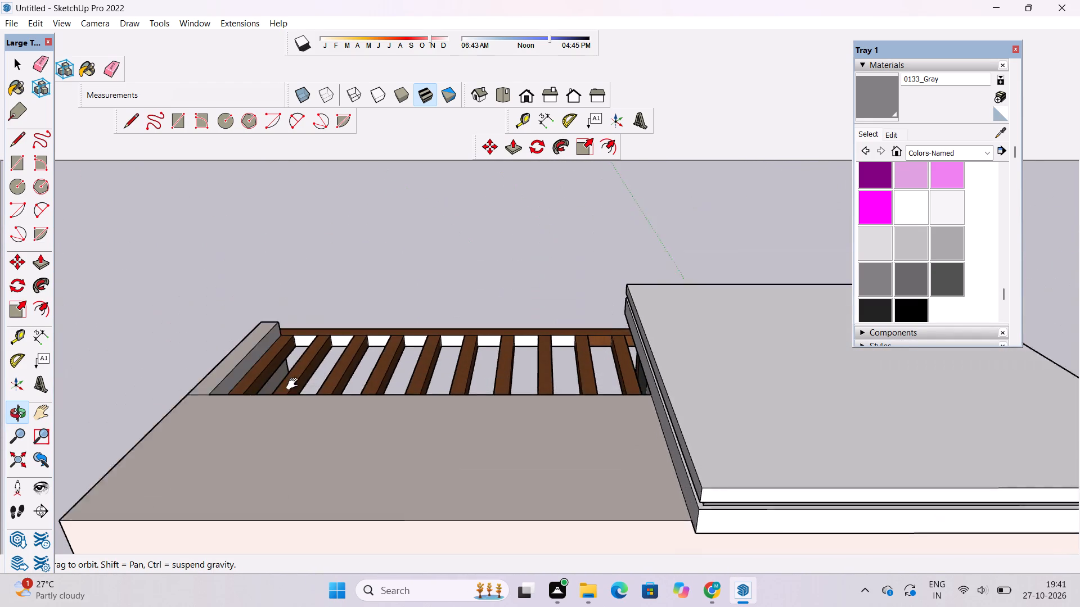
shift+drag(295, 384, 296, 389)
scroll(327, 398, up, 8)
drag(344, 424, 267, 472)
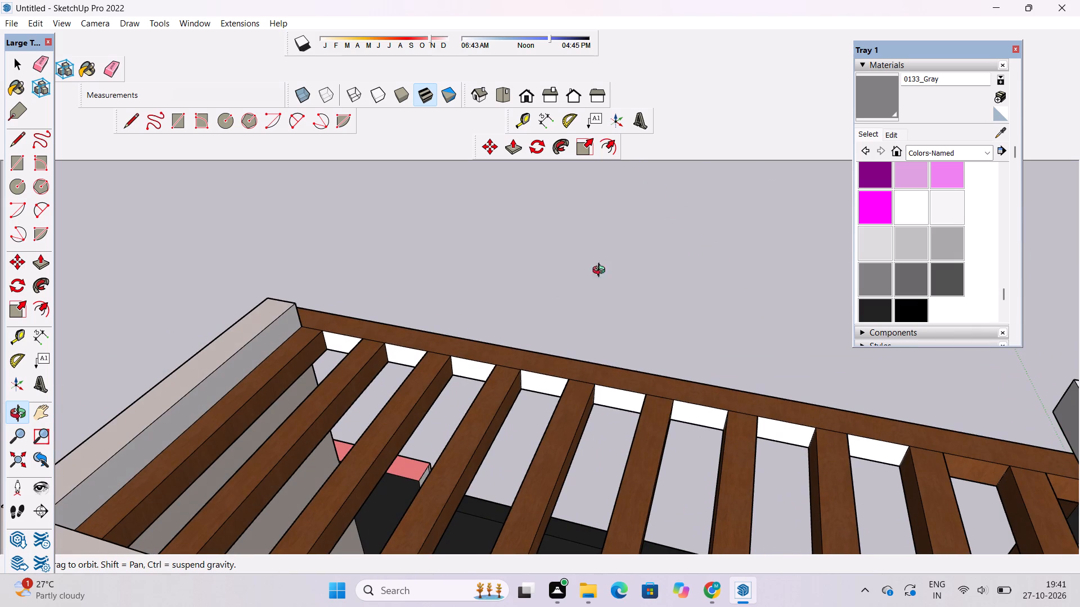
click(920, 152)
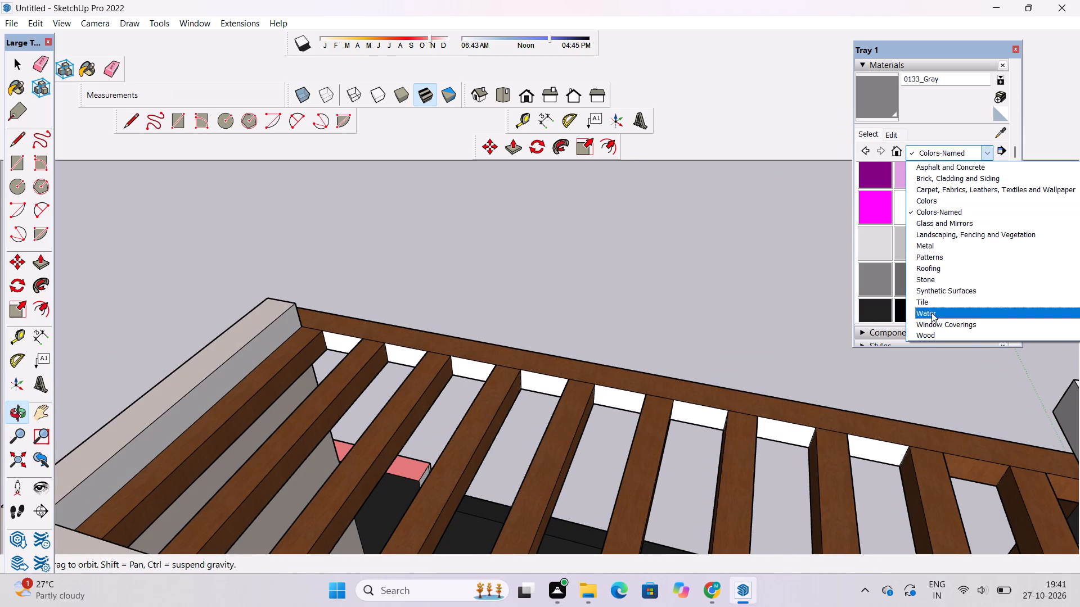
click(924, 334)
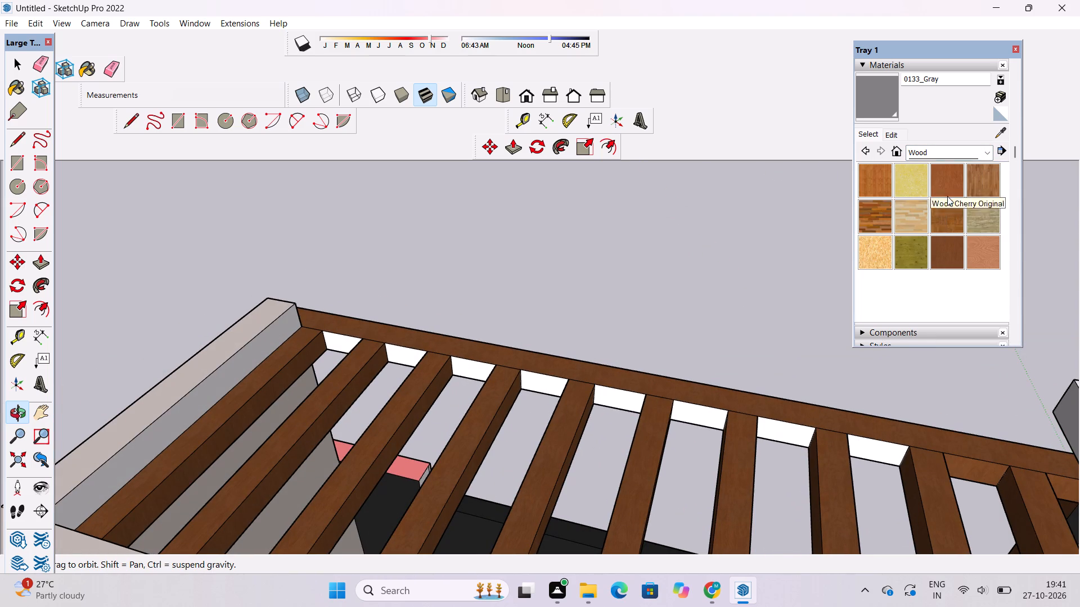
click(946, 186)
scroll(489, 364, up, 4)
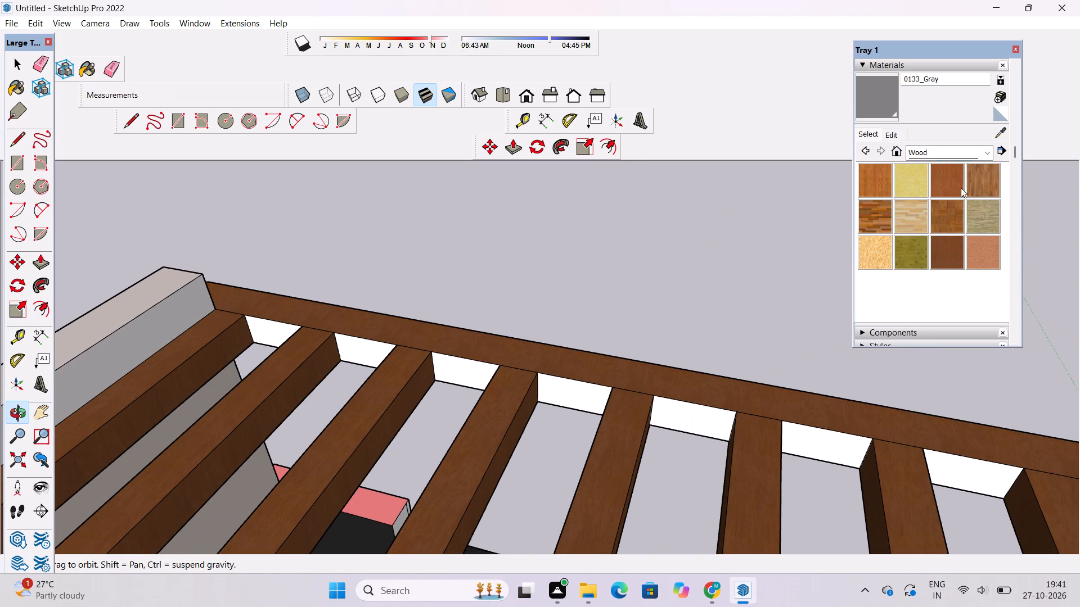
click(957, 179)
click(271, 328)
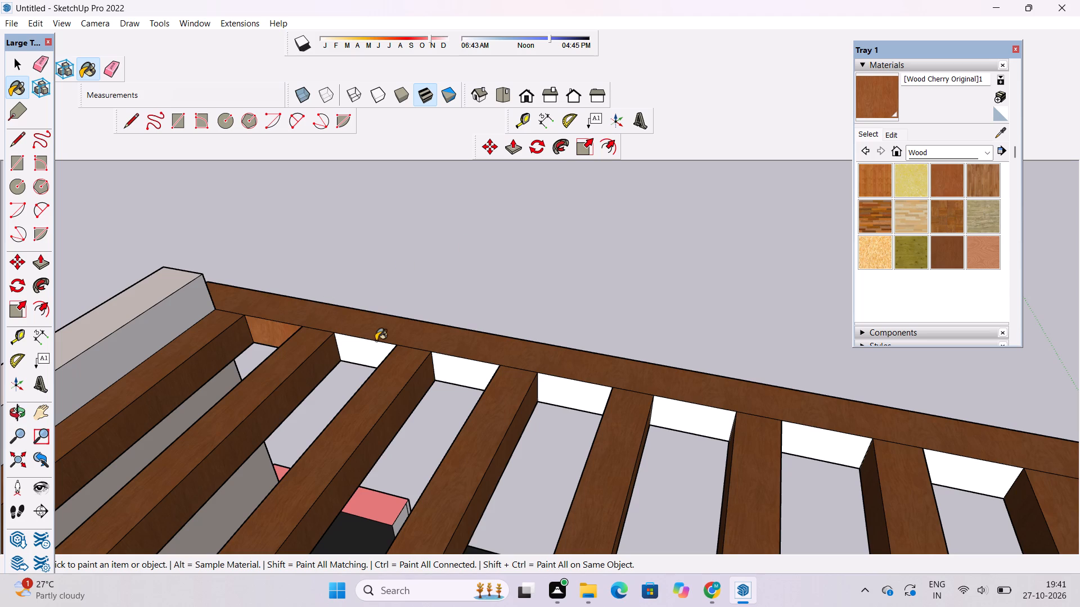
click(377, 341)
click(373, 350)
click(465, 362)
click(574, 394)
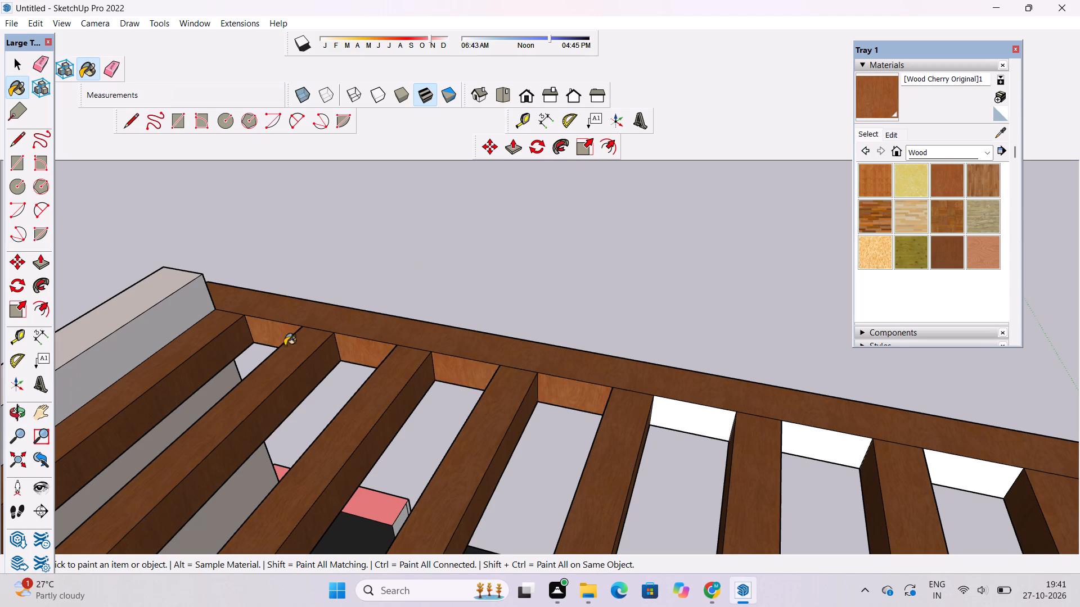
Paint the remaining white faces of the pergola's front beam between the slats with Wood Cherry Original.
scroll(285, 346, down, 5)
click(762, 434)
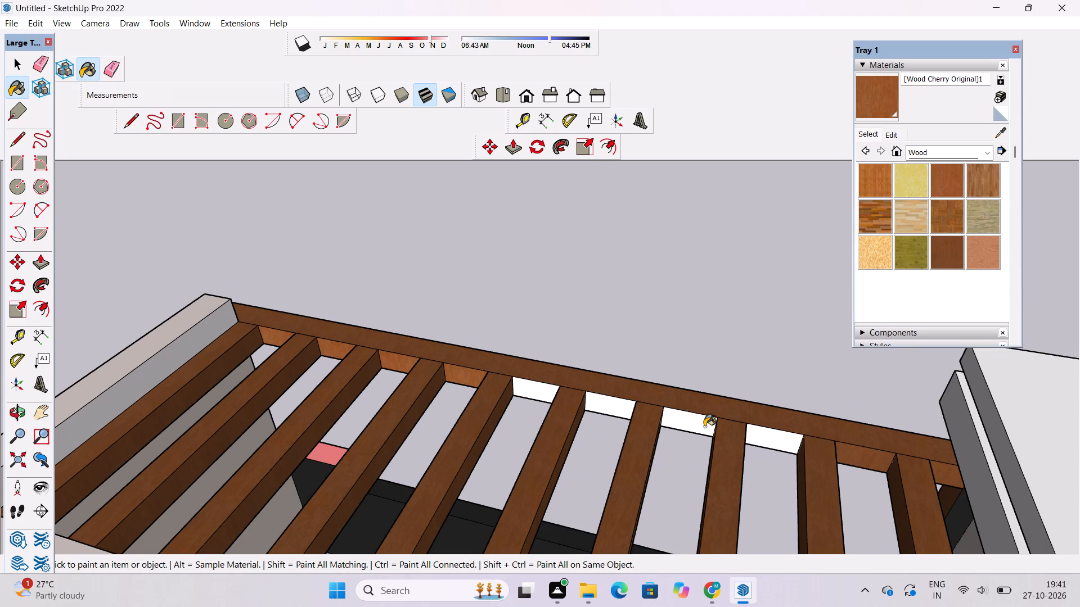
click(704, 427)
click(622, 402)
click(538, 393)
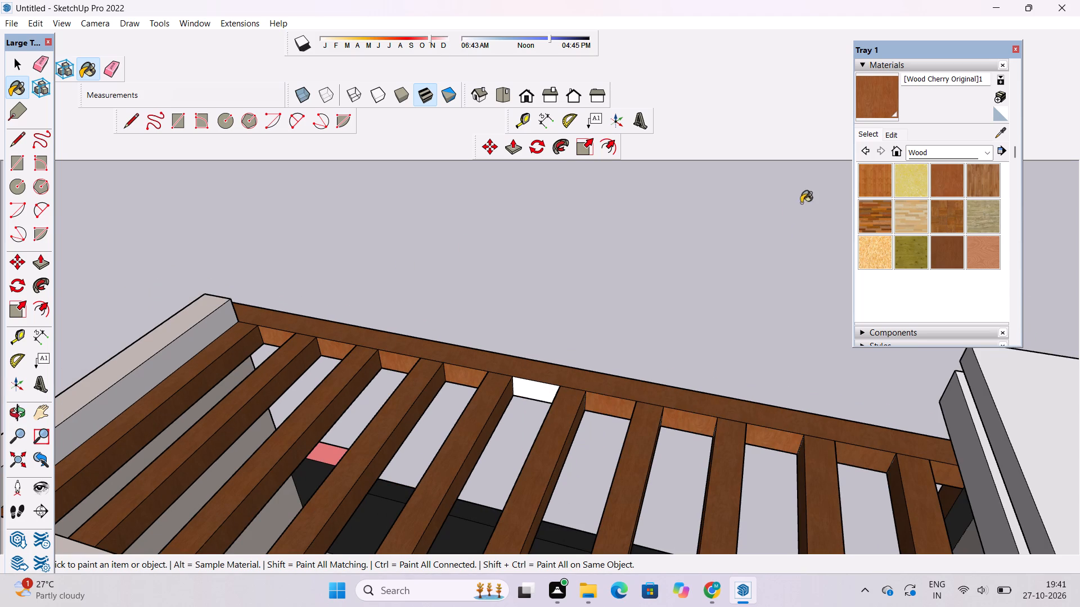
Slightly lower the brightness of the Wood Cherry Original material.
click(888, 135)
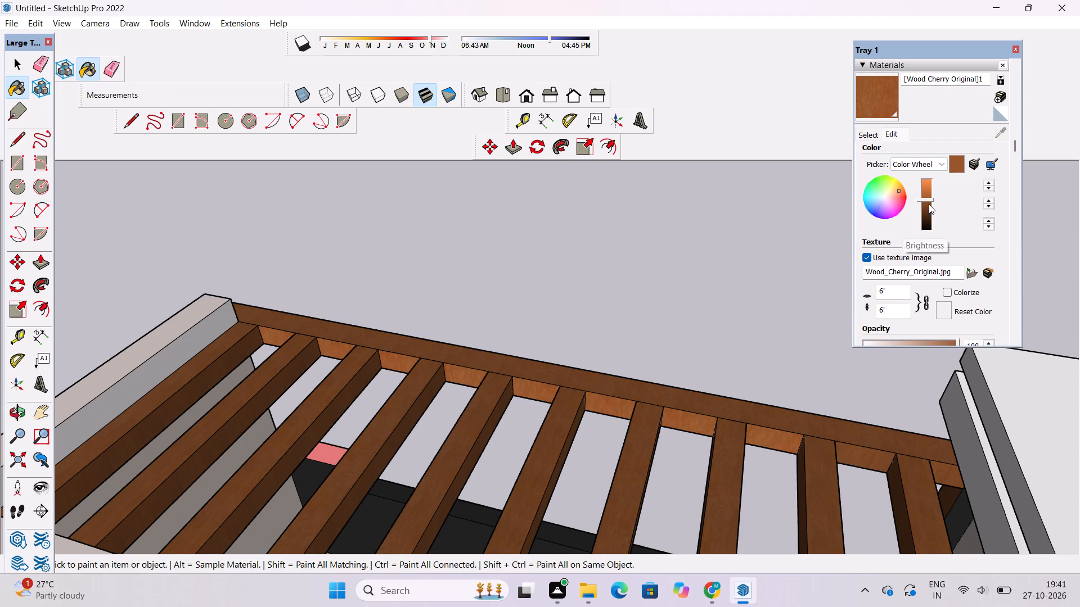
click(929, 204)
Examine the pergola's front, slats and underside and the parapet end for faces still without paint.
click(20, 413)
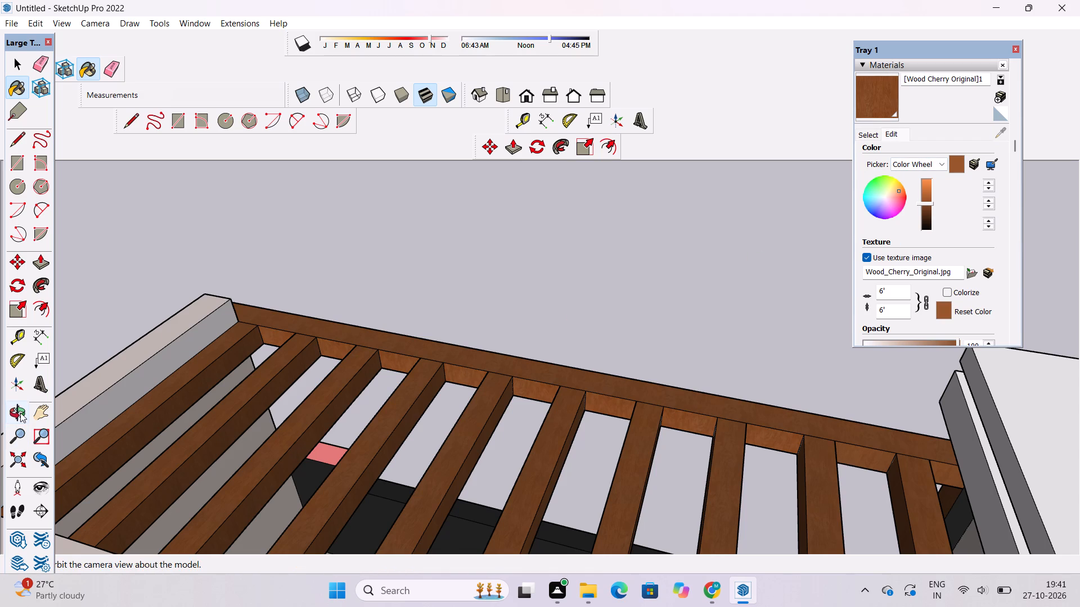
scroll(383, 297, down, 5)
drag(619, 338, 56, 301)
shift+drag(510, 260, 535, 334)
drag(651, 375, 513, 337)
scroll(735, 352, up, 4)
shift+drag(739, 378, 681, 303)
scroll(680, 299, down, 2)
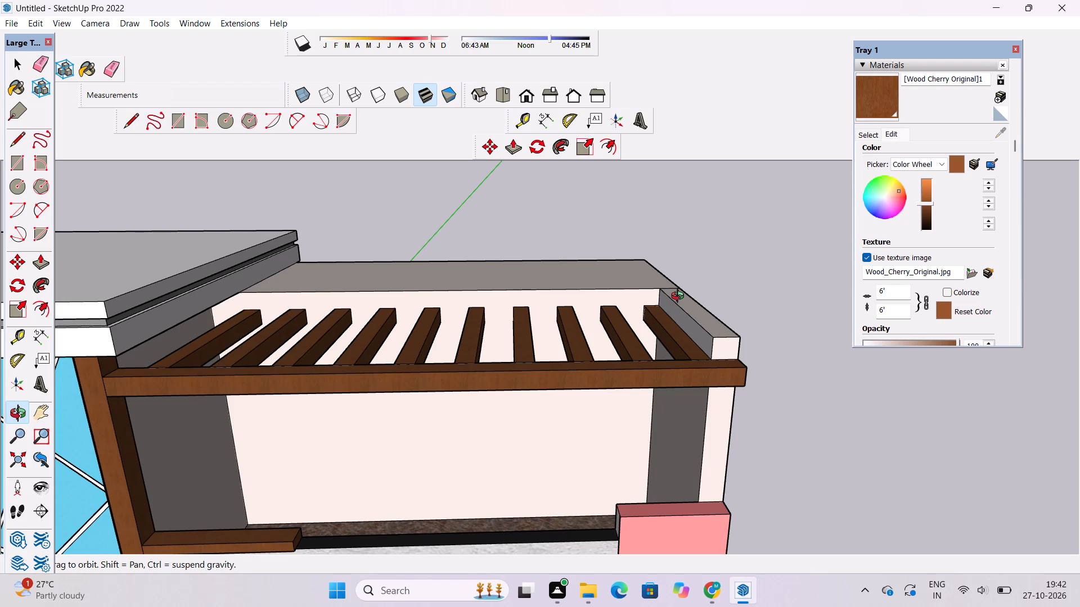
scroll(643, 314, down, 3)
drag(630, 328, 628, 288)
drag(620, 295, 659, 301)
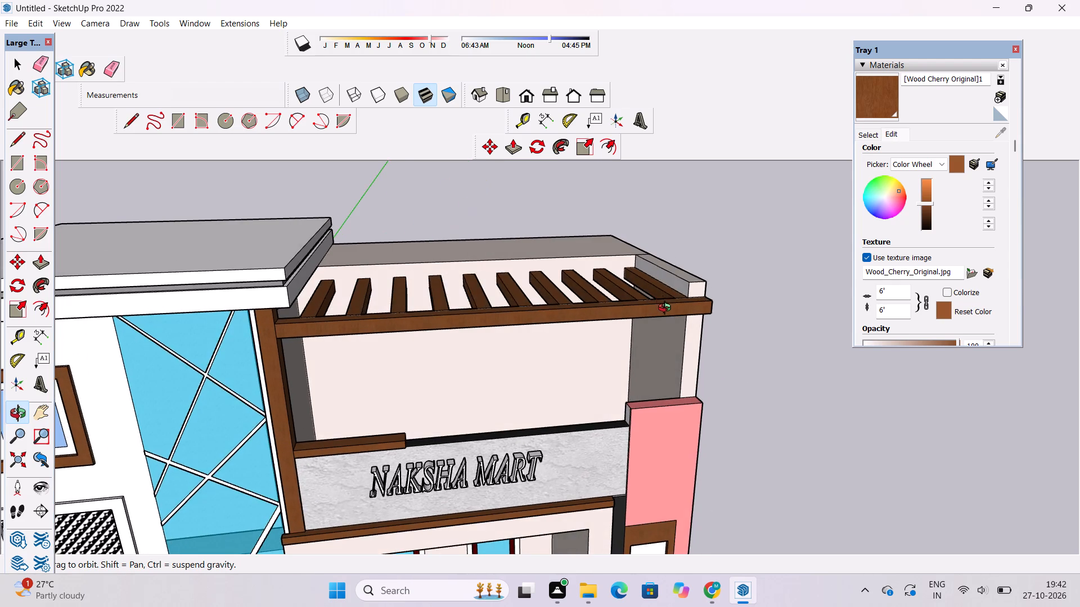
scroll(668, 310, up, 3)
shift+drag(658, 302, 669, 352)
drag(656, 383, 703, 268)
scroll(690, 318, up, 5)
shift+drag(640, 384, 647, 319)
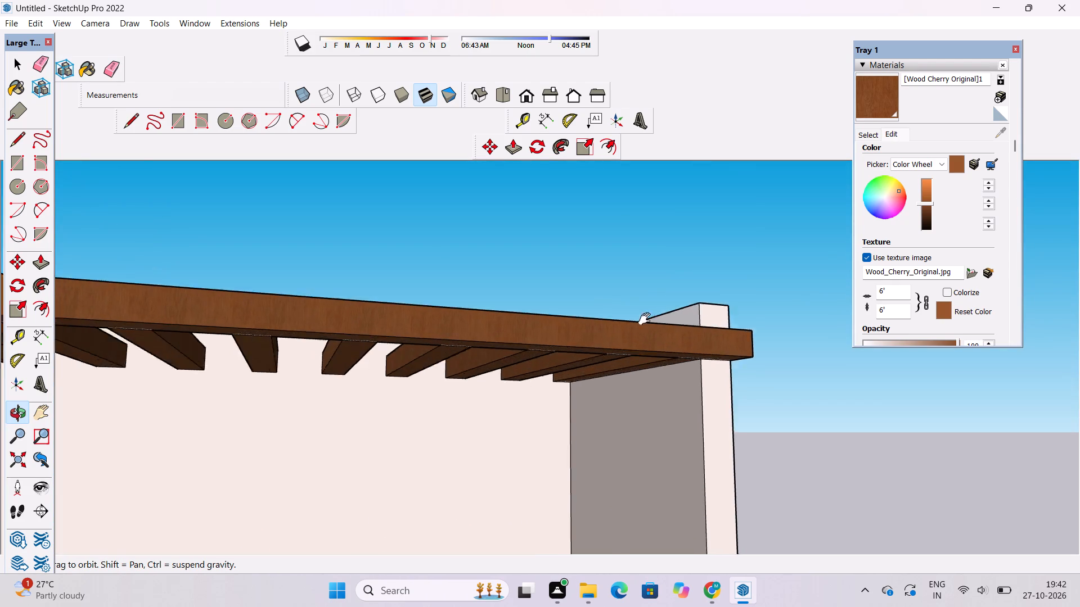
shift+drag(647, 319, 620, 426)
scroll(660, 316, up, 4)
scroll(661, 318, down, 5)
Erase the vertical edge dividing the pink pillar's inner side face beside the NAKSHA MART sign panel.
shift+drag(624, 477, 631, 310)
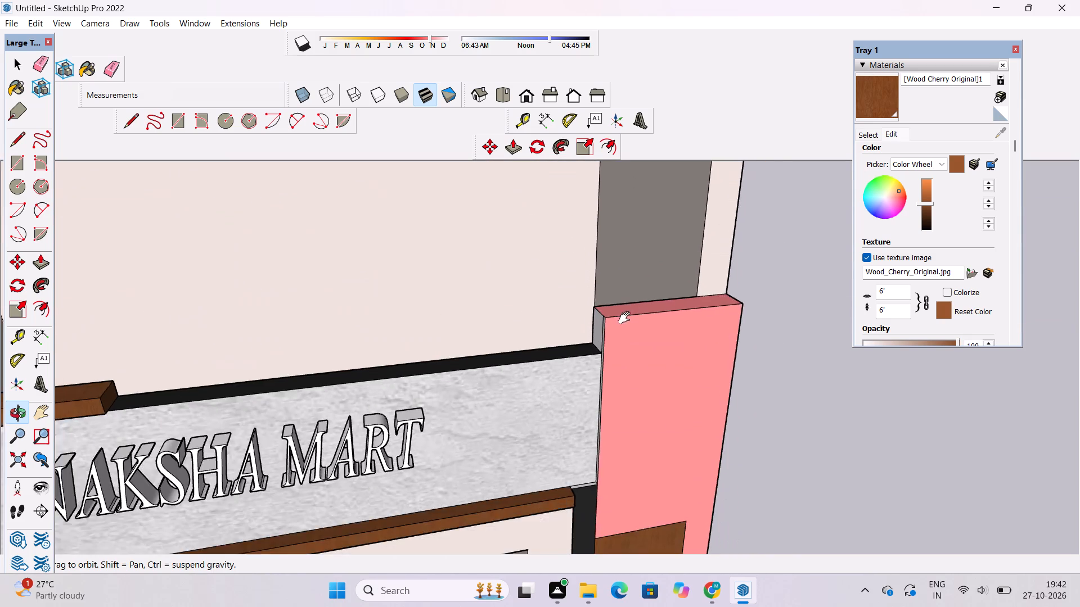
scroll(606, 330, up, 5)
drag(602, 298, 659, 298)
scroll(623, 311, up, 5)
drag(623, 311, 647, 301)
key(e)
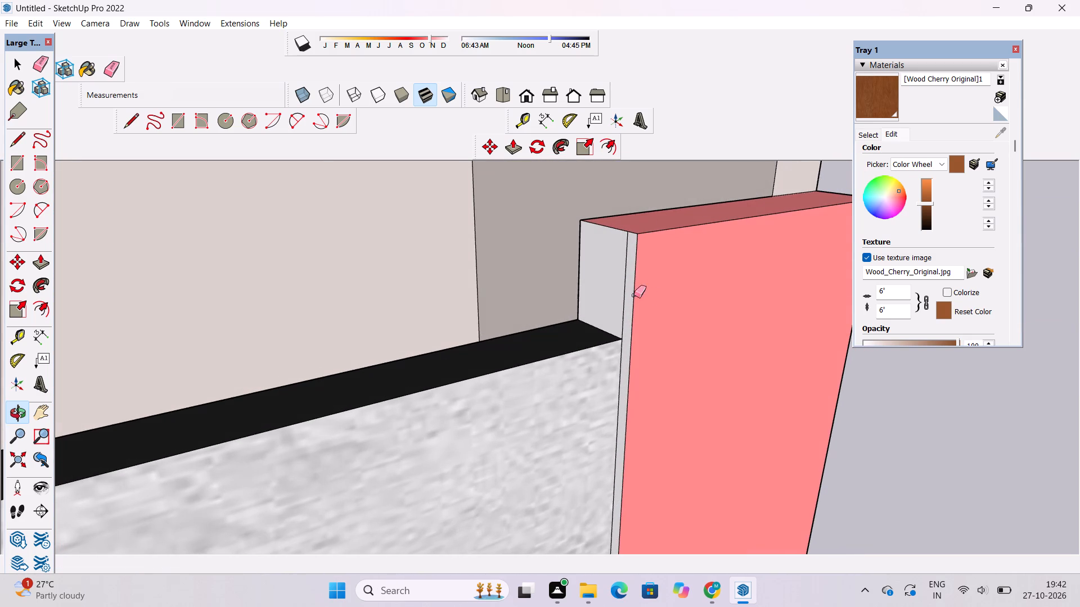
click(626, 276)
scroll(564, 277, down, 7)
Examine the junction of the sign panel, wooden ledge and pink pillar for faces still without paint.
key(o)
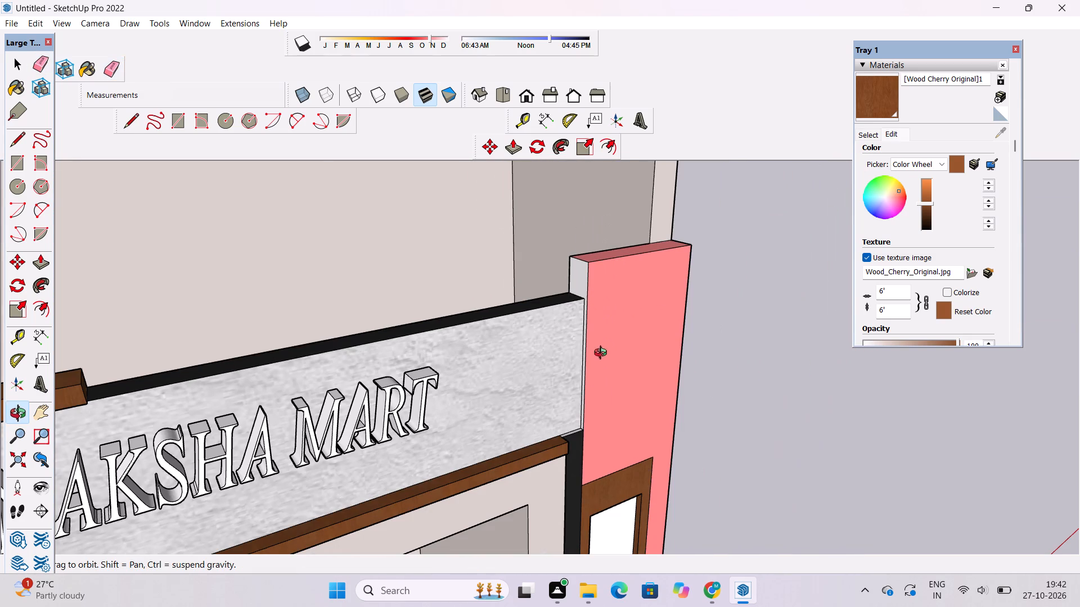
drag(606, 389, 485, 440)
scroll(487, 456, up, 9)
drag(494, 420, 649, 428)
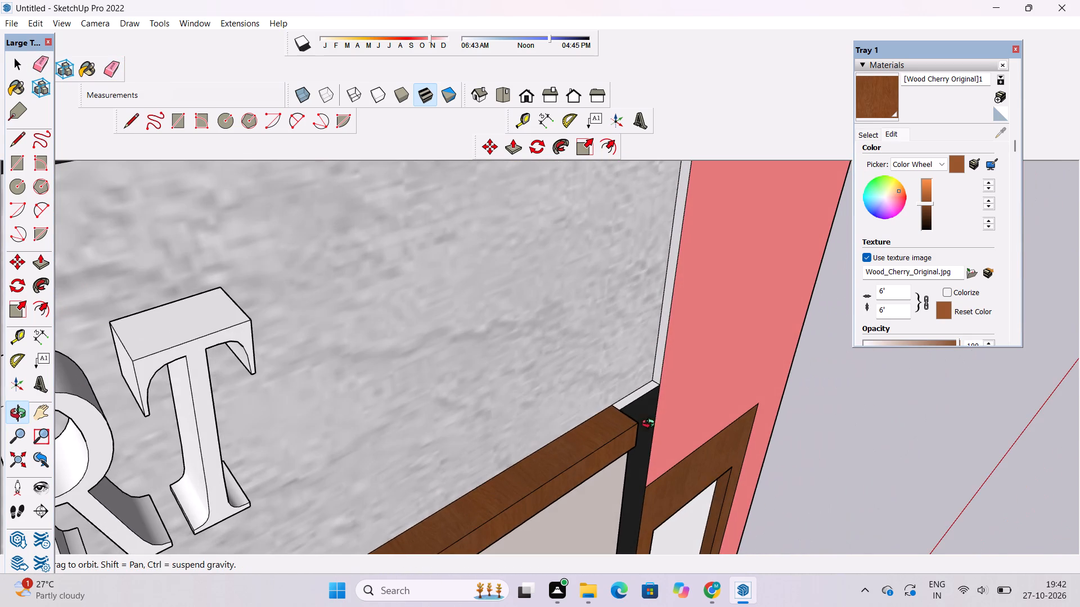
shift+drag(639, 403, 593, 455)
drag(592, 467, 602, 475)
scroll(585, 406, down, 13)
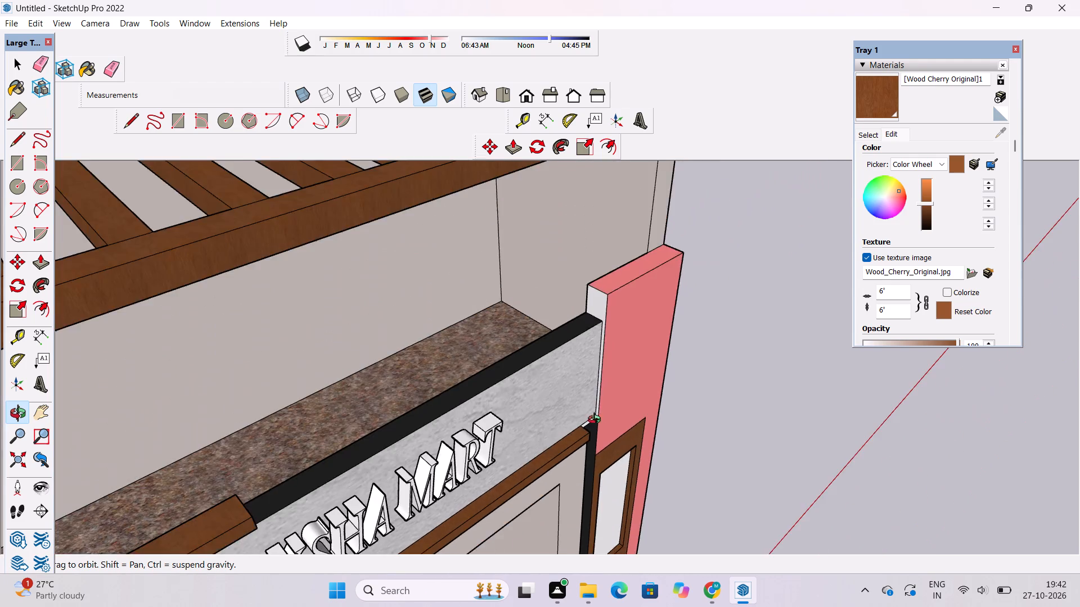
drag(606, 450, 449, 348)
scroll(573, 465, up, 3)
shift+drag(578, 479, 573, 321)
drag(588, 320, 531, 418)
scroll(546, 396, up, 4)
drag(551, 391, 741, 470)
scroll(724, 388, down, 5)
drag(726, 358, 658, 383)
drag(660, 378, 596, 254)
scroll(593, 247, down, 5)
drag(673, 345, 602, 290)
drag(601, 289, 628, 298)
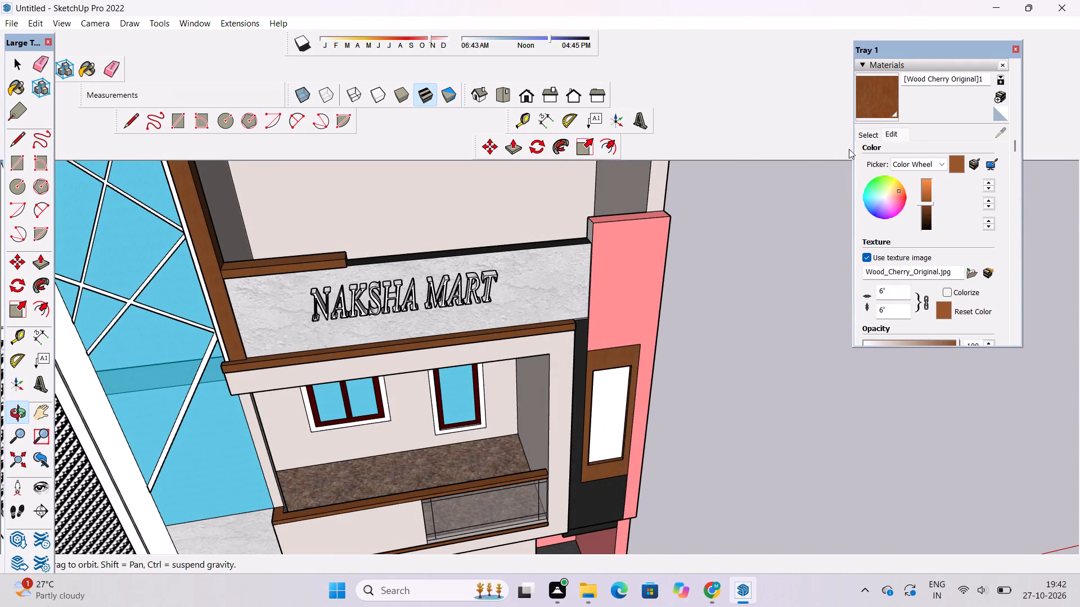
Paint the pink pillar's inner side face beside the sign panel with 0013_LightCoral from the Colors-Named library.
click(870, 139)
click(912, 150)
click(932, 208)
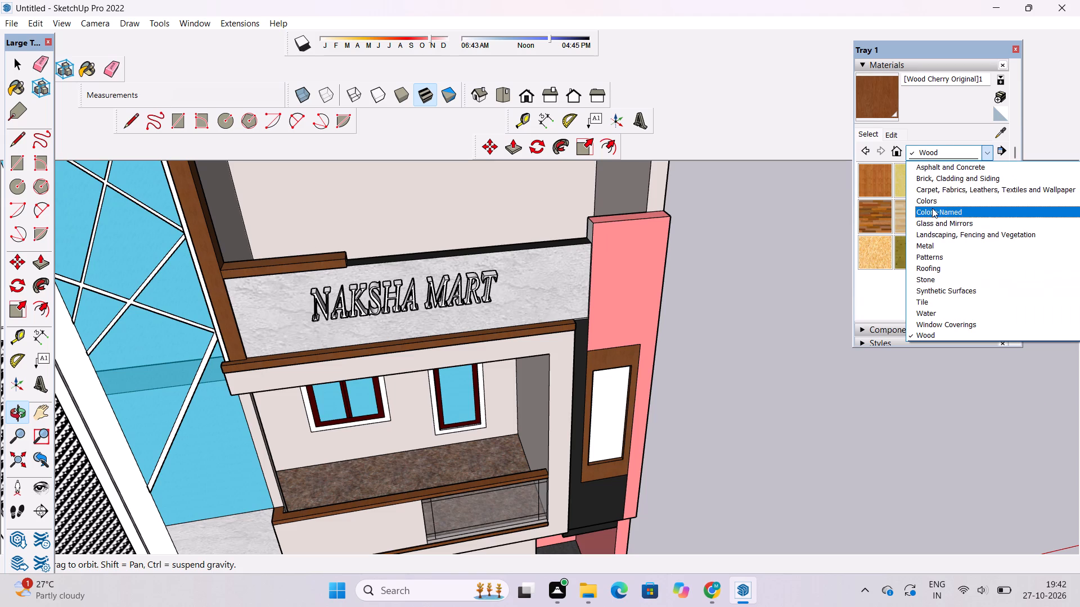
scroll(899, 250, down, 2)
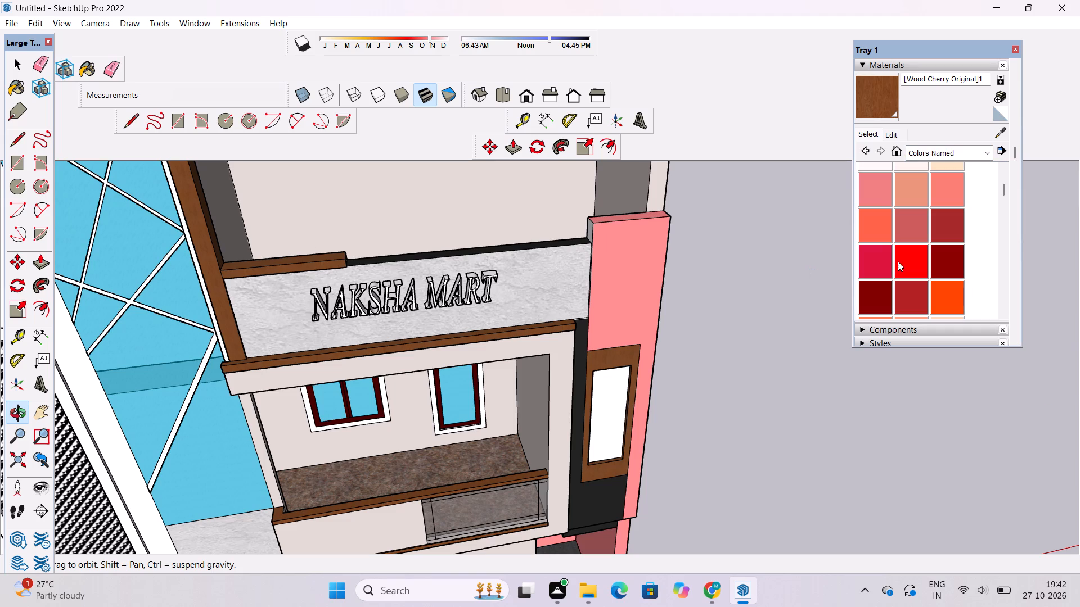
click(870, 184)
scroll(444, 330, up, 9)
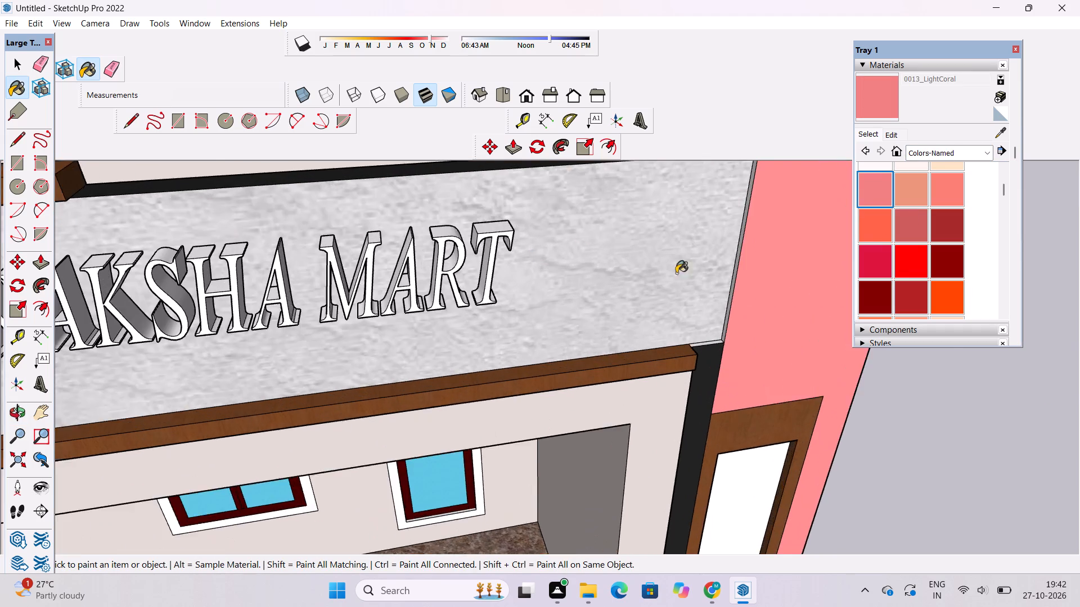
scroll(676, 273, up, 5)
click(732, 254)
Paint the small strip under the sign panel's pillar end with the near-black grey just before pure black in Colors-Named.
scroll(727, 380, down, 6)
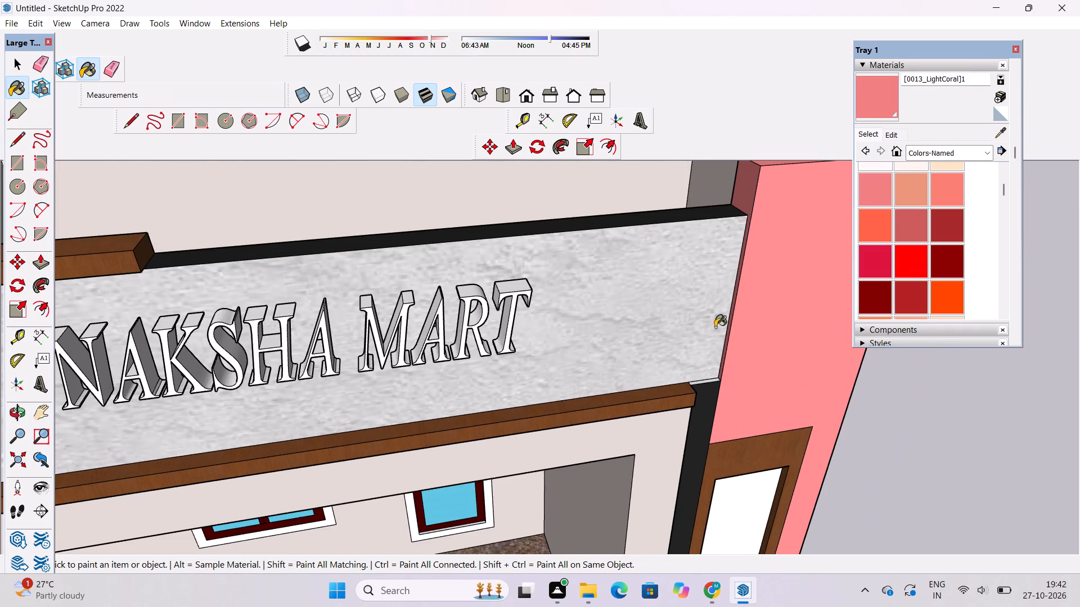
scroll(698, 331, down, 11)
scroll(678, 318, up, 5)
scroll(884, 237, down, 5)
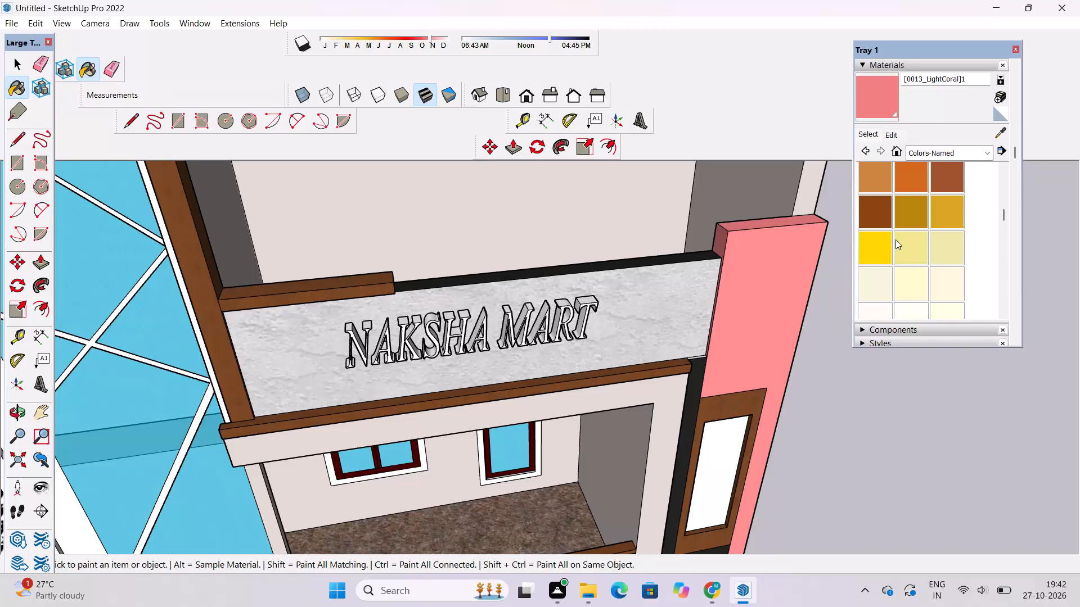
scroll(895, 239, down, 18)
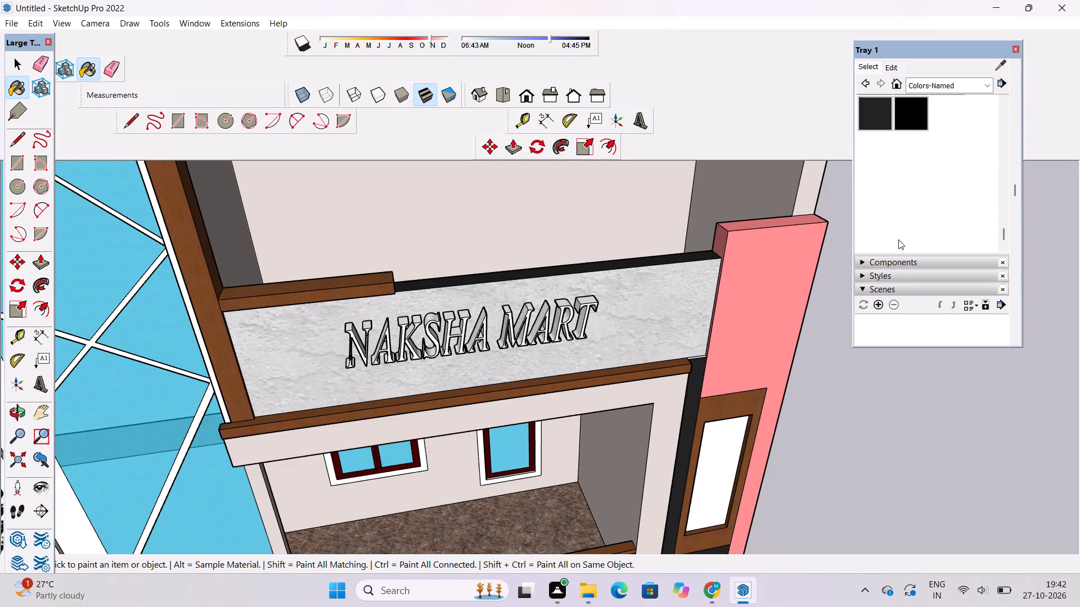
scroll(898, 239, up, 1)
click(871, 183)
scroll(738, 328, up, 8)
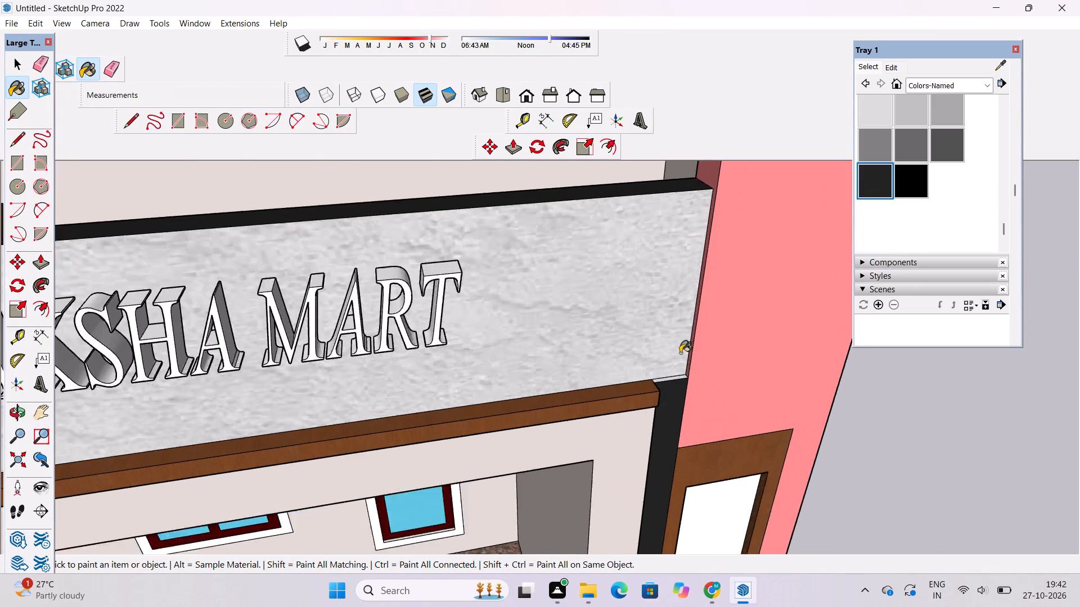
scroll(680, 353, up, 7)
click(682, 397)
scroll(616, 411, down, 9)
Examine the pink pillar, its framed window recess and the adjoining balcony column for faces still without paint.
key(o)
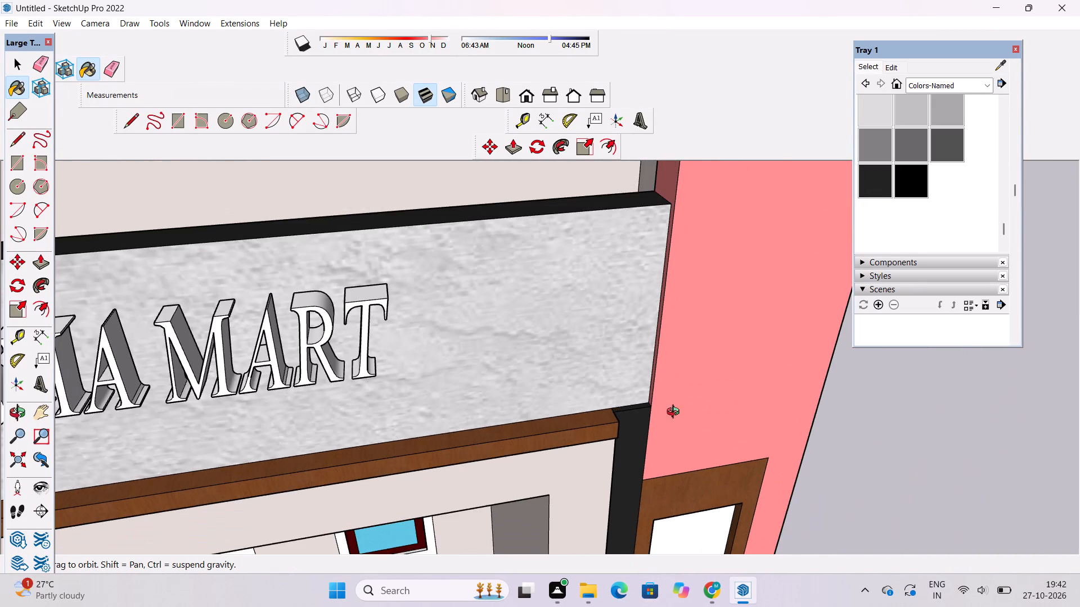
drag(703, 413, 505, 442)
scroll(465, 416, down, 4)
shift+drag(464, 481, 497, 427)
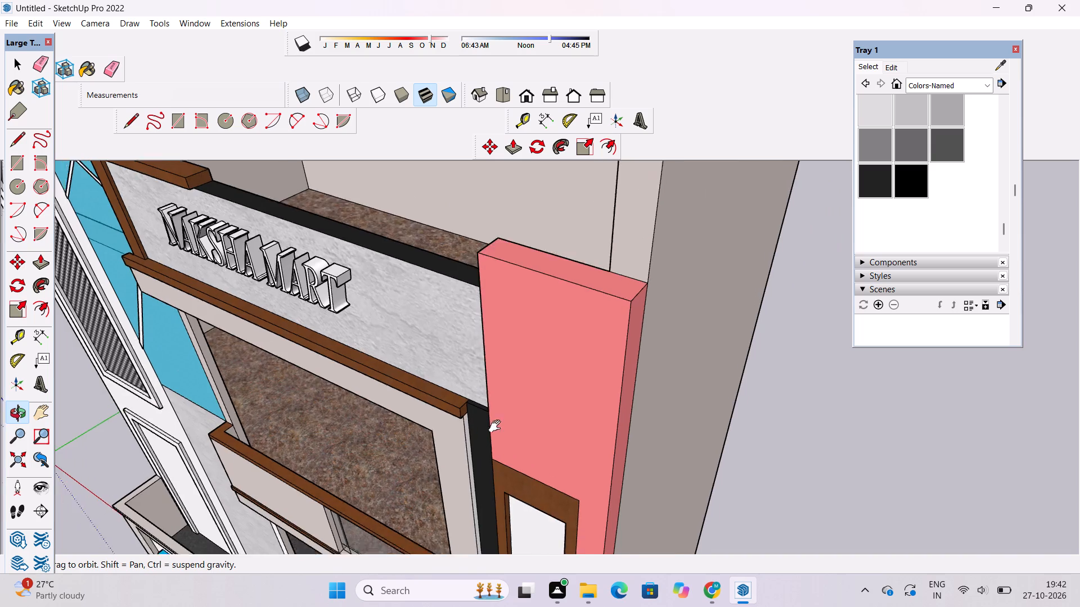
shift+drag(497, 427, 499, 422)
drag(505, 437, 519, 335)
scroll(521, 326, down, 5)
drag(536, 425, 487, 437)
scroll(487, 478, up, 5)
shift+drag(500, 488, 501, 481)
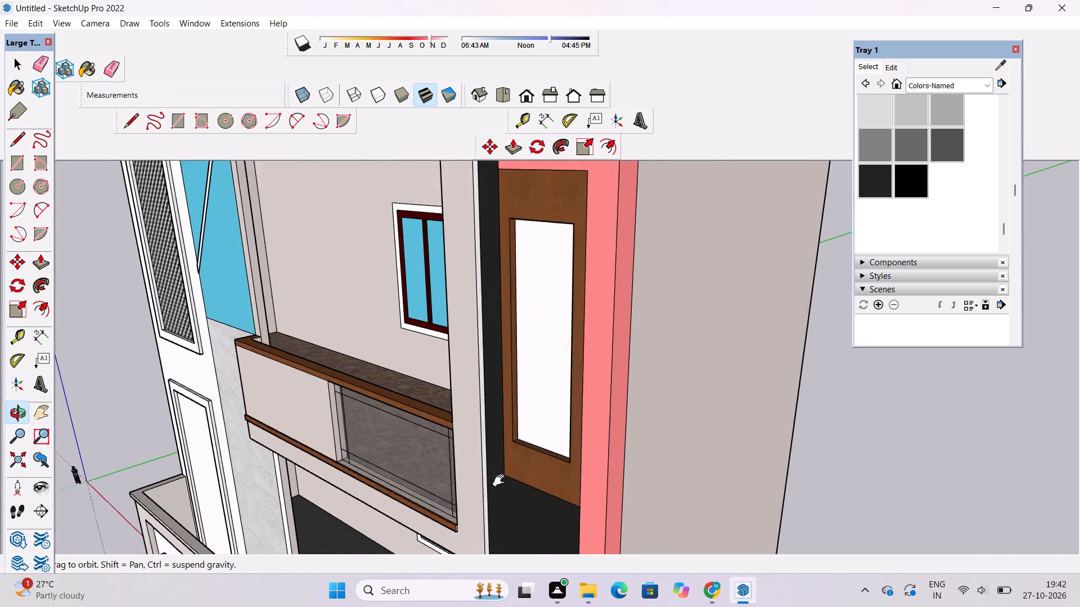
shift+drag(501, 481, 534, 382)
drag(521, 469, 570, 274)
drag(576, 268, 520, 505)
scroll(525, 418, up, 4)
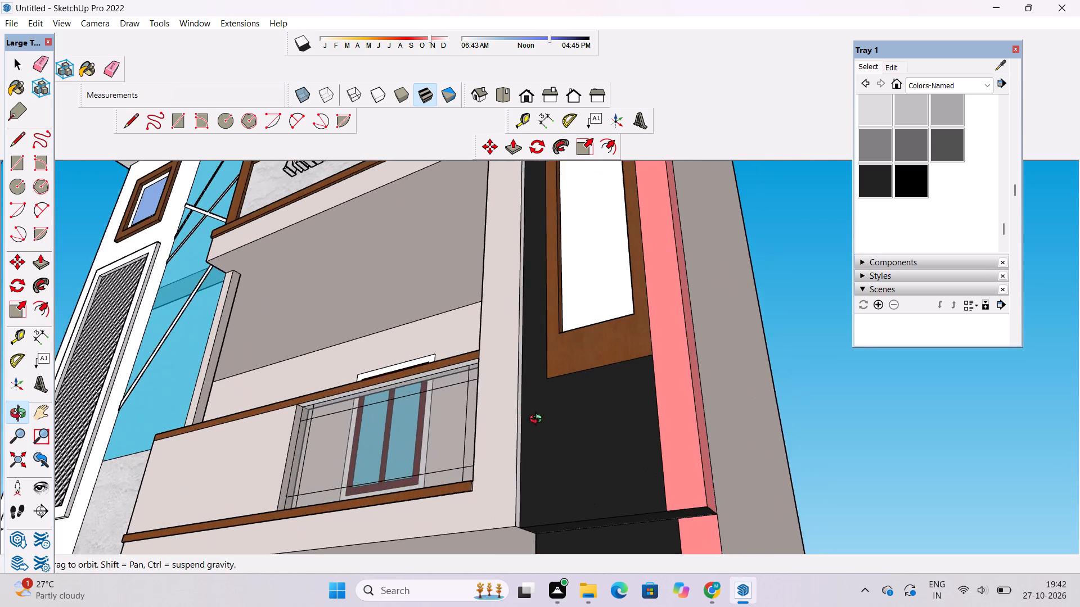
drag(543, 422, 472, 546)
shift+drag(468, 549, 485, 438)
scroll(494, 418, down, 3)
drag(497, 417, 470, 468)
scroll(463, 473, up, 3)
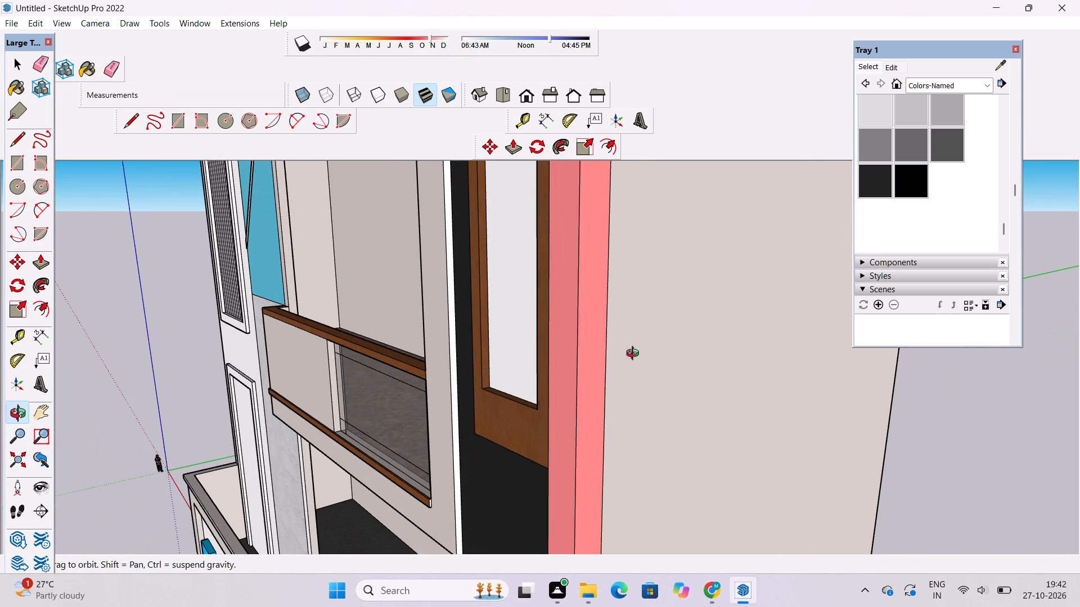
Paint the balcony column's narrow white side face beside the dark recess with 0011_Seashell from the Colors-Named library.
scroll(905, 161, up, 3)
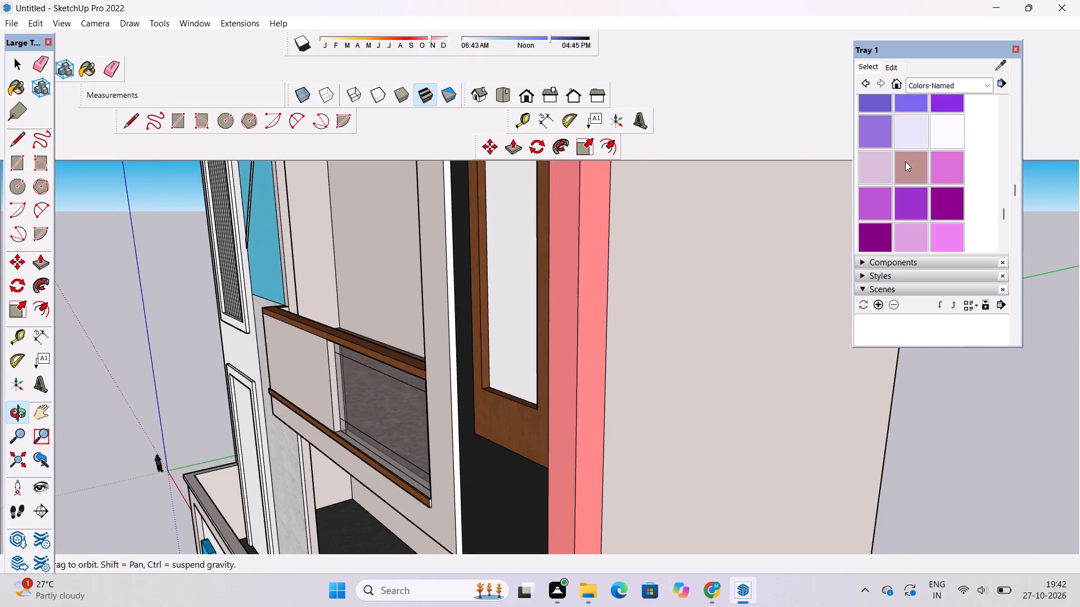
scroll(905, 161, up, 19)
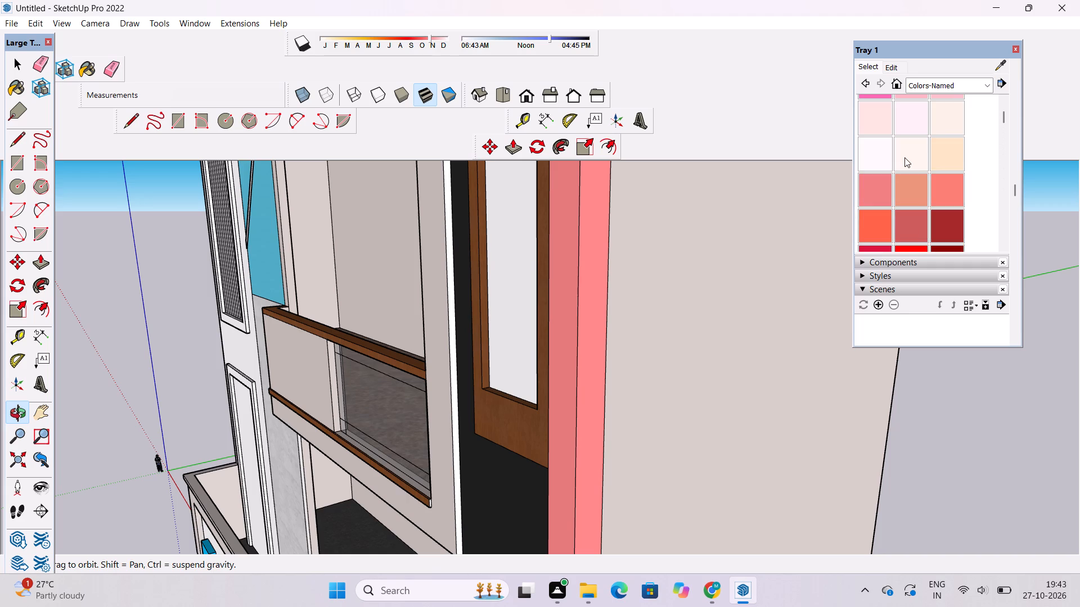
scroll(904, 157, up, 1)
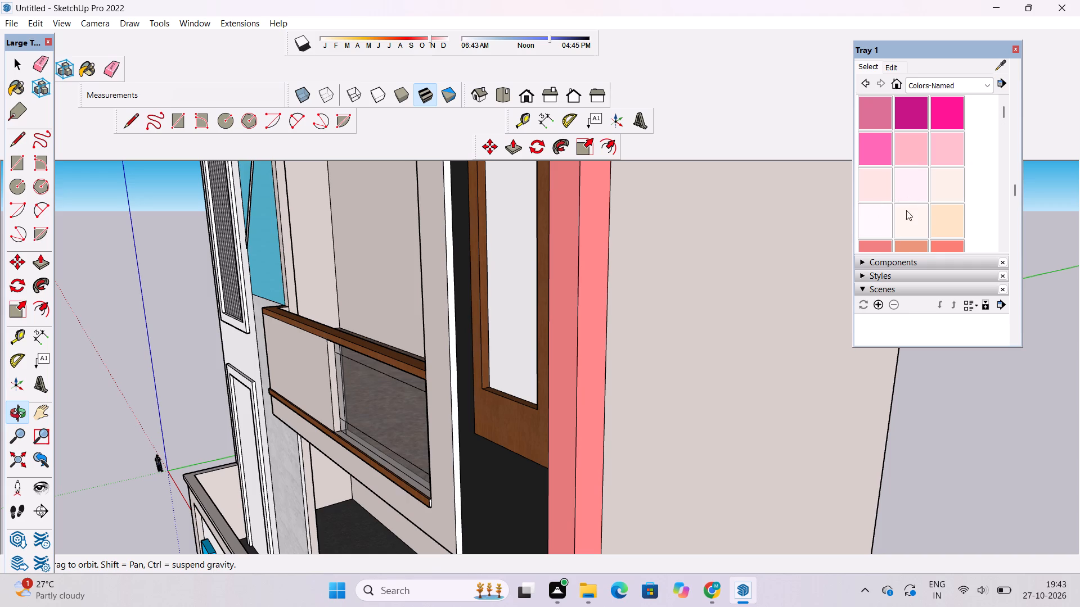
scroll(894, 214, up, 2)
scroll(894, 214, down, 2)
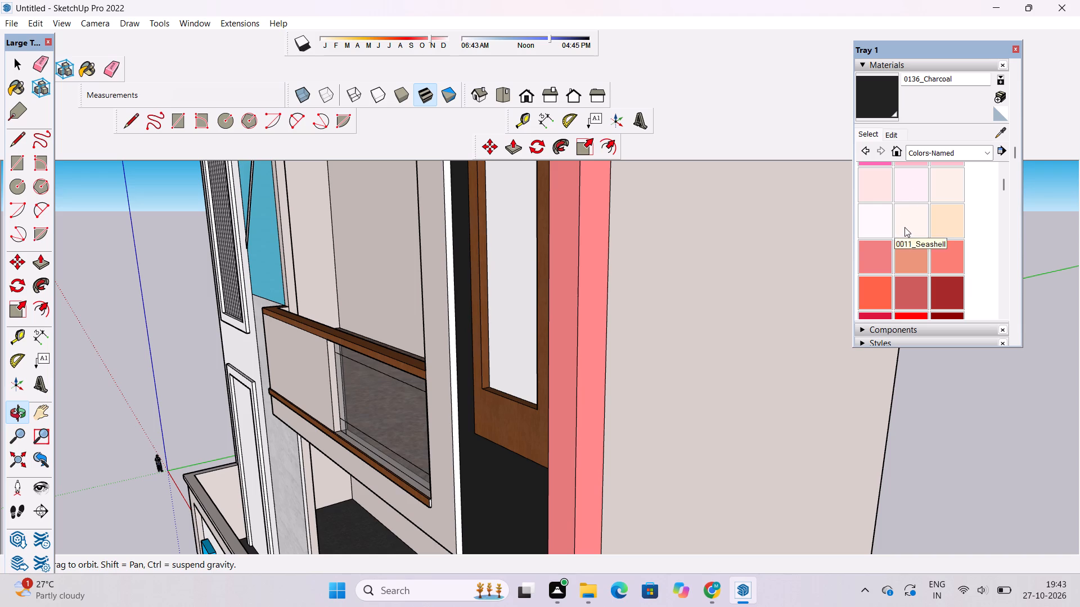
click(906, 223)
scroll(469, 390, up, 12)
click(427, 347)
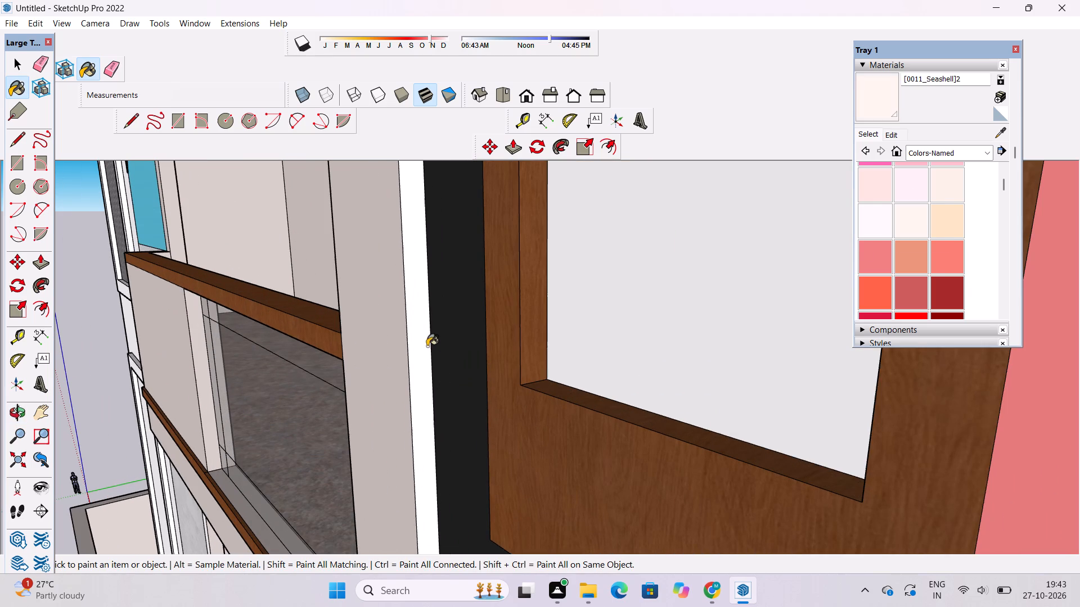
Darken the newly applied seashell material slightly using the Color Wheel's brightness.
click(892, 137)
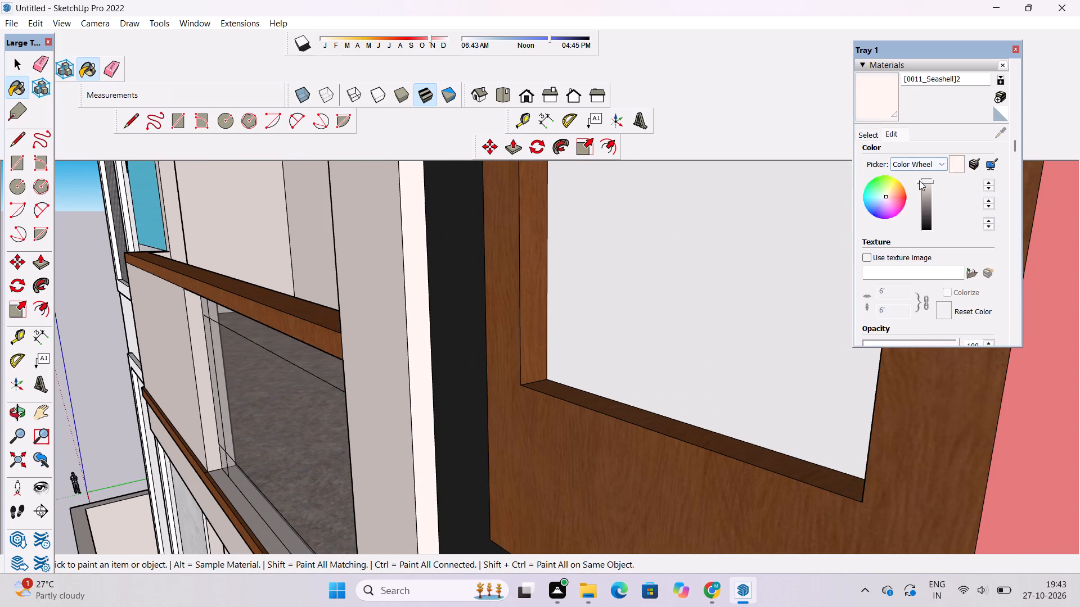
click(924, 188)
Examine the whole building from the front and both sides for faces still without paint.
scroll(432, 307, down, 5)
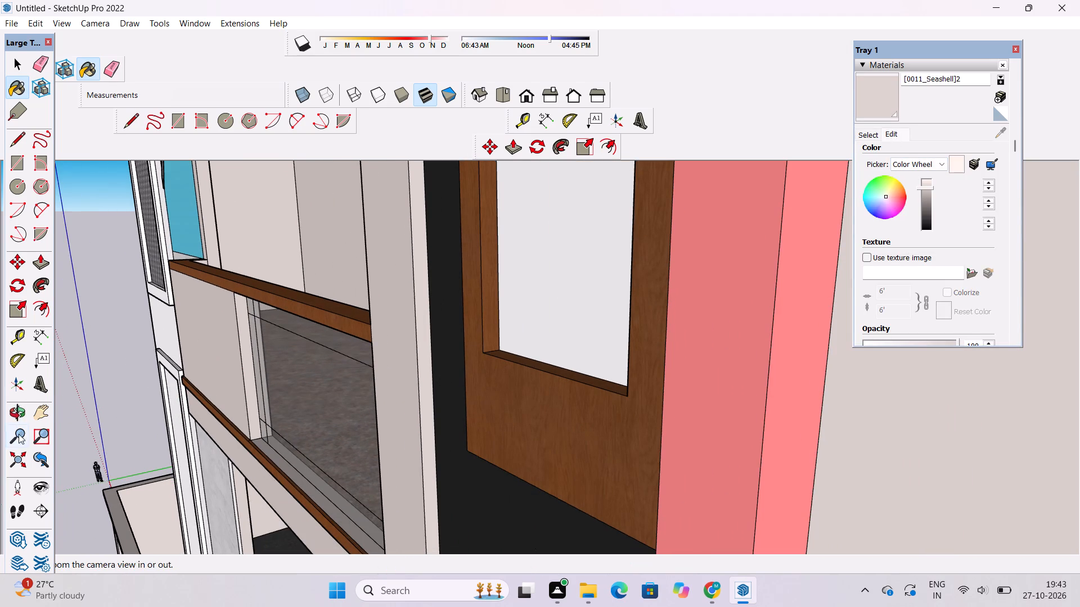
click(22, 414)
scroll(474, 300, down, 7)
drag(461, 323, 616, 346)
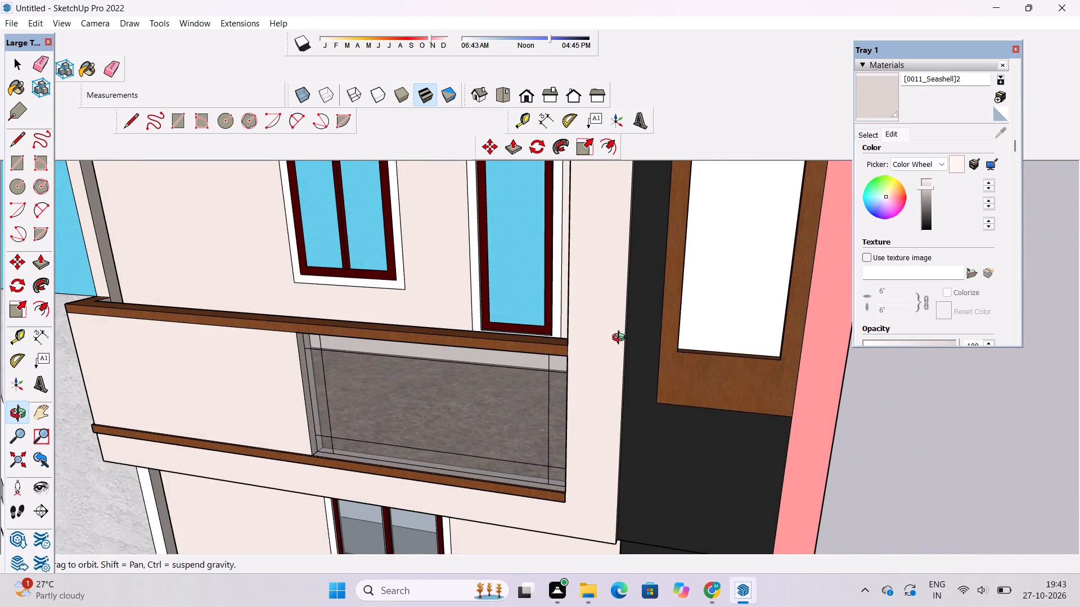
scroll(621, 339, down, 4)
shift+drag(474, 422, 588, 248)
scroll(623, 199, down, 5)
drag(488, 322, 614, 257)
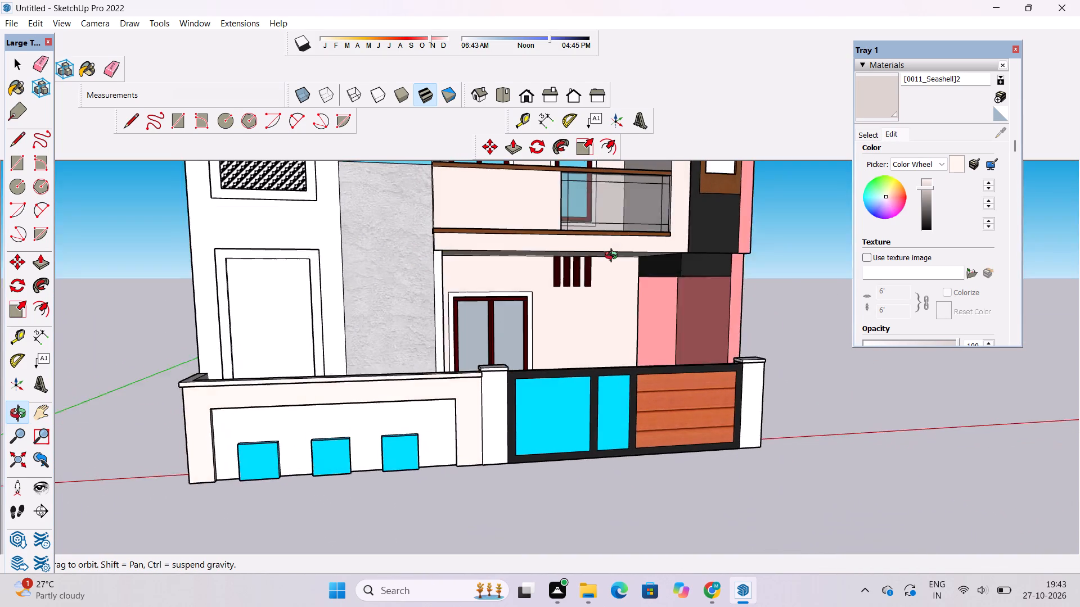
drag(614, 257, 615, 248)
scroll(664, 297, down, 3)
shift+drag(724, 338, 572, 370)
scroll(634, 324, down, 4)
drag(656, 324, 543, 347)
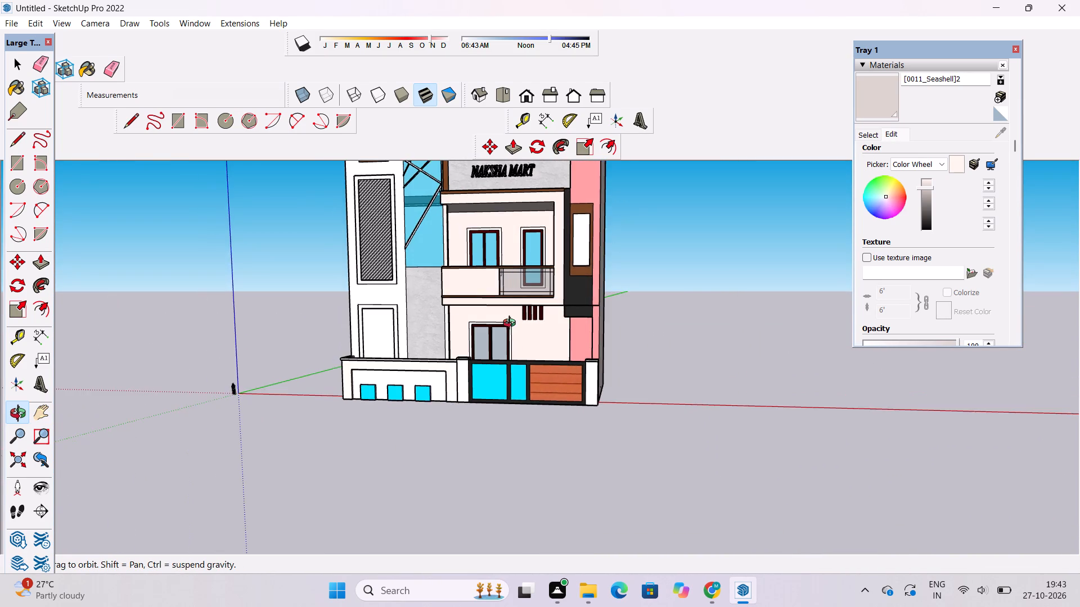
scroll(510, 317, down, 4)
shift+drag(514, 315, 540, 393)
drag(625, 375, 352, 410)
scroll(541, 482, up, 2)
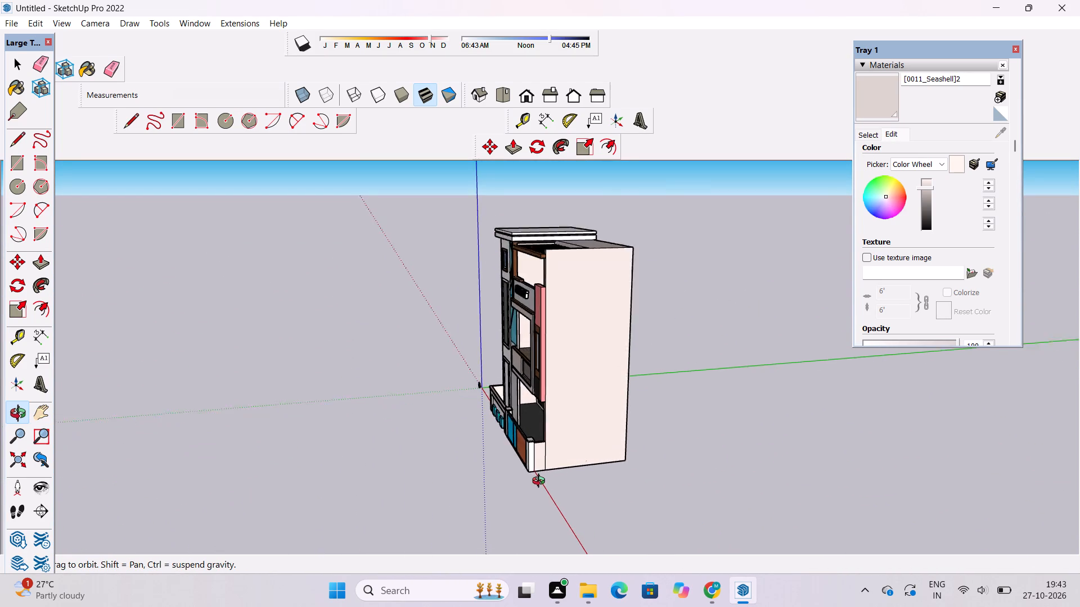
scroll(541, 482, up, 3)
drag(404, 446, 731, 413)
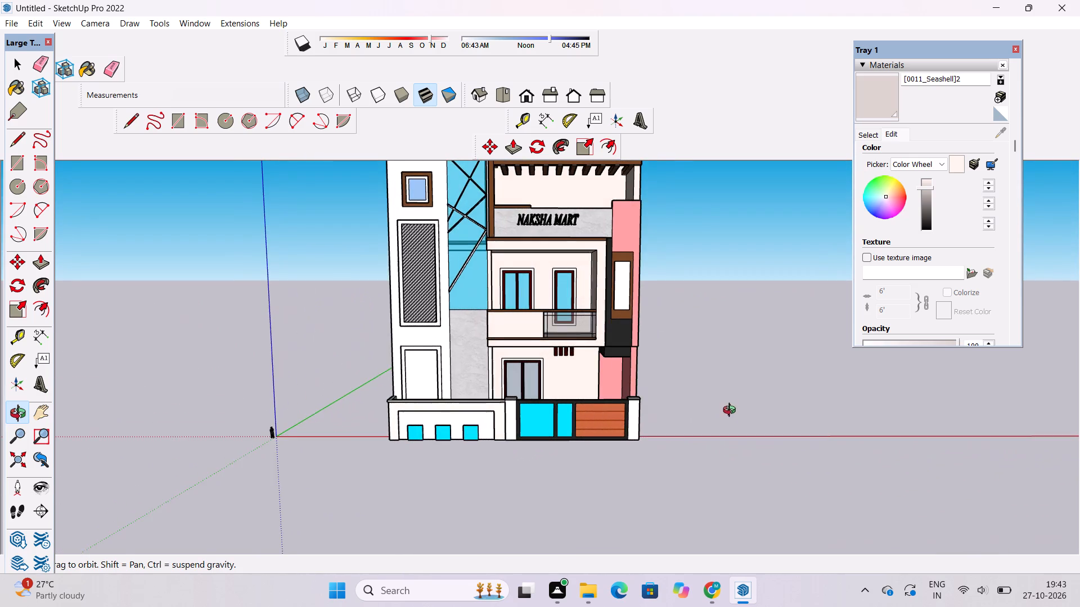
scroll(684, 370, down, 3)
shift+drag(427, 508, 479, 545)
drag(508, 545, 667, 588)
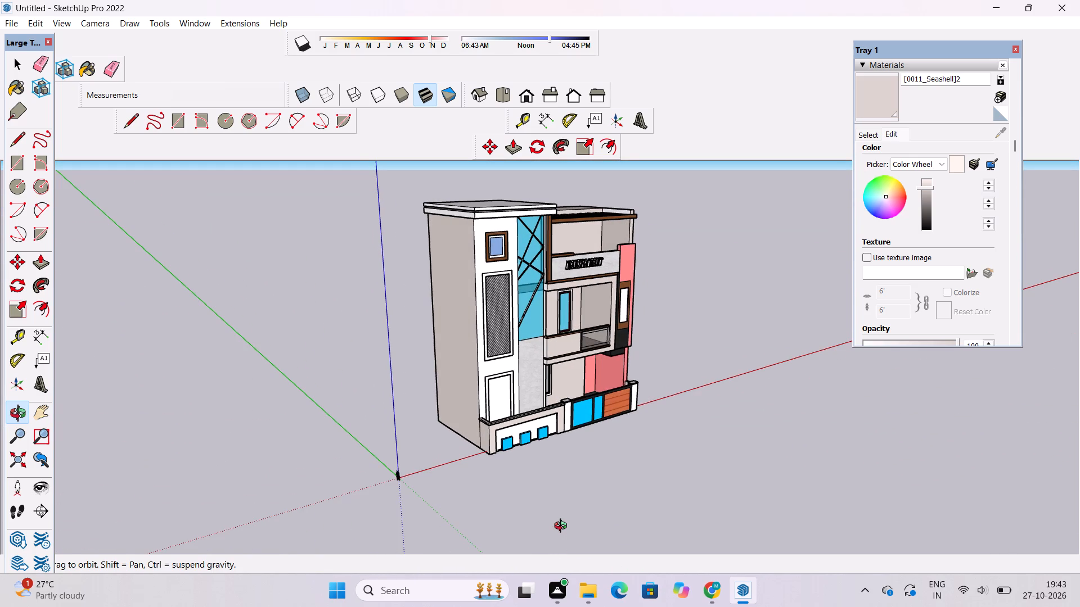
shift+drag(633, 442, 626, 396)
shift+drag(626, 396, 520, 391)
scroll(484, 314, down, 3)
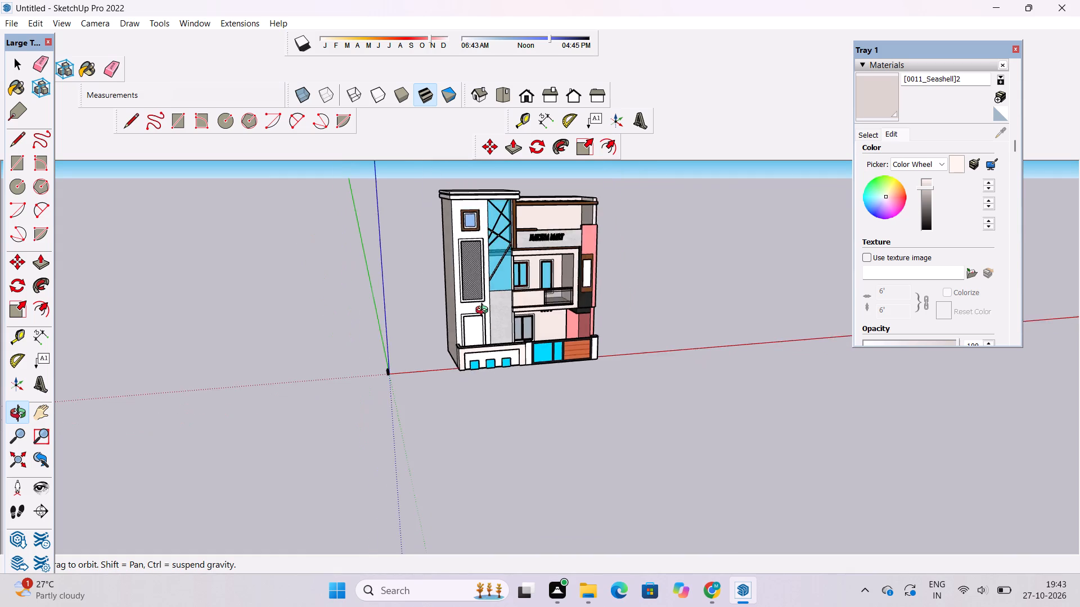
shift+drag(483, 309, 540, 449)
Paint the front and pergola-side faces of the tower roof's two bands, plus the lower band's underside, with the darkened seashell material.
scroll(528, 343, up, 13)
drag(574, 371, 492, 375)
scroll(526, 386, up, 2)
shift+drag(587, 407, 499, 259)
drag(481, 268, 355, 345)
click(881, 102)
scroll(657, 281, up, 10)
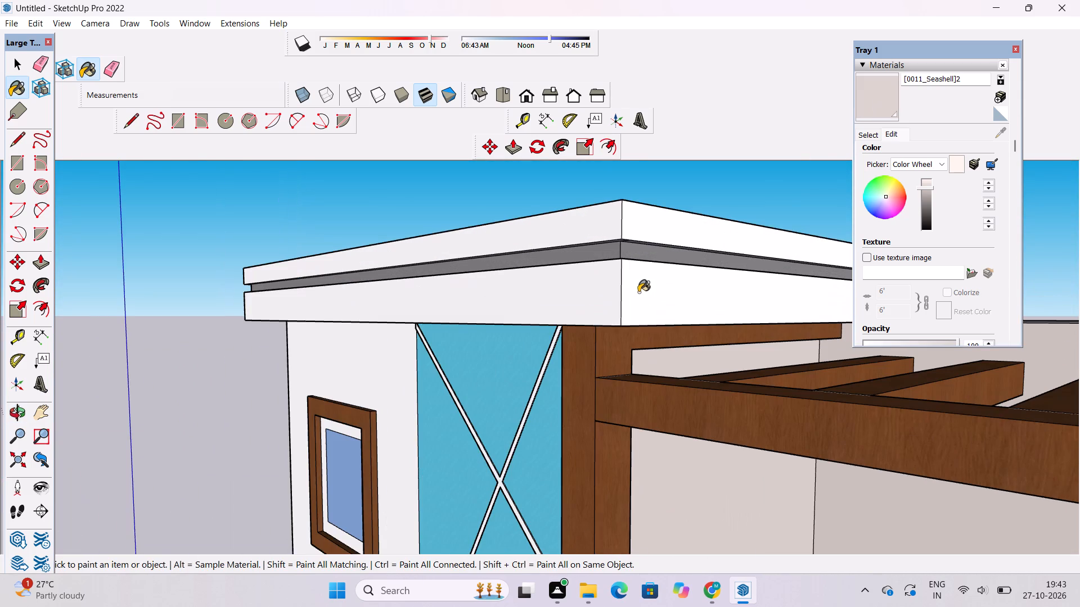
click(638, 292)
click(591, 297)
click(607, 233)
click(631, 229)
scroll(625, 232, down, 6)
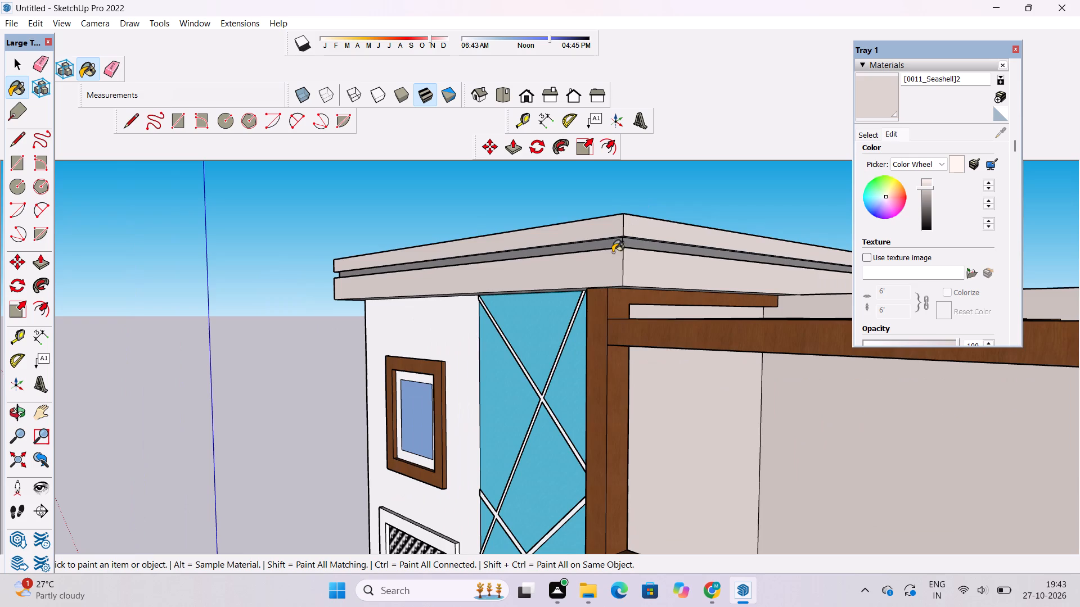
scroll(569, 316, up, 15)
click(616, 219)
Erase the corner edge splitting the upper roof band's underside near the pergola and paint the merged strip with the seashell material.
scroll(563, 275, down, 6)
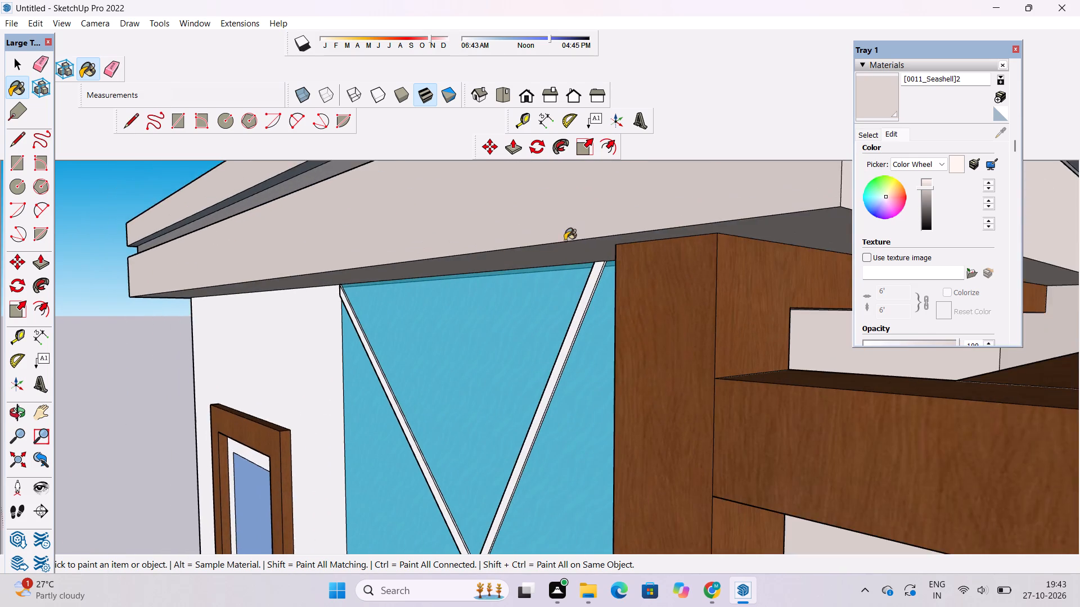
scroll(570, 218, down, 5)
scroll(606, 309, down, 4)
scroll(629, 225, up, 14)
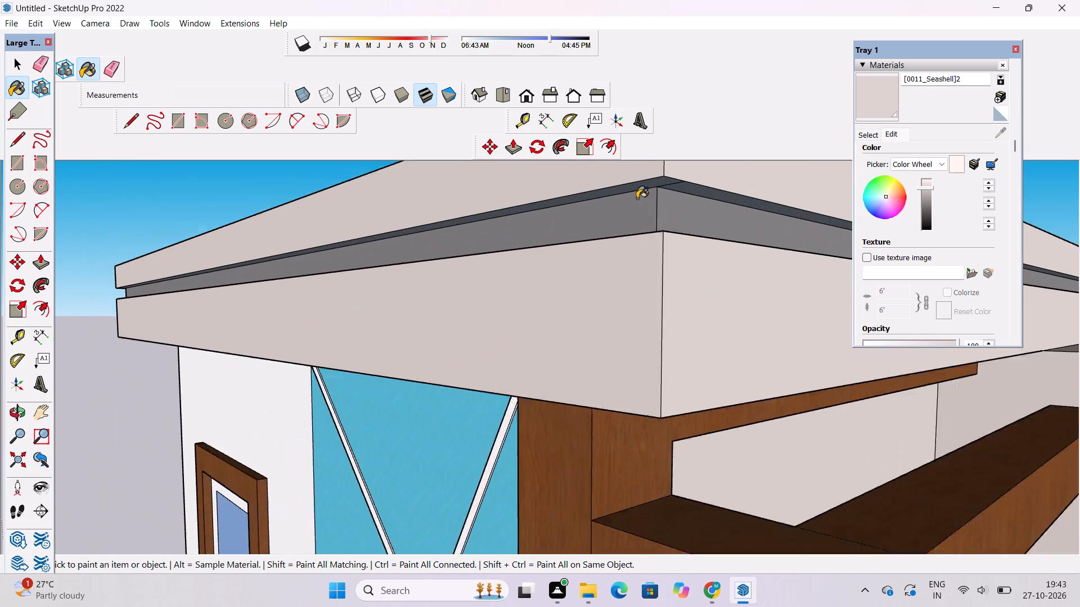
scroll(637, 198, up, 2)
click(667, 175)
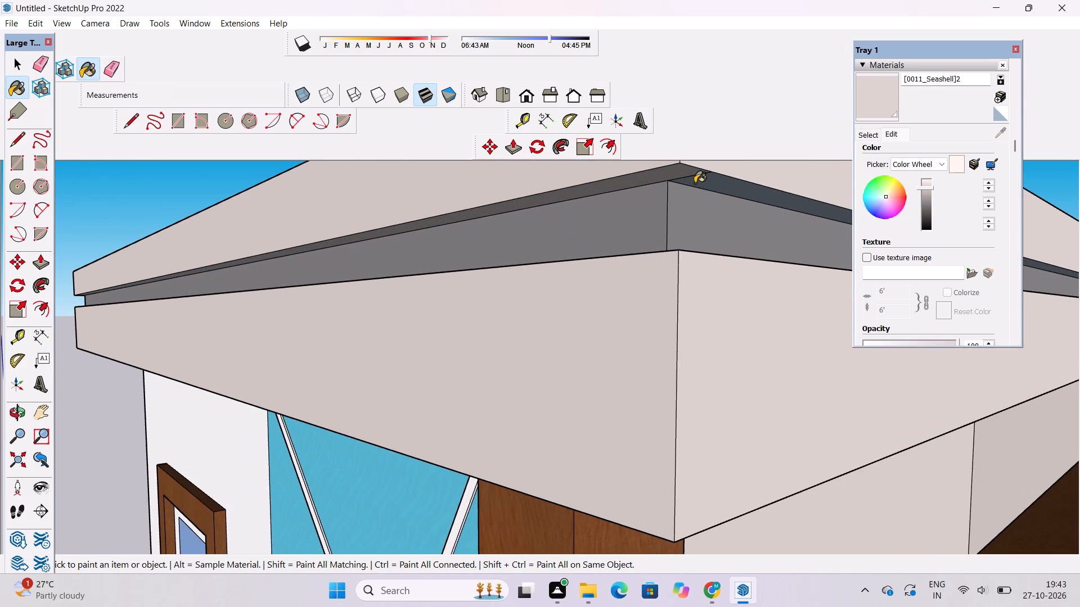
key(e)
scroll(695, 183, up, 5)
click(692, 167)
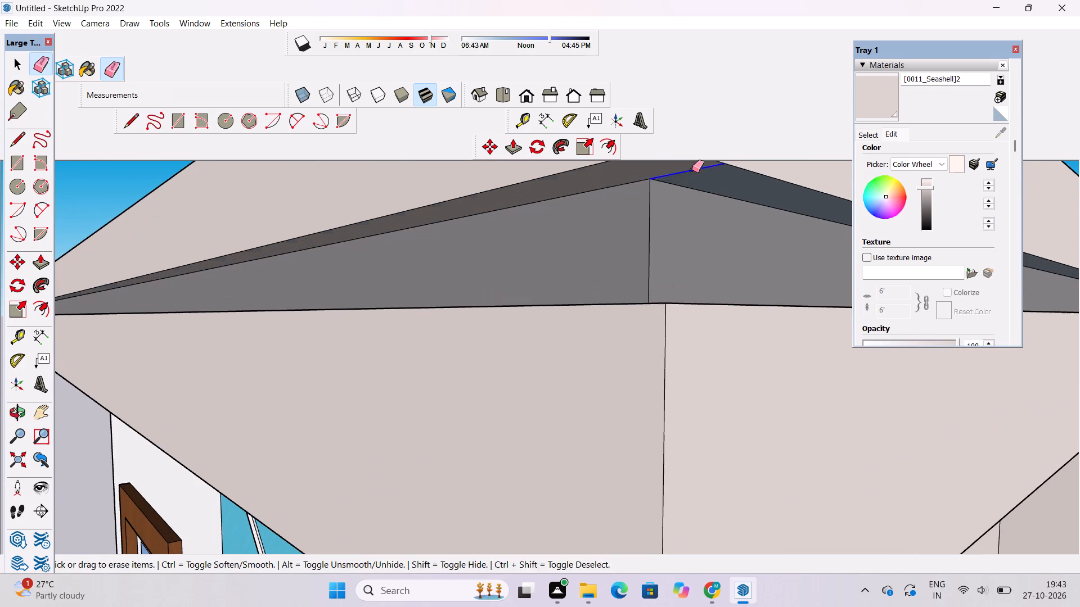
scroll(660, 191, down, 3)
click(868, 101)
click(680, 182)
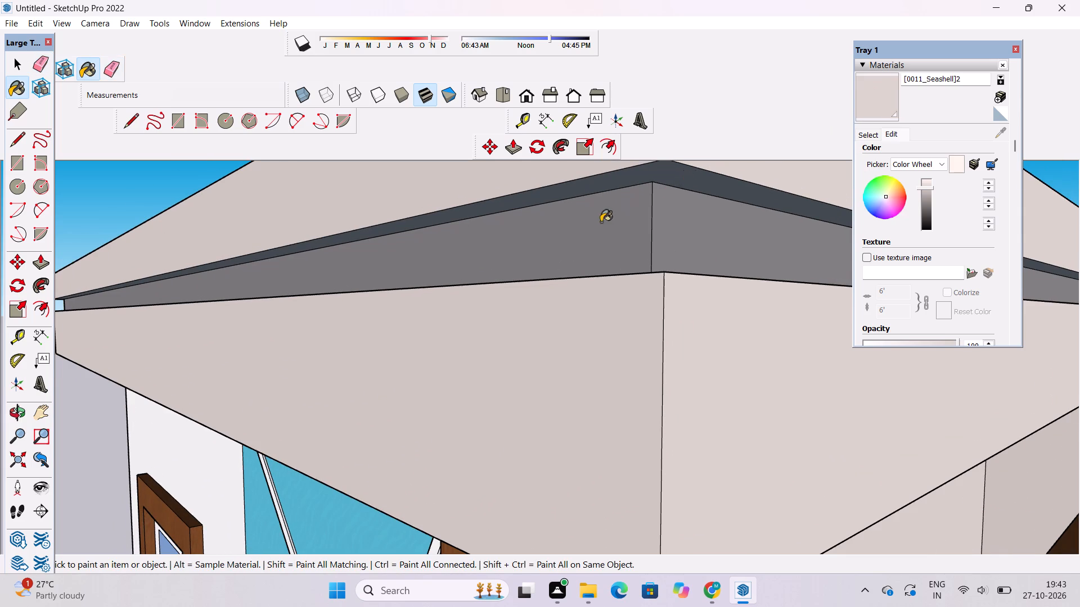
Erase the edge splitting the upper band's underside at the tower's outer front corner and paint the merged strip in seashell.
scroll(600, 225, down, 15)
key(o)
drag(513, 265, 817, 266)
scroll(825, 252, down, 10)
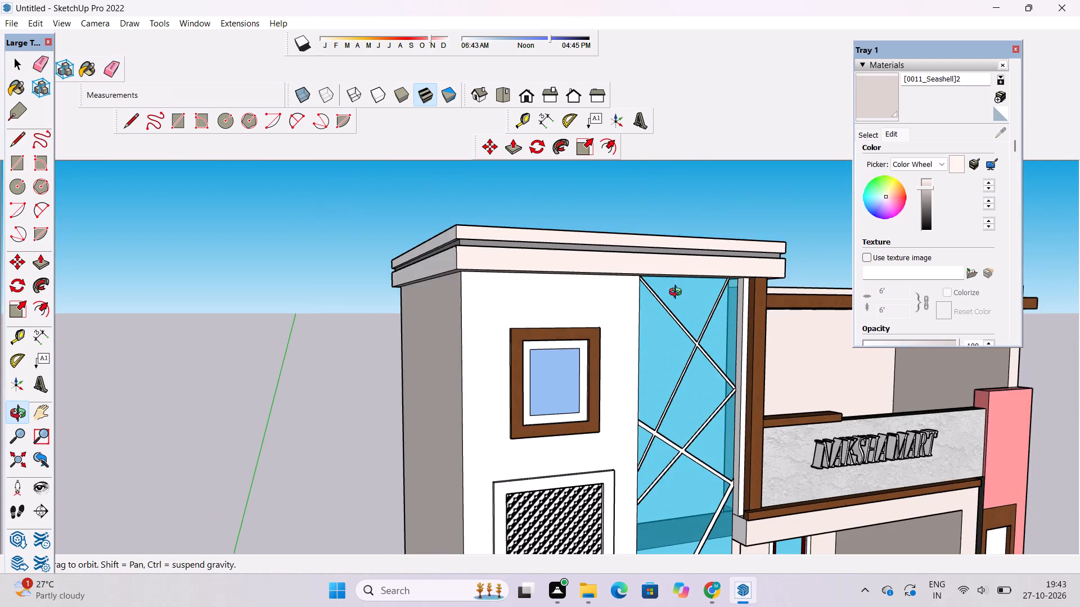
drag(465, 296, 584, 327)
shift+drag(559, 303, 575, 343)
shift+drag(575, 343, 586, 289)
scroll(613, 262, up, 2)
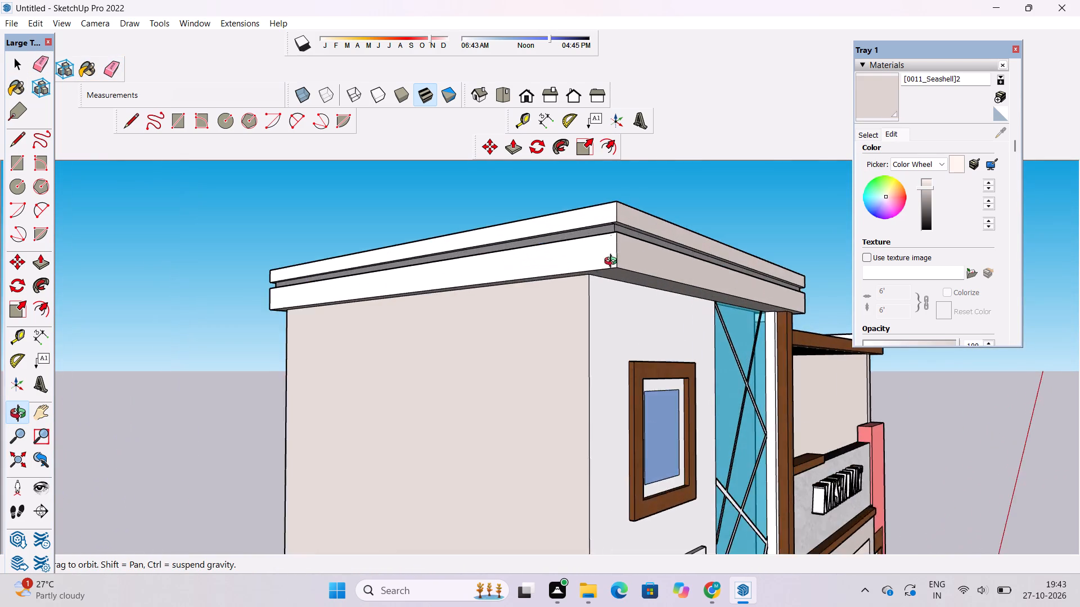
scroll(613, 262, up, 8)
shift+drag(616, 255, 631, 292)
drag(631, 293, 646, 185)
scroll(628, 186, up, 11)
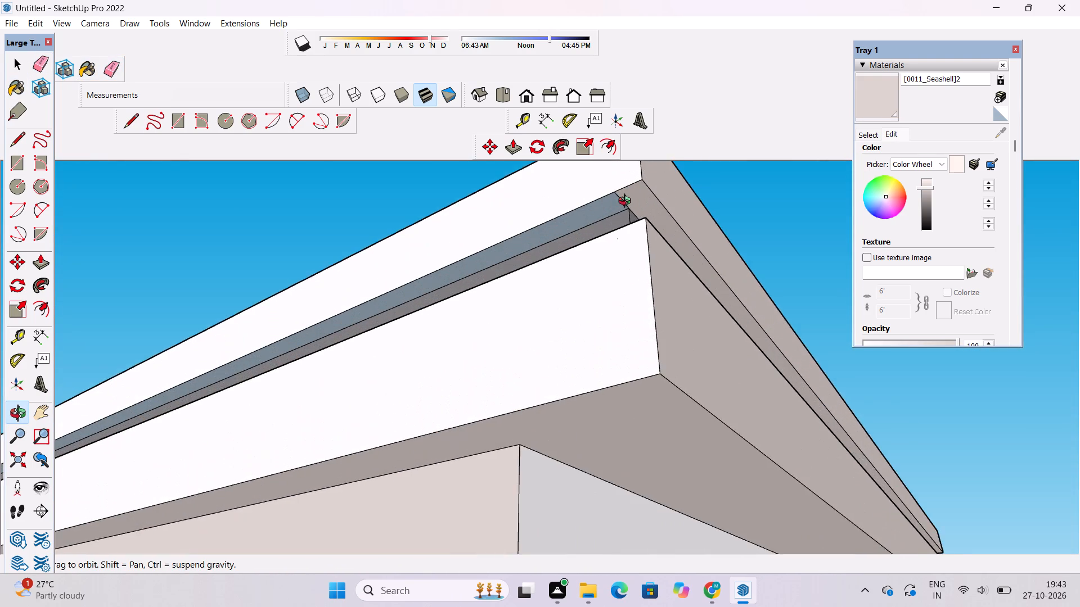
scroll(627, 202, up, 5)
key(e)
drag(627, 191, 622, 203)
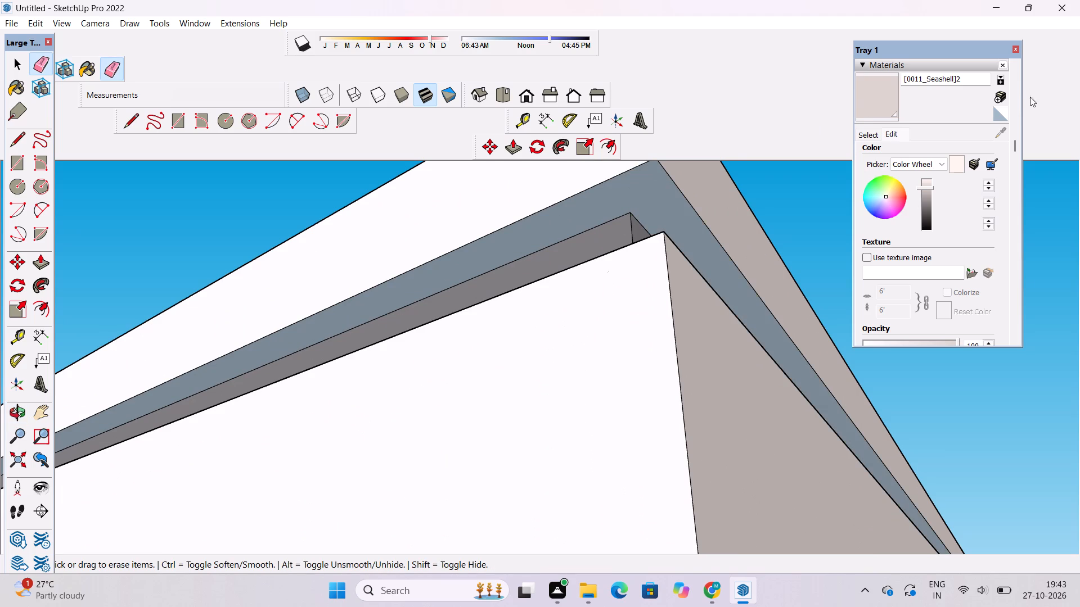
click(876, 95)
click(642, 192)
scroll(709, 232, down, 6)
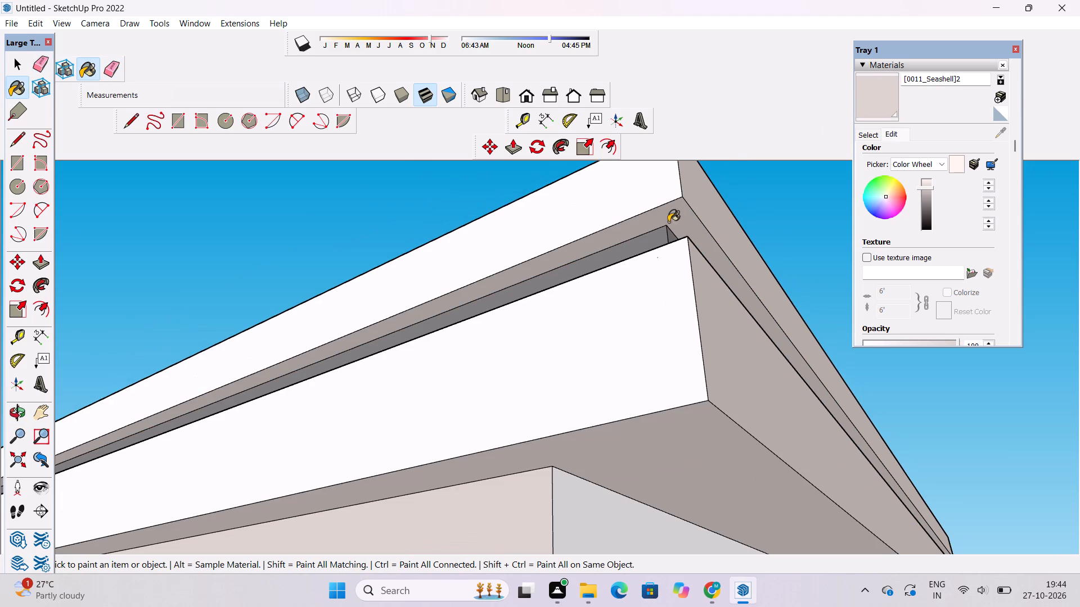
Paint the outer side faces of the upper and lower tower roof bands with the seashell material.
click(646, 198)
click(645, 262)
click(706, 314)
click(687, 413)
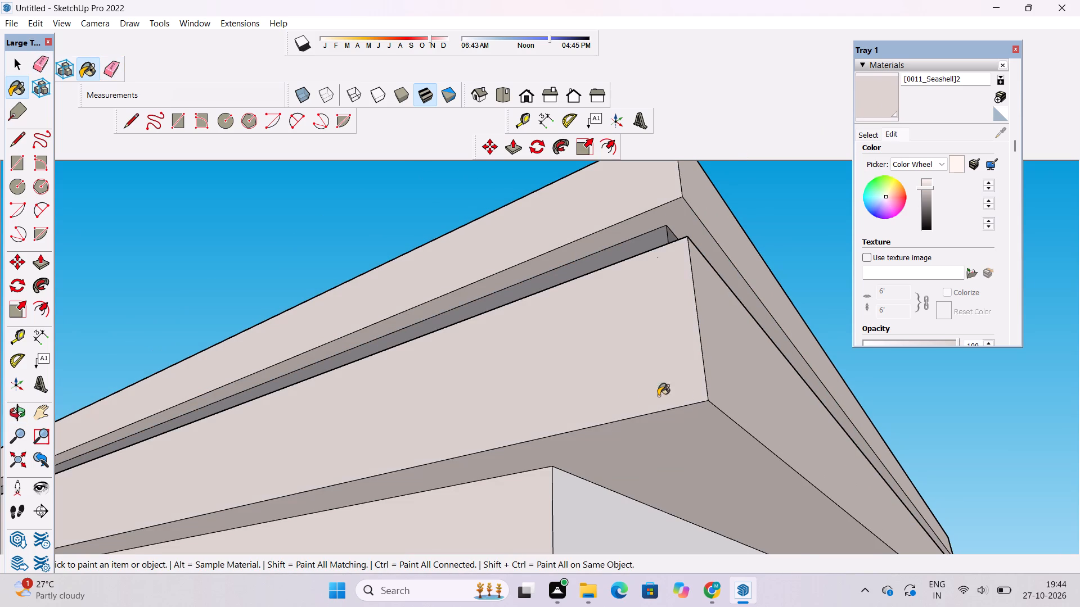
Paint the lower roof band's exposed top ledge and the tower roof's top surface with the seashell material.
scroll(615, 391, down, 6)
key(o)
drag(592, 339, 625, 501)
scroll(555, 382, down, 7)
drag(556, 423, 606, 499)
scroll(694, 491, up, 8)
drag(651, 542, 602, 496)
drag(602, 496, 541, 442)
scroll(614, 422, up, 4)
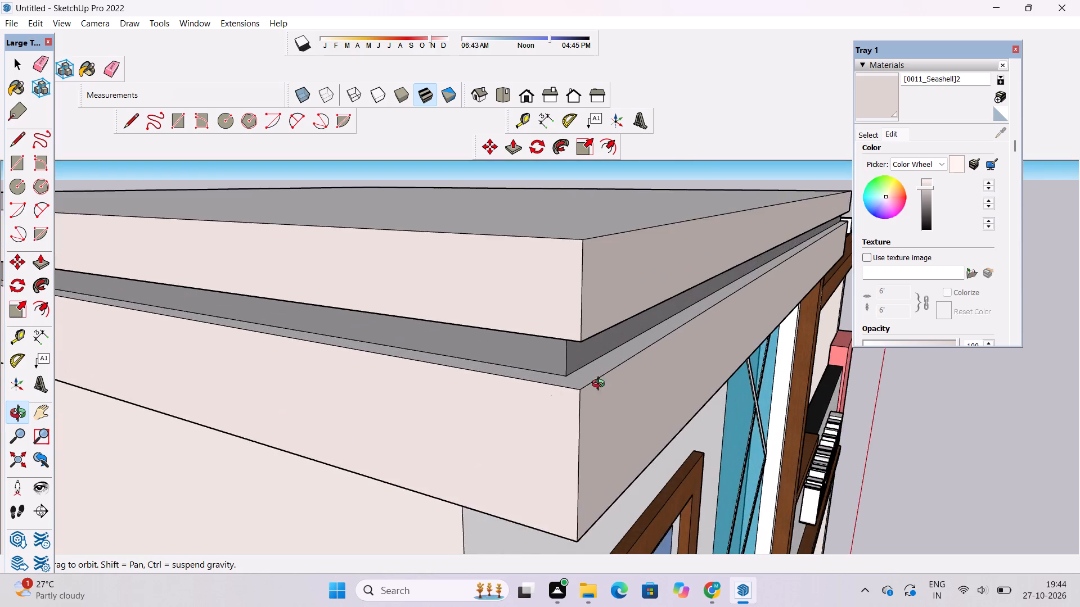
scroll(601, 385, up, 4)
drag(562, 380, 548, 434)
click(874, 99)
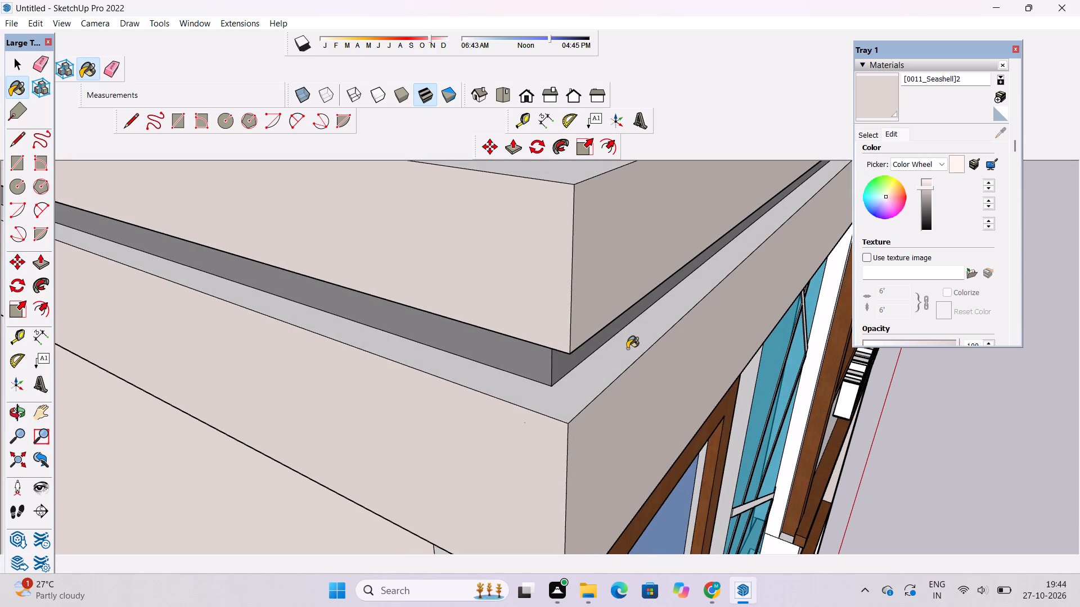
click(627, 348)
scroll(730, 394, down, 10)
click(669, 290)
Erase the edge splitting the upper band's underside at the tower roof's rear corner and paint the merged strip in seashell.
key(o)
drag(431, 333, 443, 336)
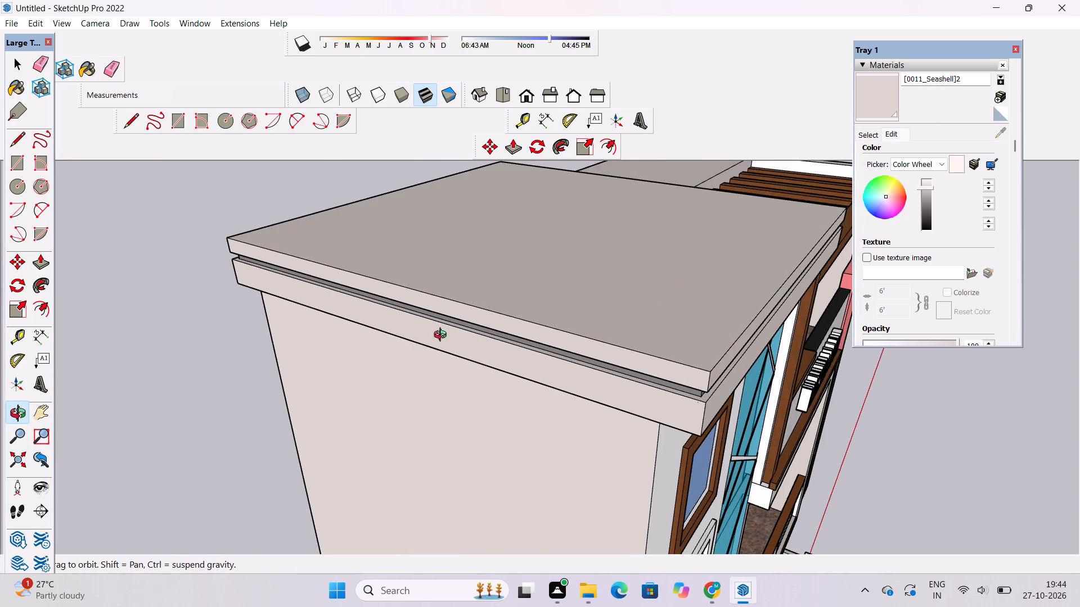
drag(443, 336, 740, 320)
scroll(521, 329, up, 4)
shift+drag(434, 328, 532, 371)
scroll(510, 383, up, 9)
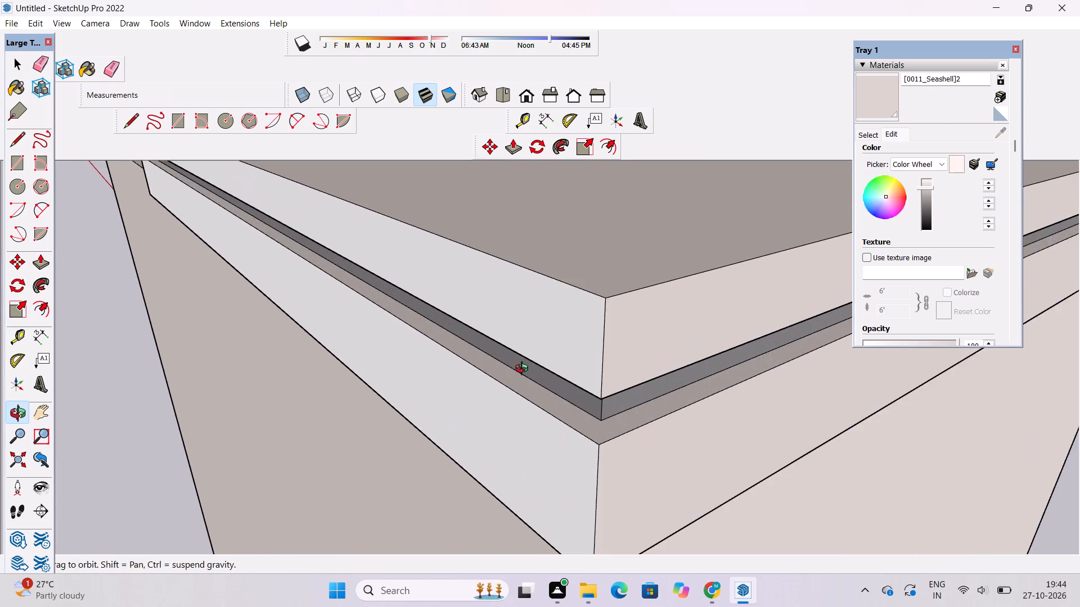
drag(541, 359, 628, 276)
scroll(603, 332, down, 6)
shift+drag(549, 385, 599, 380)
drag(618, 386, 647, 295)
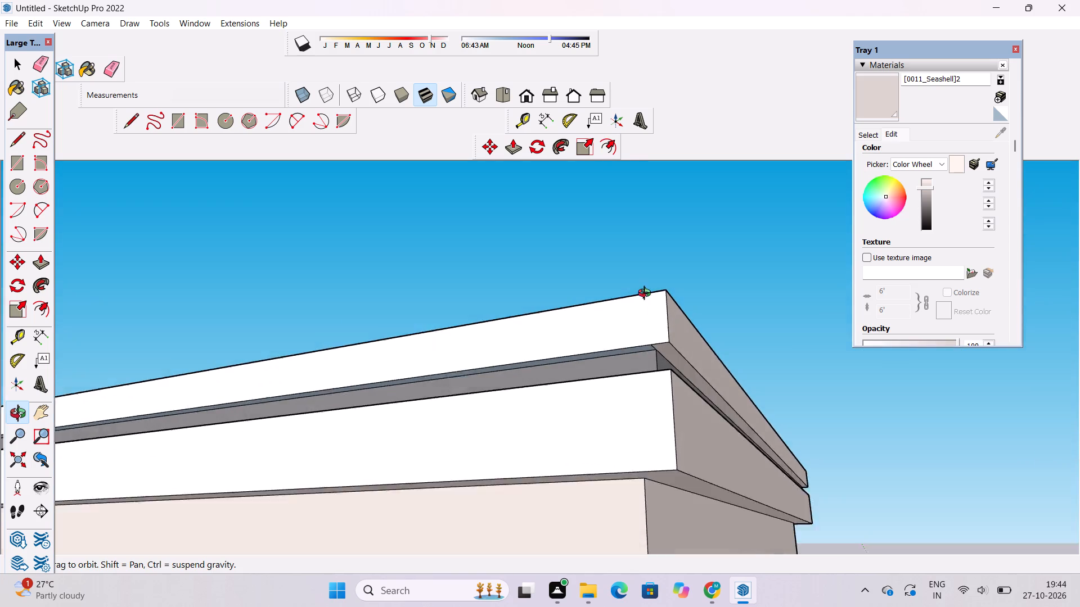
drag(647, 295, 647, 307)
shift+drag(601, 340, 720, 338)
scroll(750, 357, up, 4)
shift+drag(756, 358, 620, 396)
drag(619, 397, 660, 298)
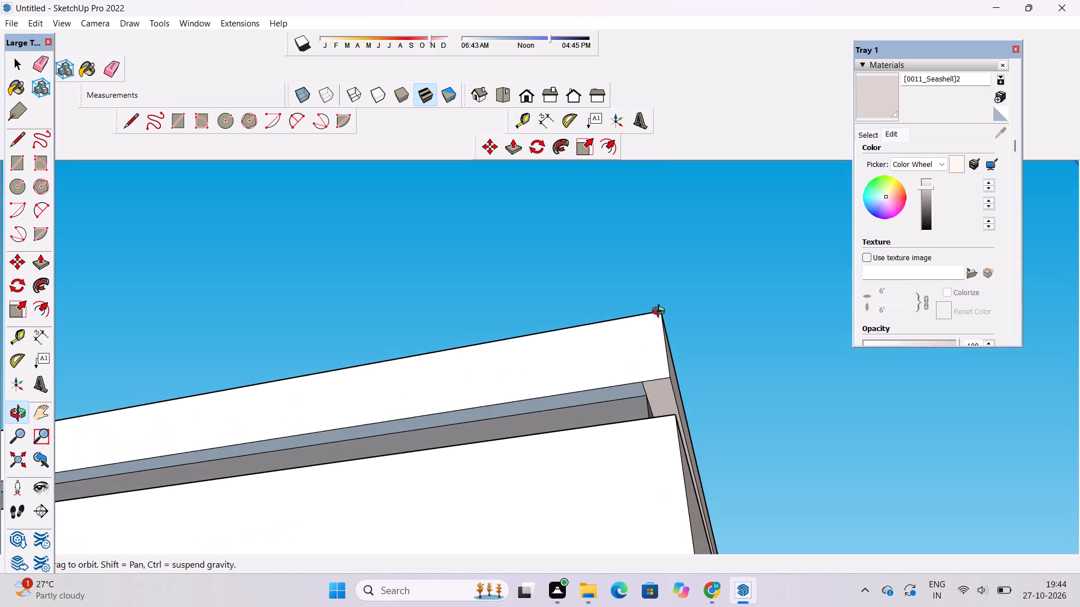
scroll(629, 395, up, 10)
key(e)
drag(674, 374, 664, 384)
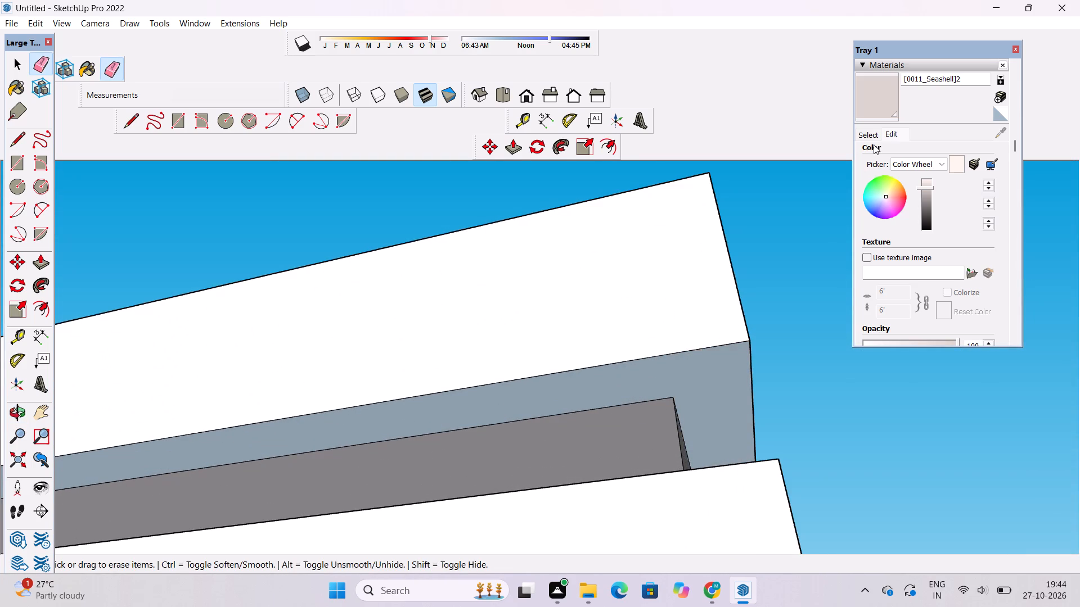
click(868, 99)
click(704, 356)
Paint the rear side faces of the upper and lower tower roof bands with the seashell material.
click(650, 300)
scroll(641, 288, down, 6)
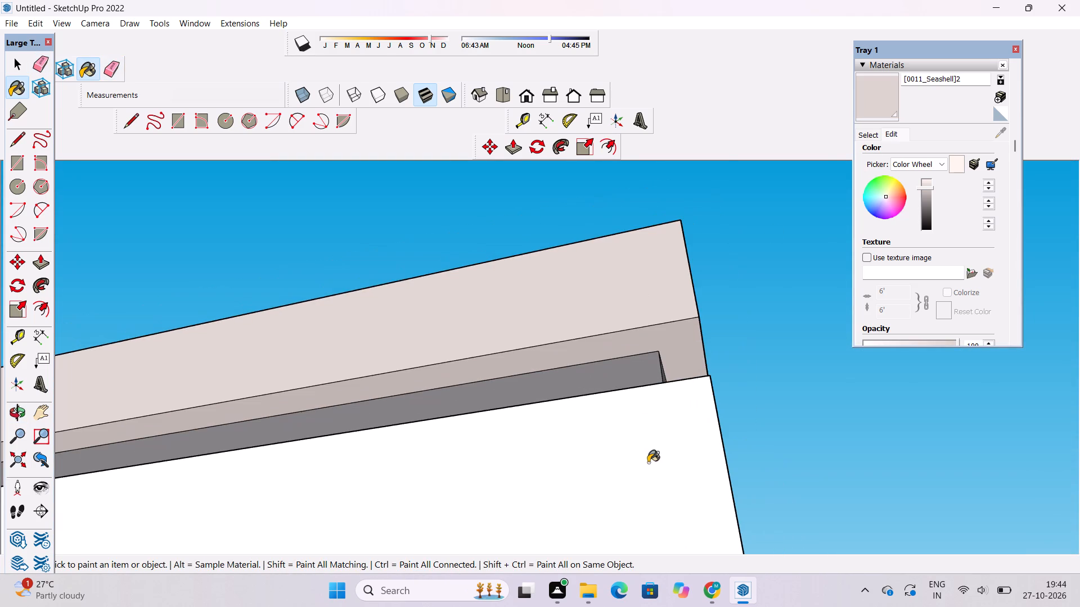
click(647, 463)
Erase the edge splitting the upper band's underside at the tower roof's inner rear corner.
scroll(656, 251, down, 20)
scroll(656, 251, down, 3)
key(o)
drag(593, 302, 559, 461)
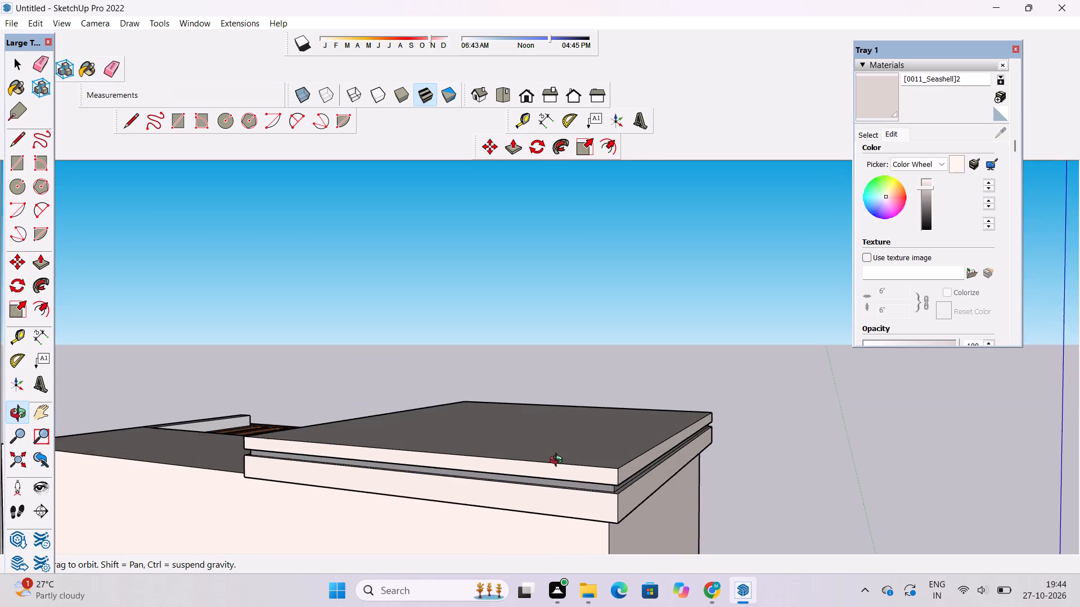
drag(559, 461, 559, 462)
shift+drag(243, 429, 915, 464)
scroll(761, 389, up, 6)
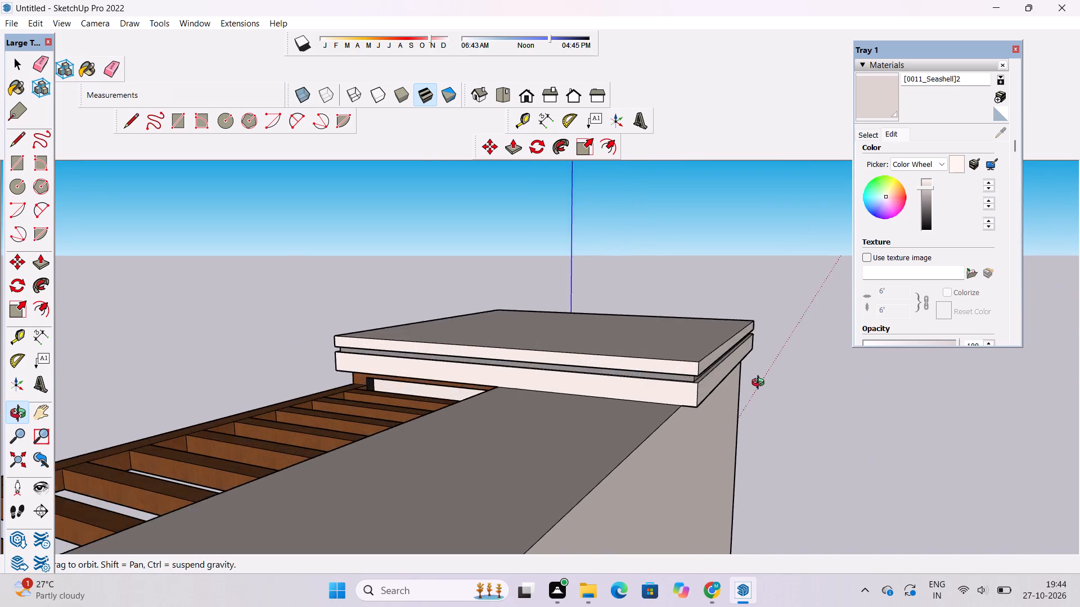
scroll(760, 384, up, 6)
shift+drag(725, 374, 732, 410)
drag(389, 490, 444, 320)
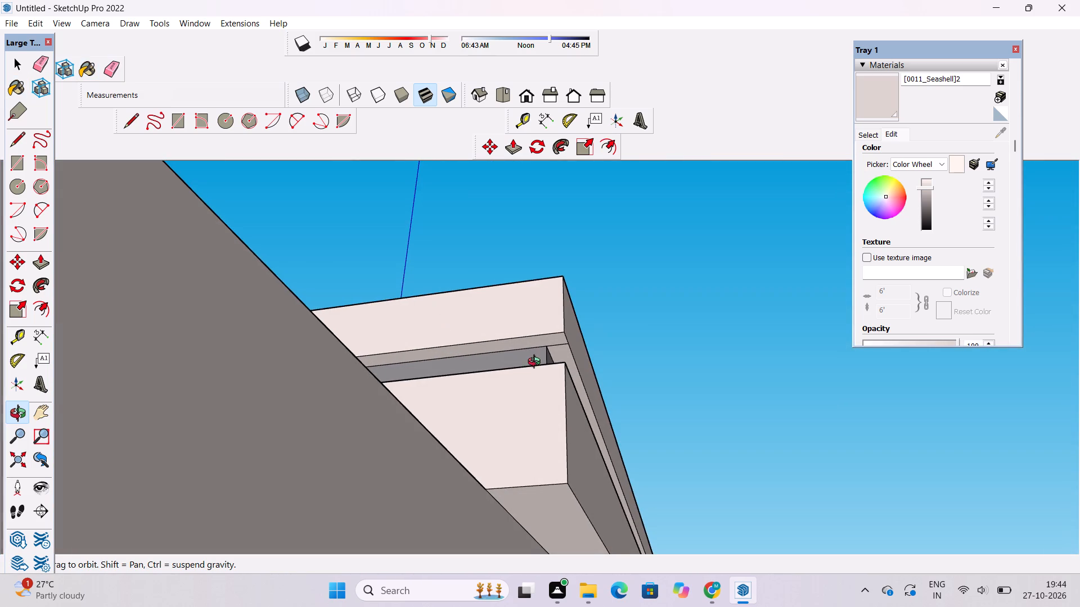
scroll(542, 368, up, 9)
shift+drag(574, 329, 573, 345)
key(e)
scroll(570, 350, up, 3)
drag(573, 310, 577, 331)
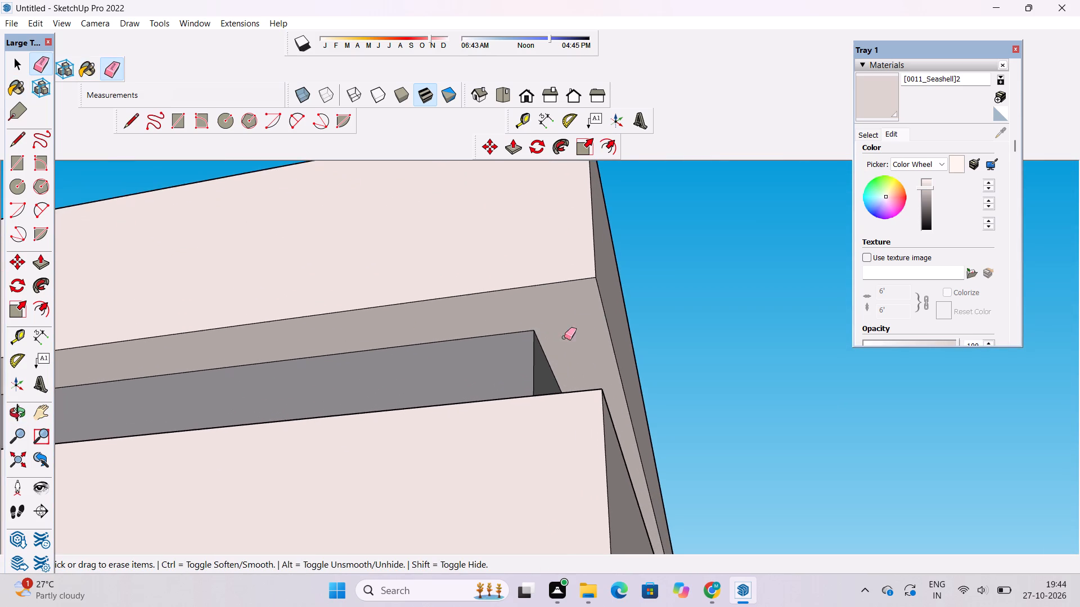
Examine the tower roof bands from all sides and the blue cross-braced front panel for unpainted faces.
scroll(546, 343, down, 12)
key(o)
drag(583, 293, 532, 370)
scroll(528, 370, down, 6)
shift+drag(526, 387, 545, 298)
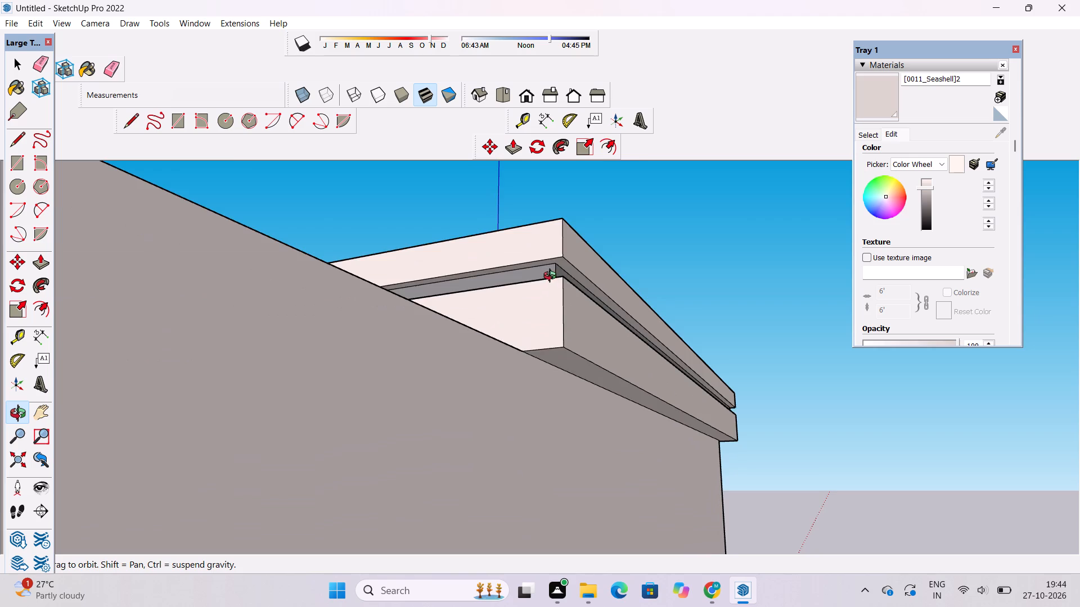
scroll(552, 280, down, 5)
drag(584, 289, 589, 438)
scroll(601, 399, down, 5)
shift+drag(491, 444, 524, 435)
drag(619, 429, 867, 369)
scroll(246, 453, up, 4)
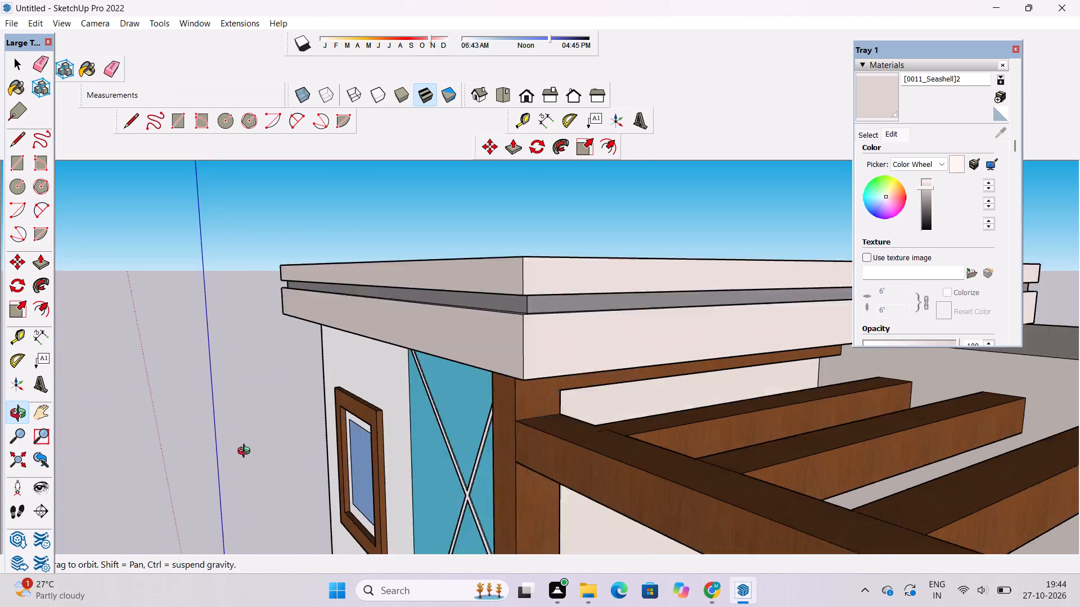
scroll(246, 452, up, 1)
scroll(514, 360, up, 1)
shift+drag(411, 366, 265, 397)
drag(273, 414, 427, 434)
scroll(447, 391, down, 5)
shift+drag(406, 449, 429, 427)
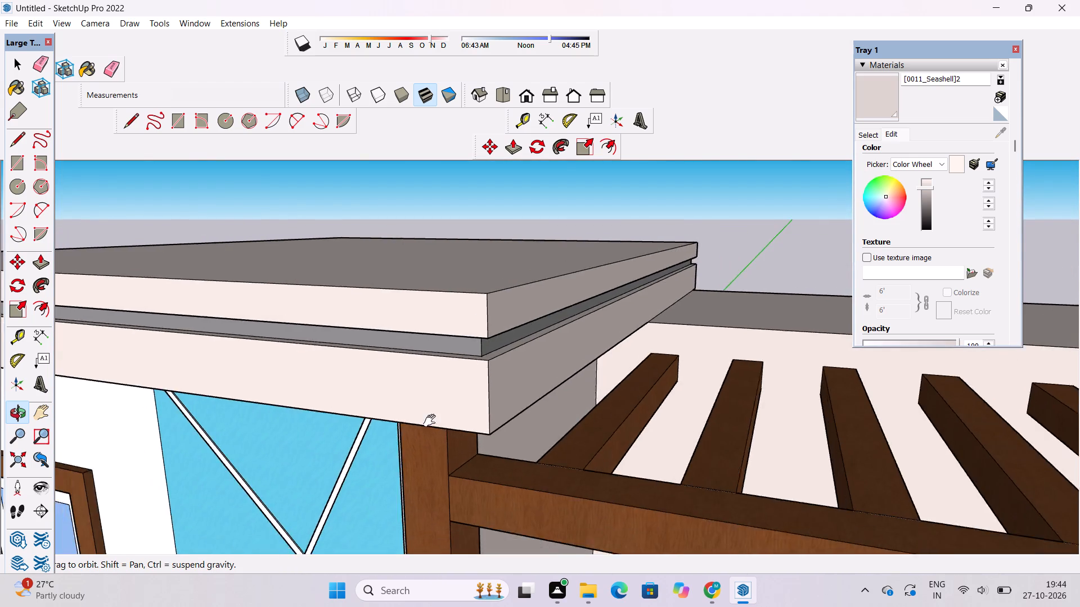
drag(442, 424, 523, 419)
scroll(519, 348, down, 5)
drag(449, 473, 445, 392)
scroll(331, 445, up, 14)
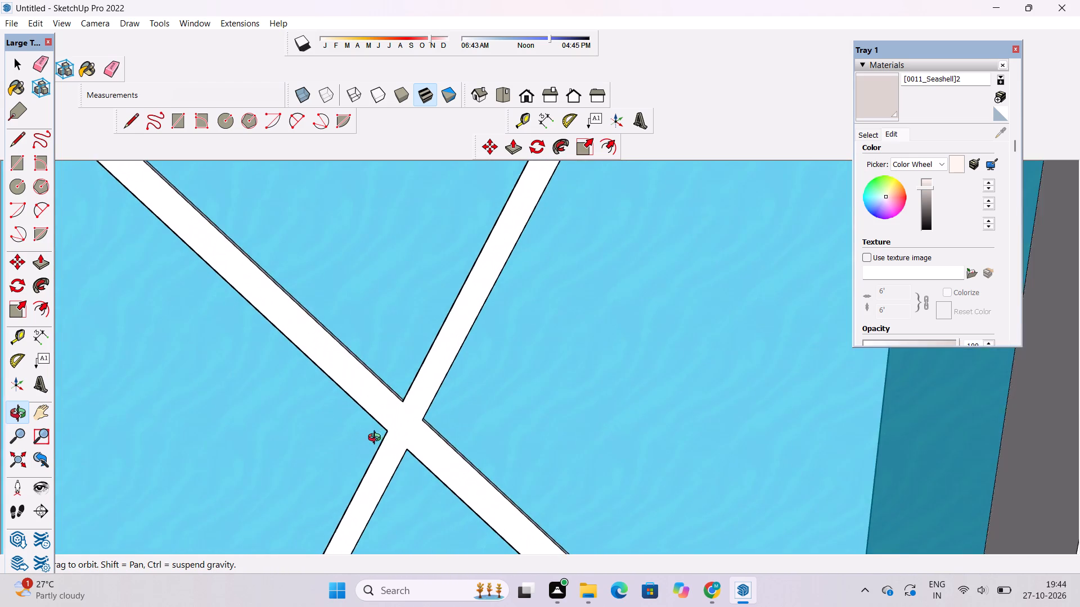
scroll(377, 439, up, 8)
drag(381, 437, 307, 459)
scroll(414, 371, down, 20)
scroll(414, 371, down, 1)
shift+drag(459, 408, 476, 284)
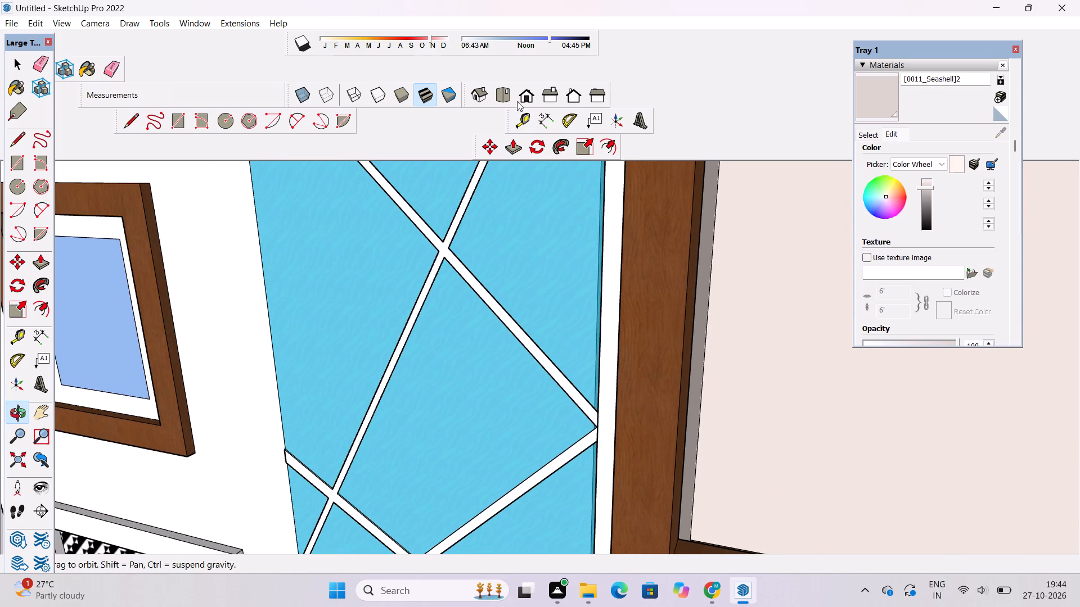
Examine the front facade, pergola, balcony and side wall of the NAKSHA MART building for remaining unpainted faces.
click(519, 97)
scroll(458, 226, down, 11)
shift+drag(555, 271, 514, 278)
drag(514, 278, 526, 301)
scroll(535, 301, down, 4)
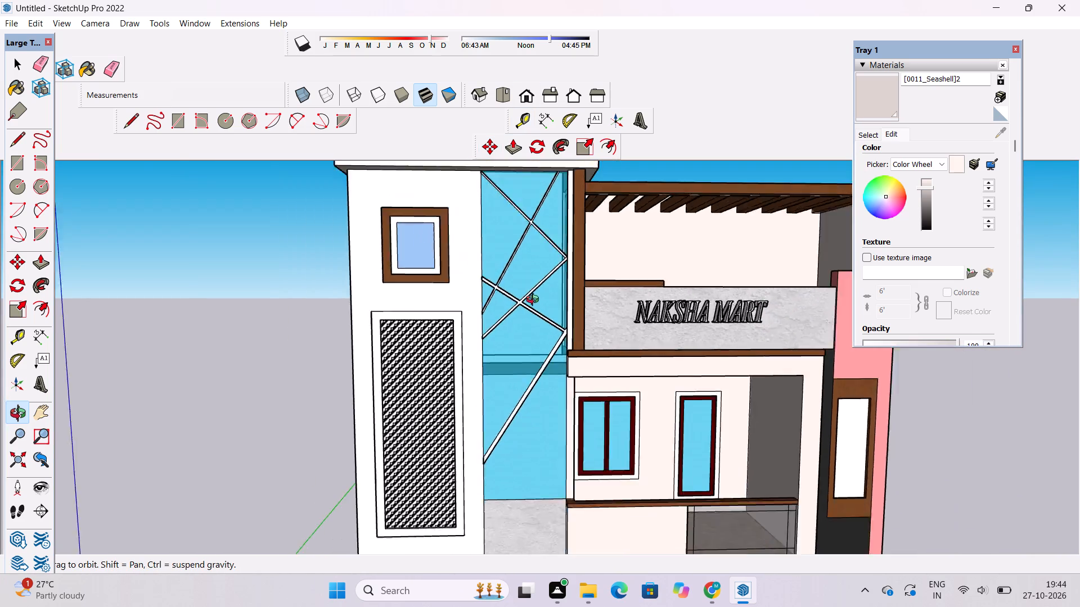
scroll(535, 301, down, 2)
shift+drag(592, 320, 451, 333)
drag(445, 334, 565, 467)
scroll(524, 274, up, 4)
drag(573, 393, 461, 376)
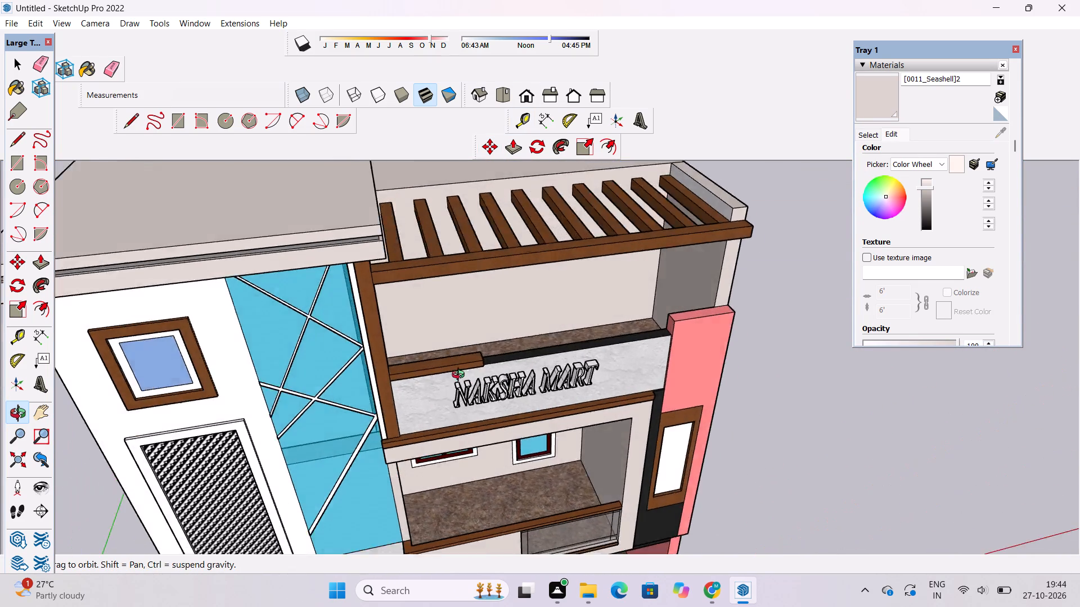
drag(461, 376, 449, 372)
scroll(443, 379, up, 3)
shift+drag(493, 411, 475, 216)
scroll(475, 214, down, 5)
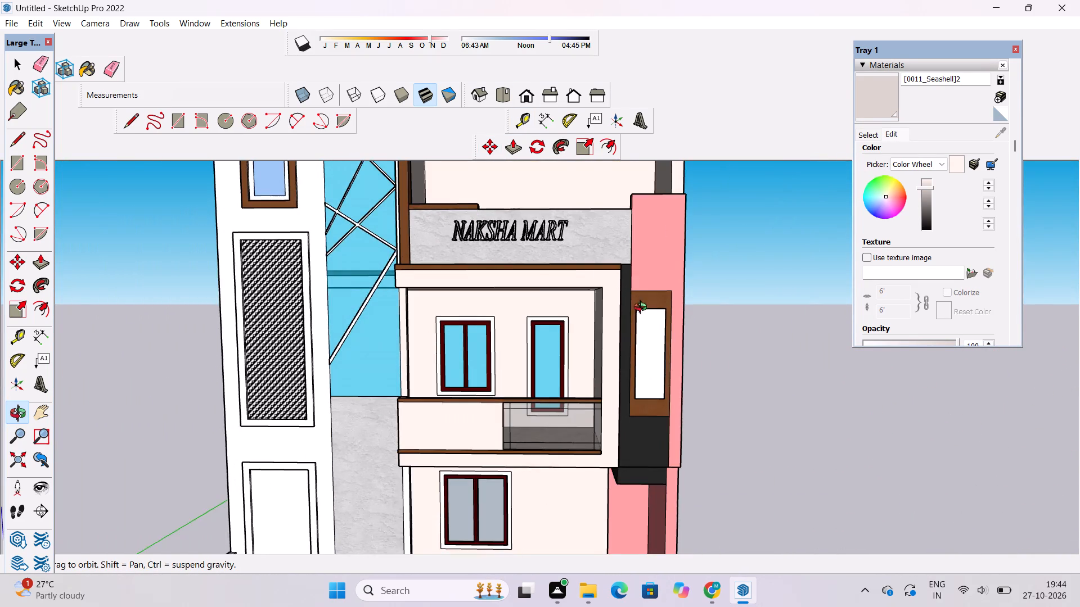
scroll(678, 320, up, 4)
shift+drag(729, 316, 403, 355)
scroll(423, 306, down, 6)
shift+drag(463, 368, 463, 318)
drag(463, 317, 595, 346)
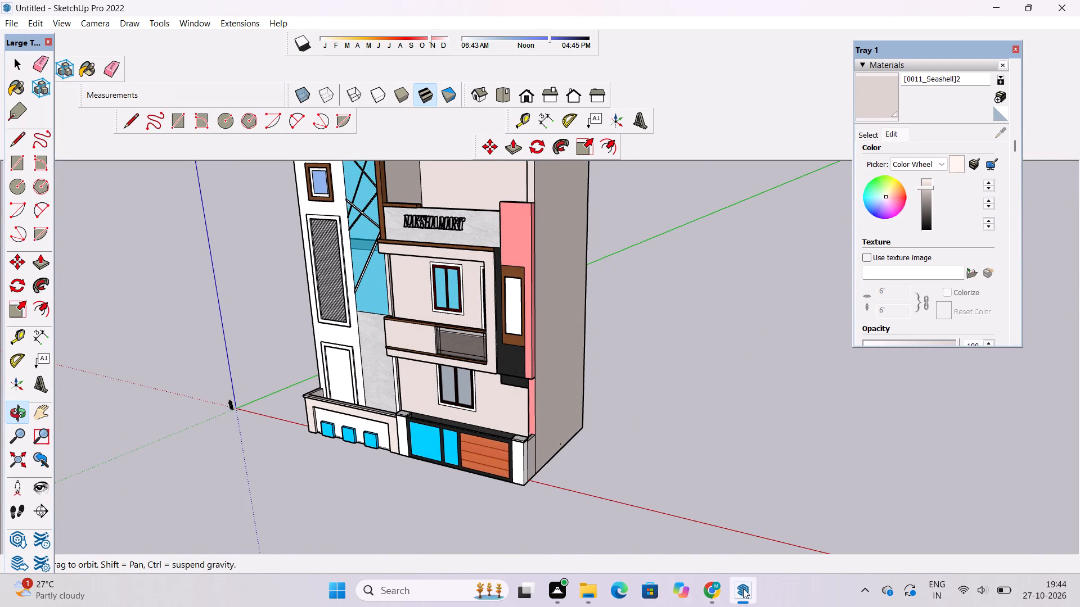
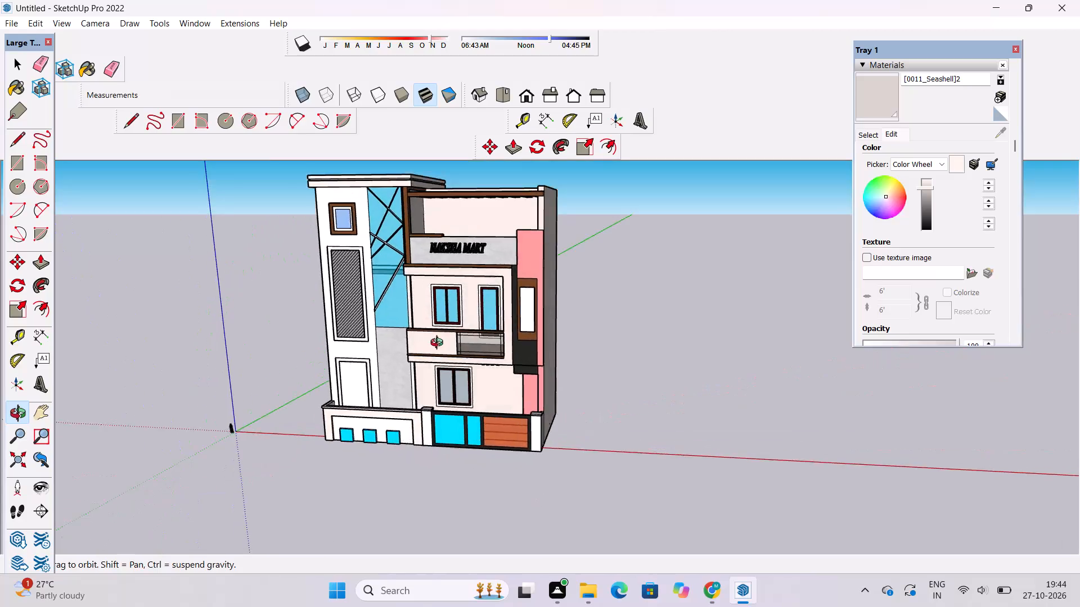
Examine the front facade, signboard, balcony and tower wall of the NAKSHA MART building for remaining unpainted faces.
scroll(457, 318, down, 4)
shift+drag(469, 355, 493, 373)
drag(508, 380, 572, 380)
scroll(489, 324, up, 10)
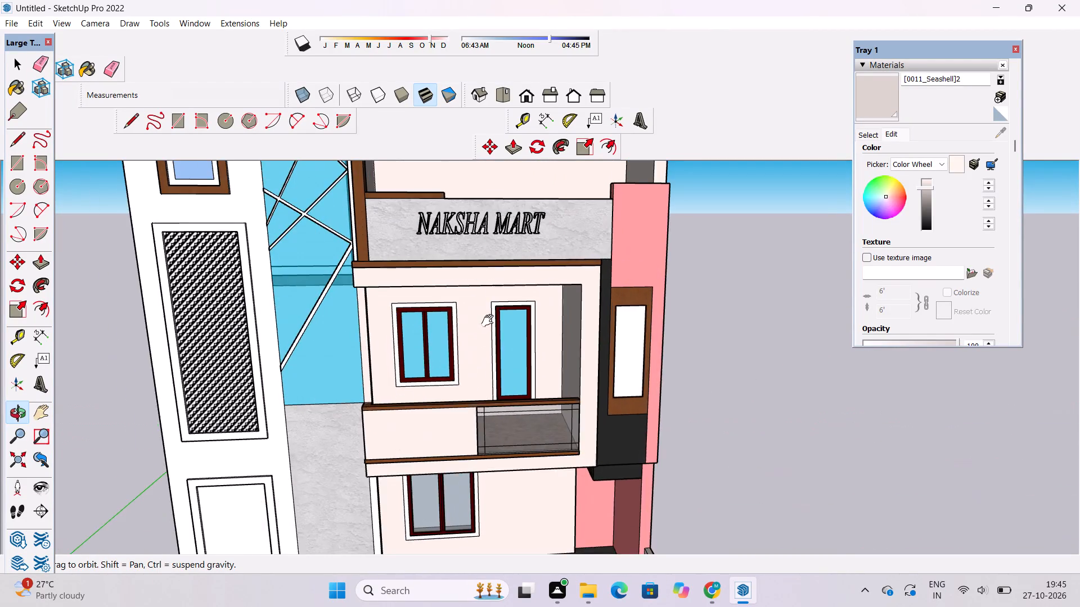
shift+drag(490, 322, 483, 340)
shift+drag(480, 345, 496, 307)
shift+drag(497, 304, 496, 310)
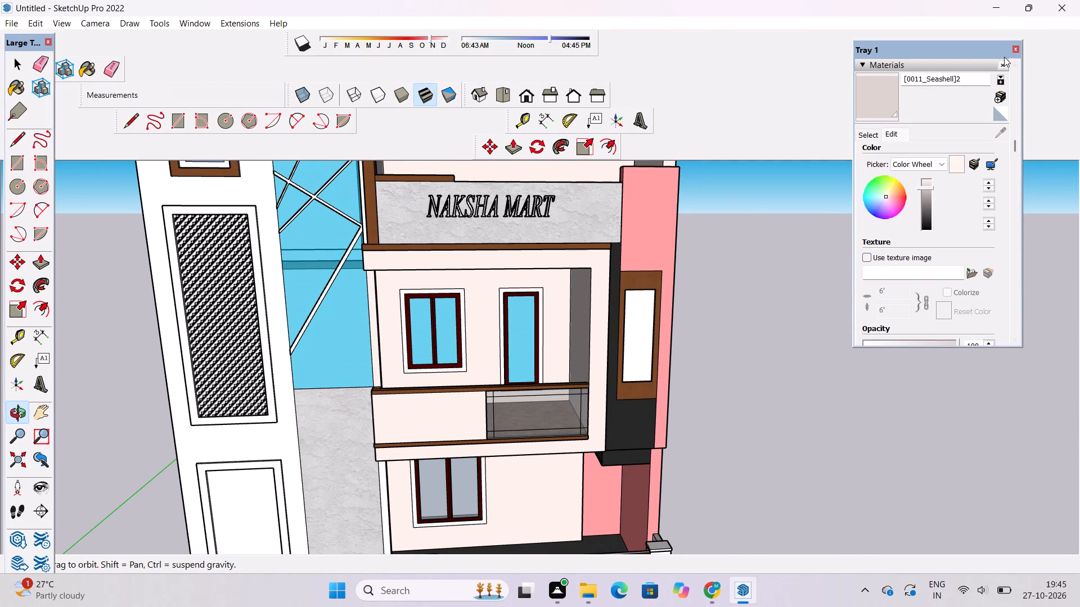
click(1016, 51)
scroll(474, 355, down, 7)
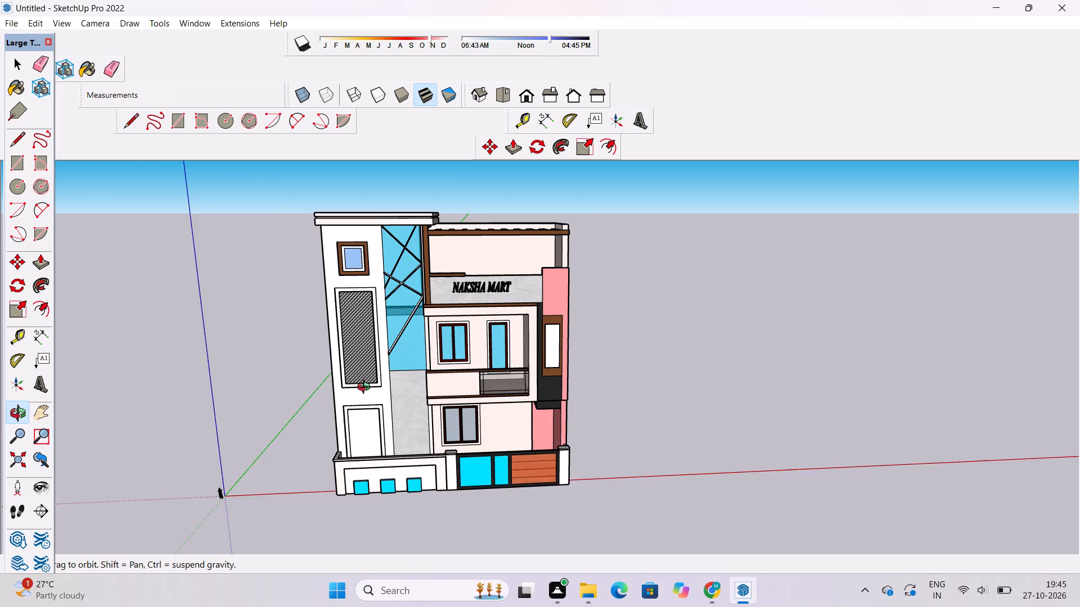
scroll(366, 388, up, 1)
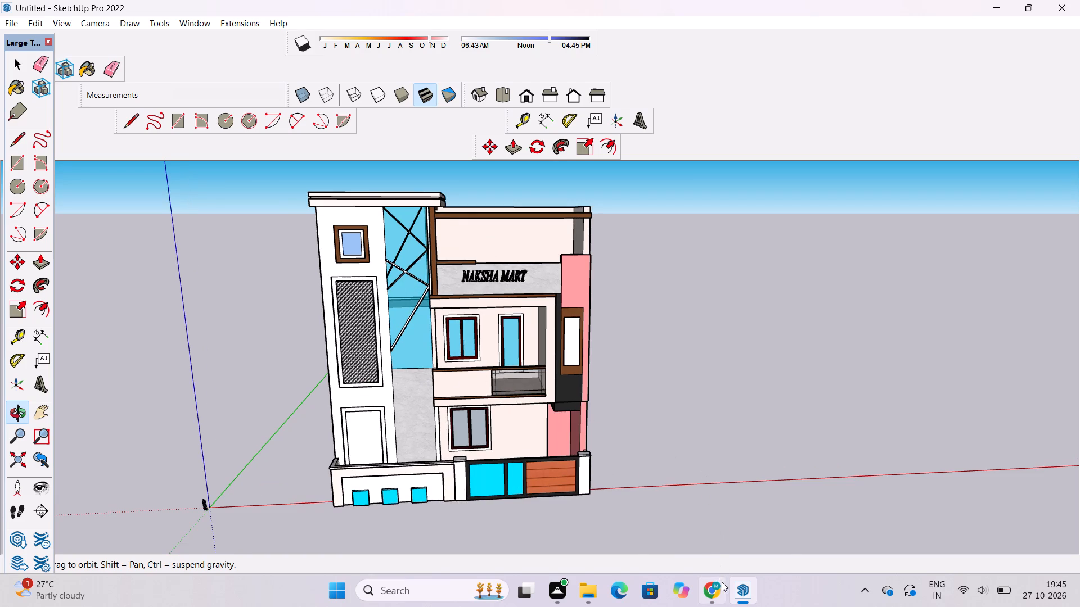
Paint the white front wall of the tower around the small framed window with the seashell material.
key(b)
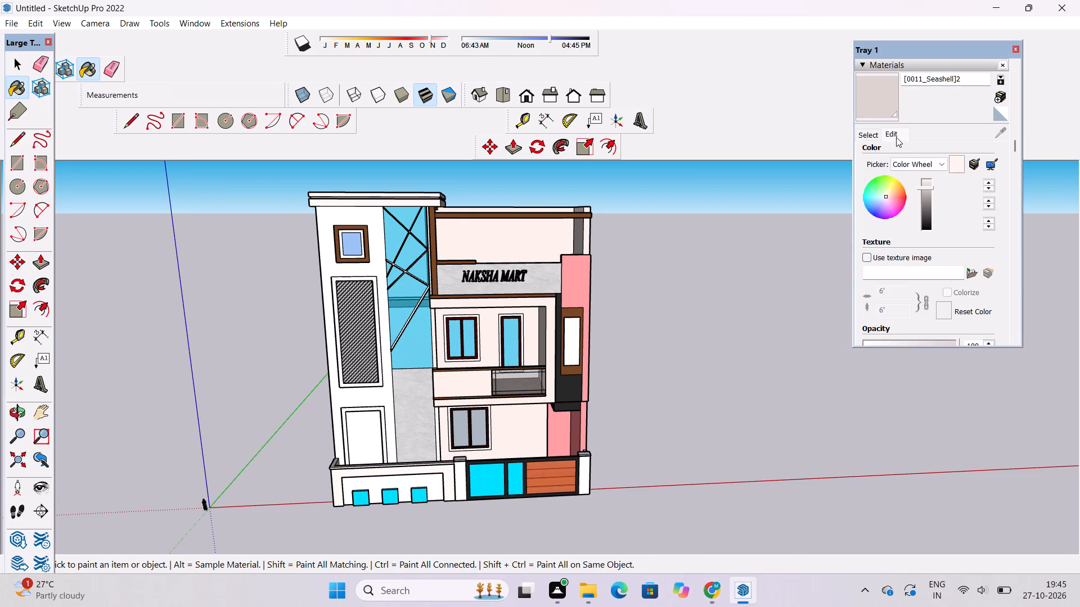
click(859, 106)
scroll(366, 277, up, 5)
click(373, 227)
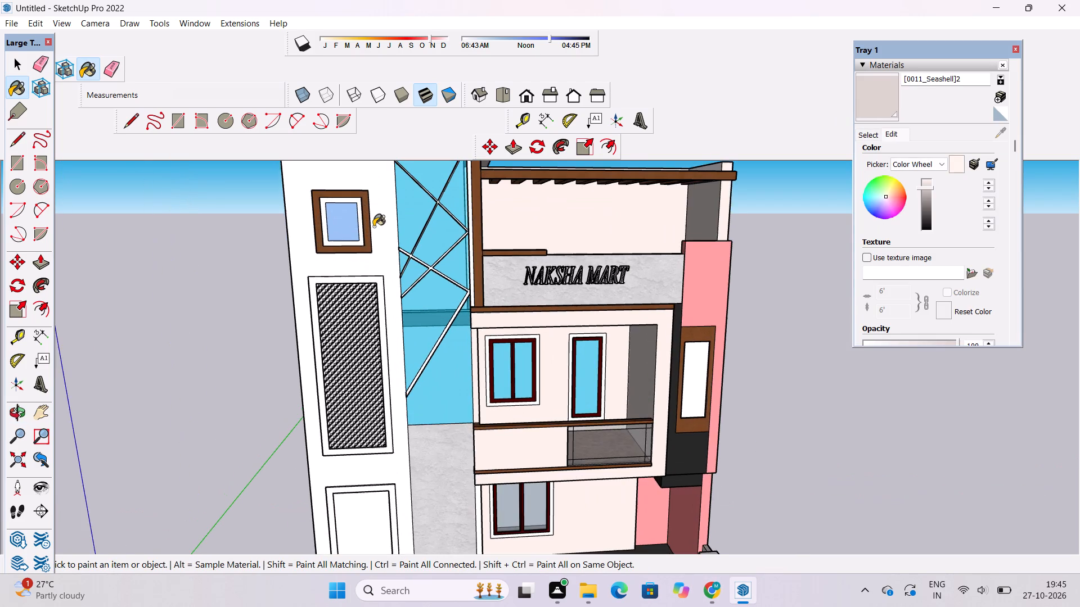
scroll(373, 227, down, 6)
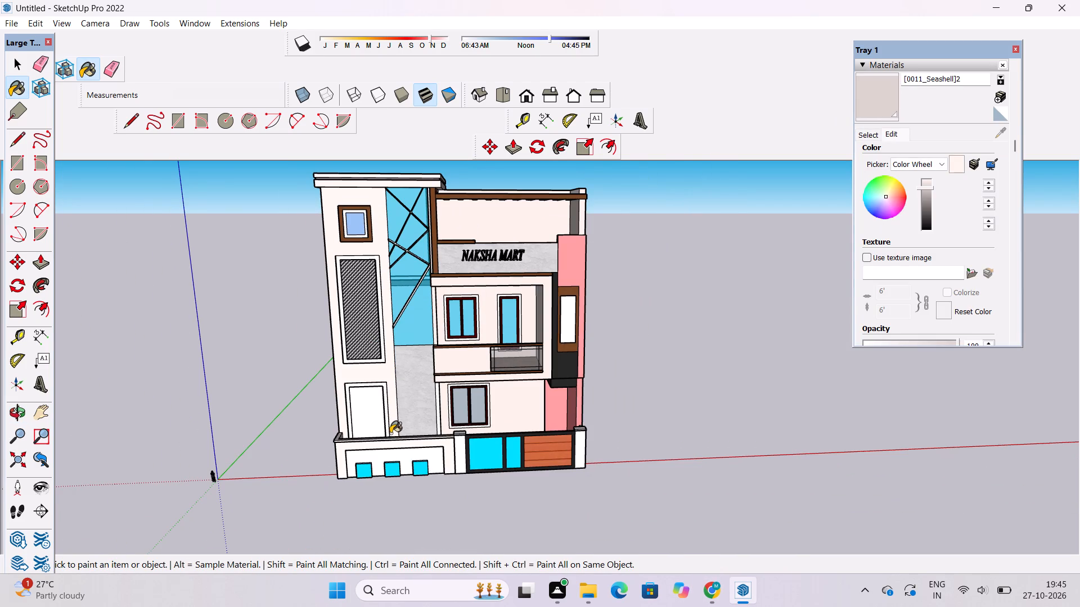
scroll(360, 276, up, 6)
scroll(360, 274, down, 2)
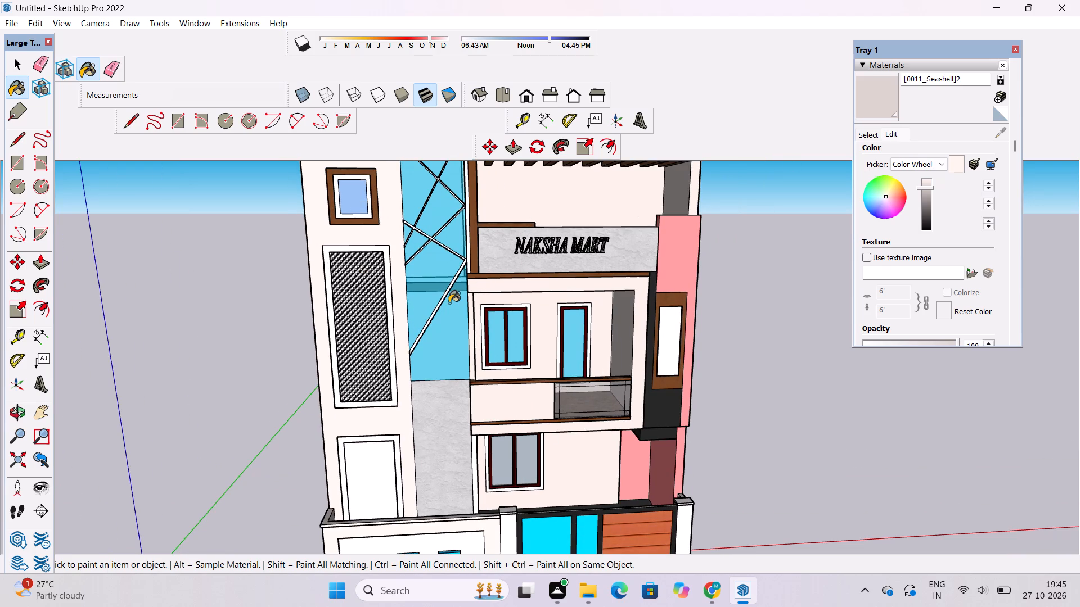
Paint the unpainted inner face of the side parapet beside the pergola beams with the seashell material.
key(o)
drag(367, 395, 376, 352)
scroll(375, 377, down, 4)
shift+drag(390, 393, 390, 353)
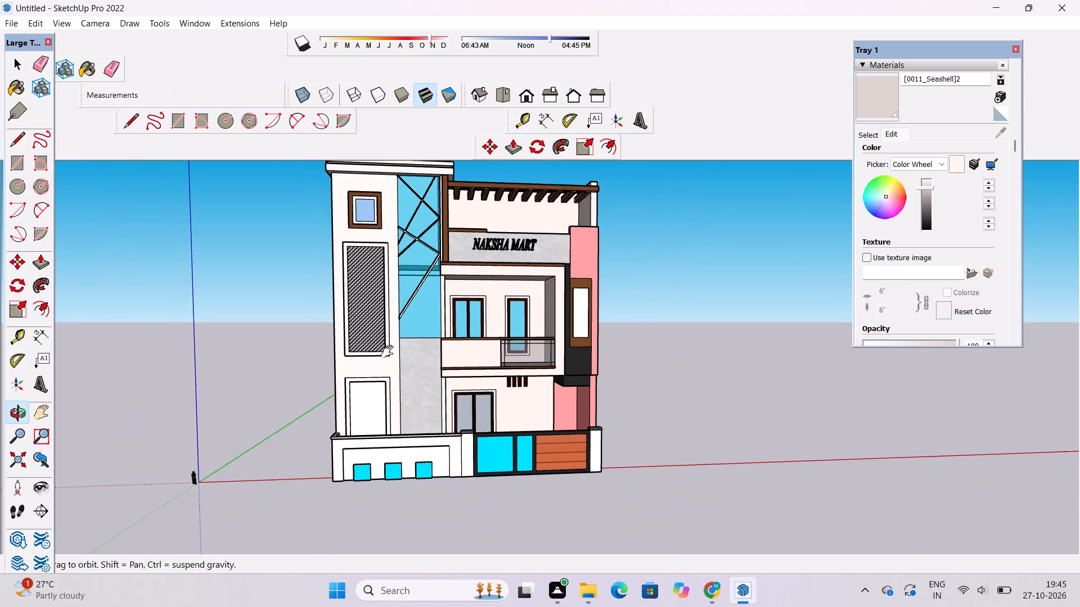
drag(390, 349, 376, 360)
scroll(373, 346, down, 3)
shift+drag(390, 342, 391, 352)
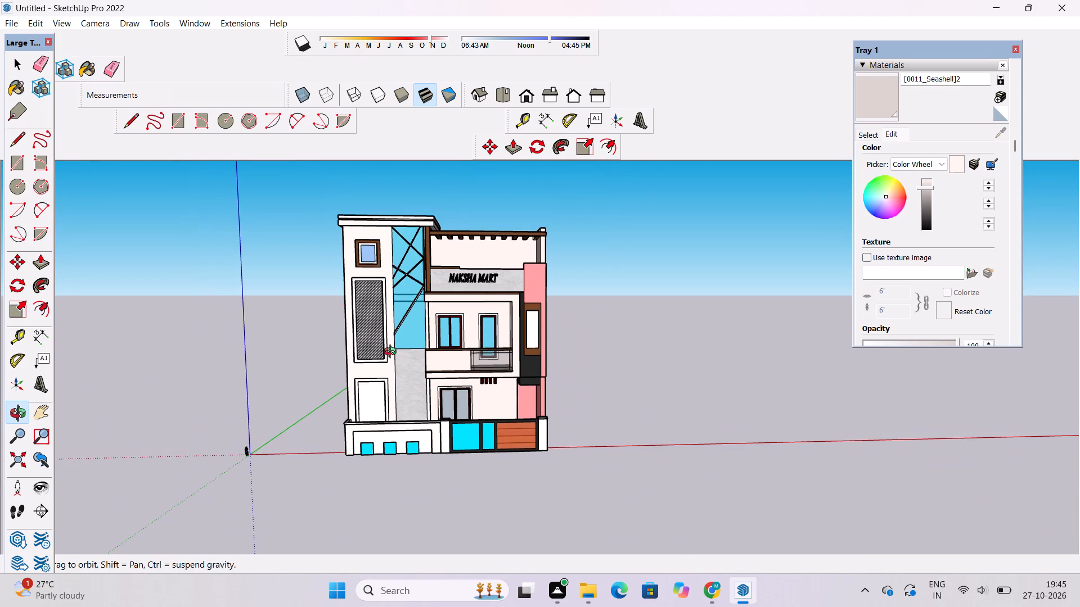
scroll(500, 244, up, 4)
drag(546, 226, 664, 288)
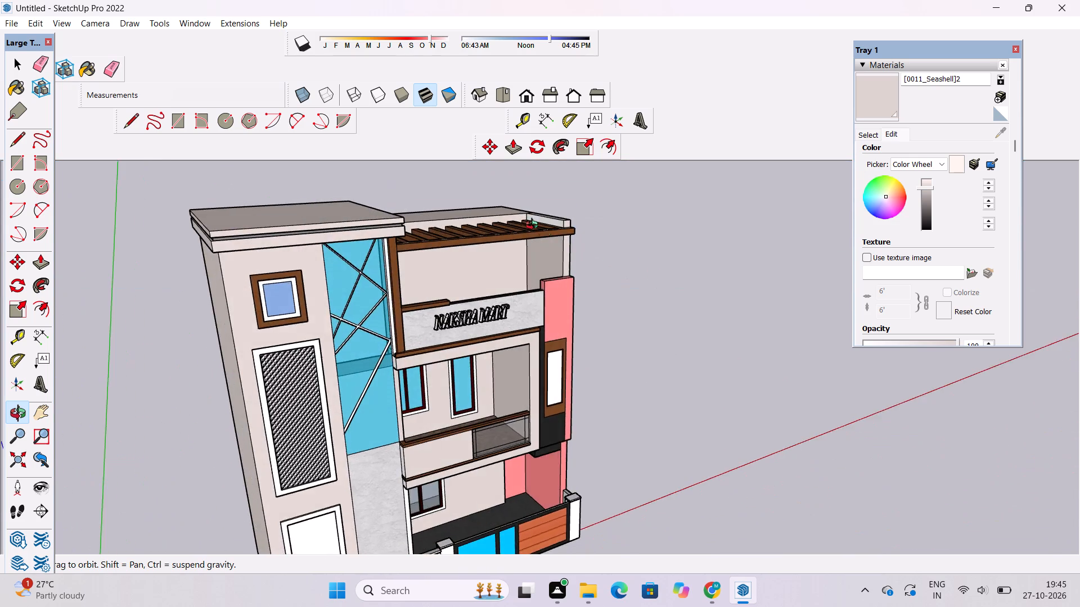
scroll(521, 218, up, 11)
click(879, 101)
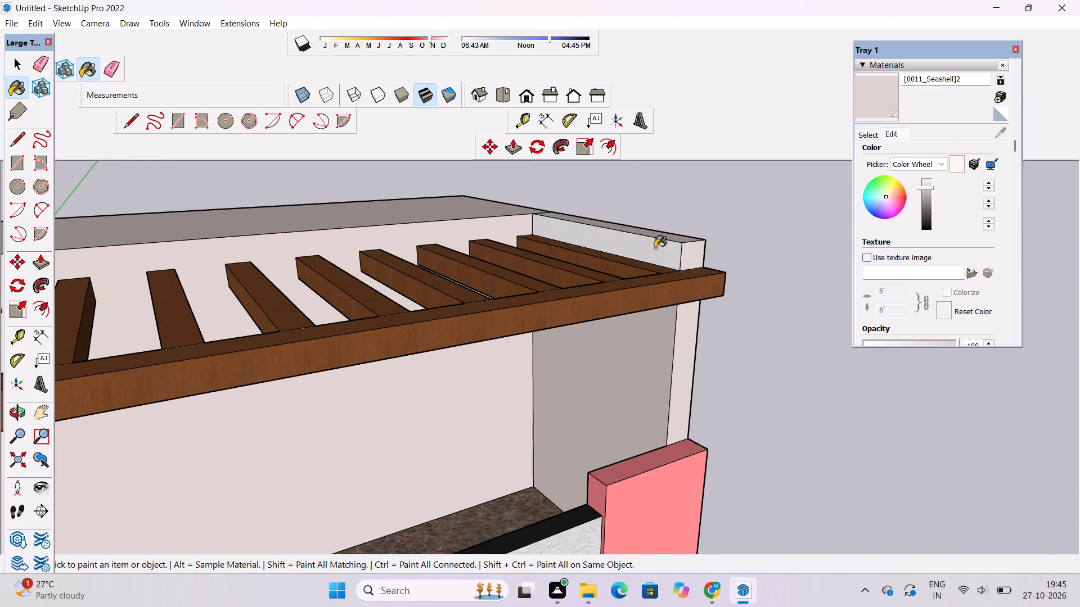
click(655, 248)
Examine the pergola, outer side wall and front facade for unpainted faces, finishing on a front view of the building.
key(o)
drag(659, 253, 345, 207)
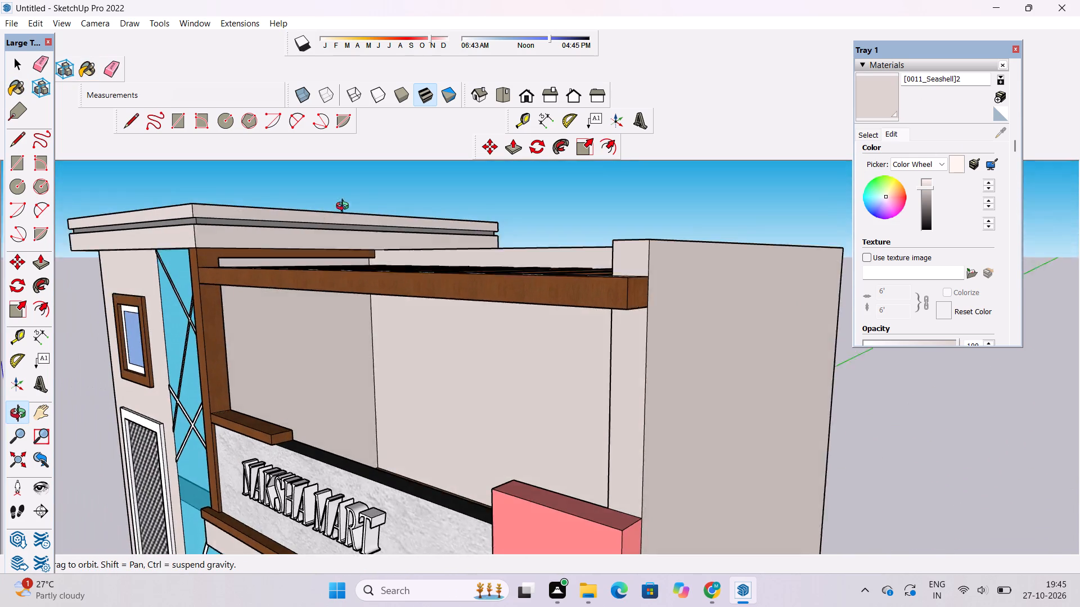
drag(345, 207, 415, 234)
scroll(485, 251, down, 6)
shift+drag(458, 318, 500, 256)
scroll(501, 256, down, 5)
drag(491, 336, 630, 324)
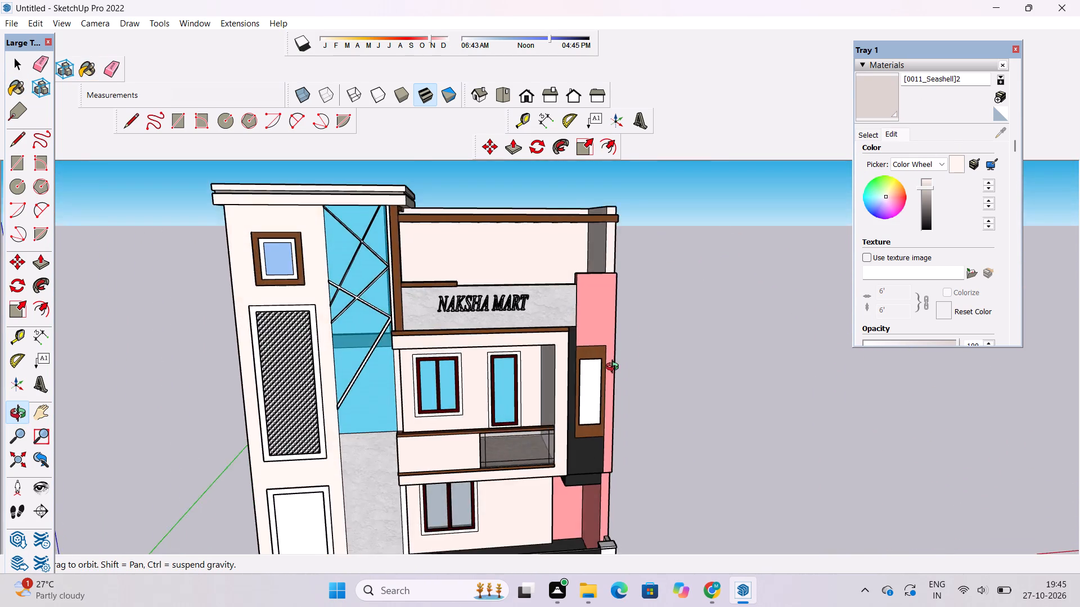
drag(615, 368, 577, 270)
shift+scroll(575, 266, down, 4)
drag(543, 326, 515, 335)
click(1015, 49)
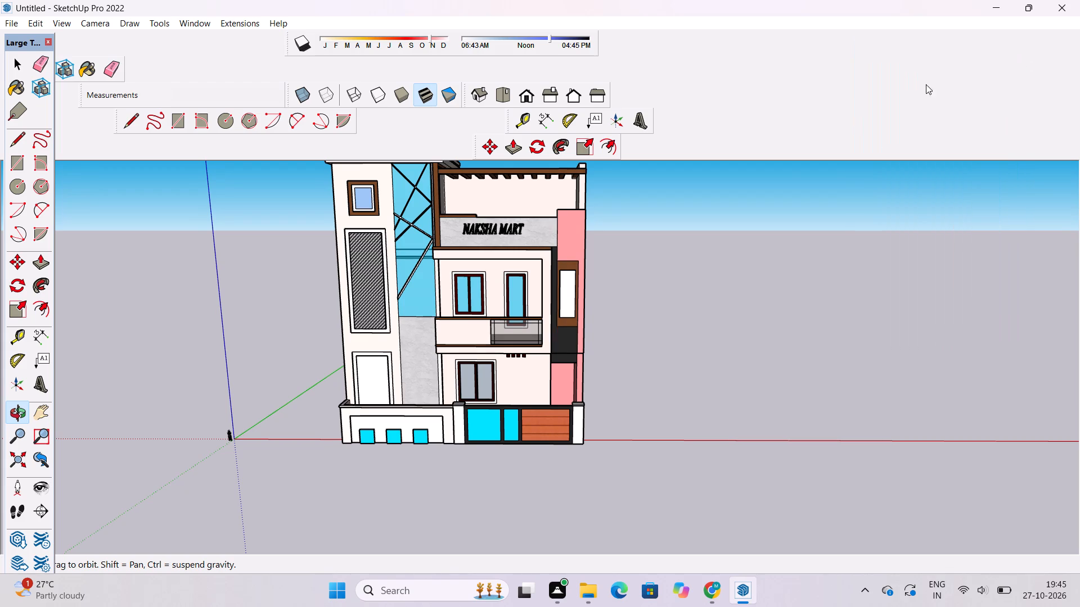
Save the model in the Downloads folder as mart design.
key(ctrl+s)
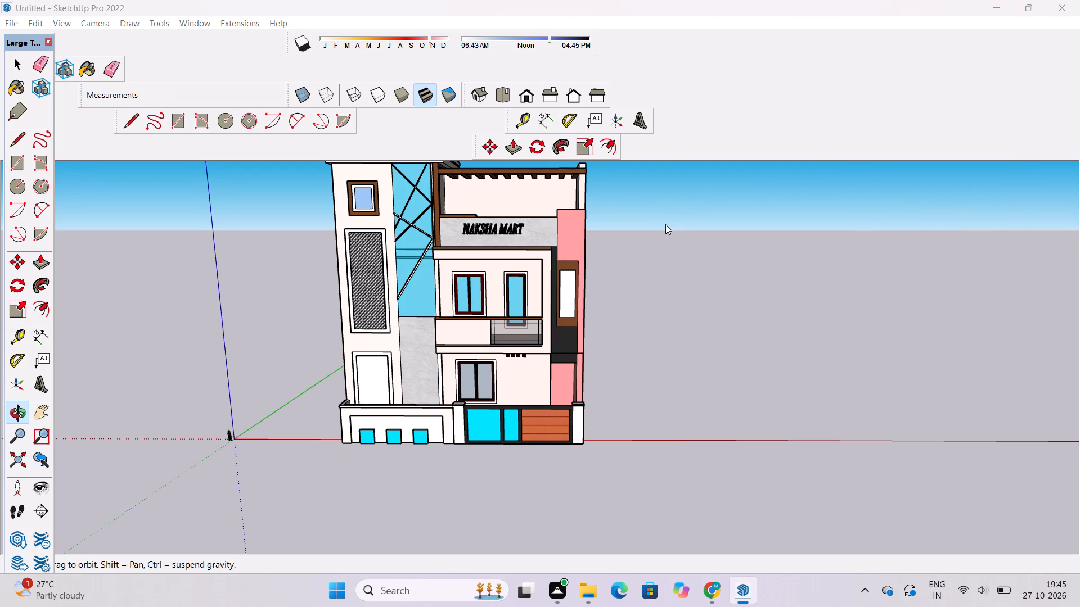
click(388, 303)
click(459, 330)
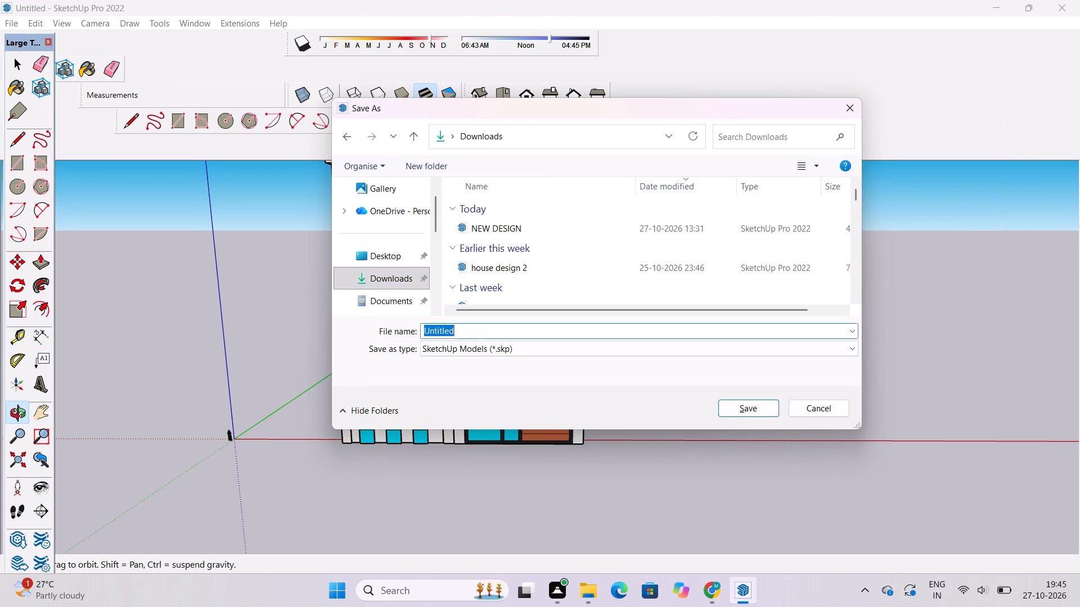
key(BackSpace)
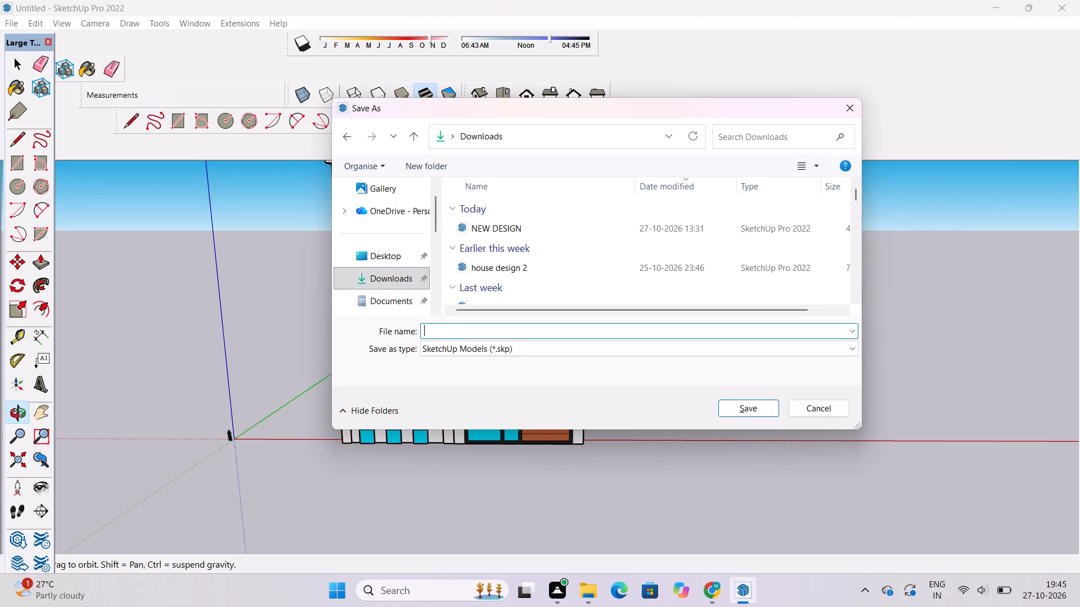
text(mart)
key(space)
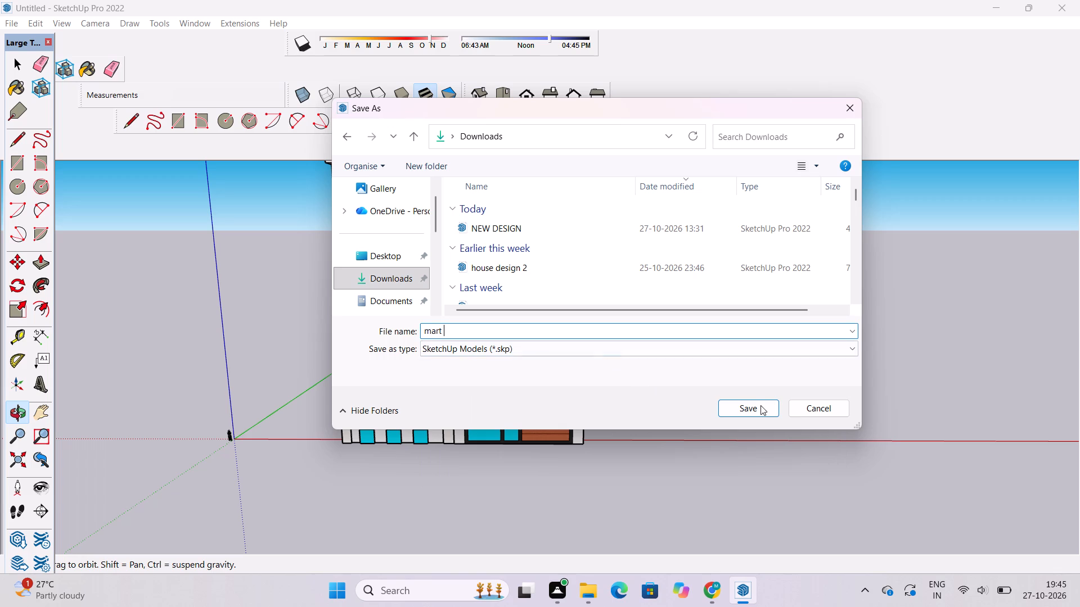
text(desi)
text(gn)
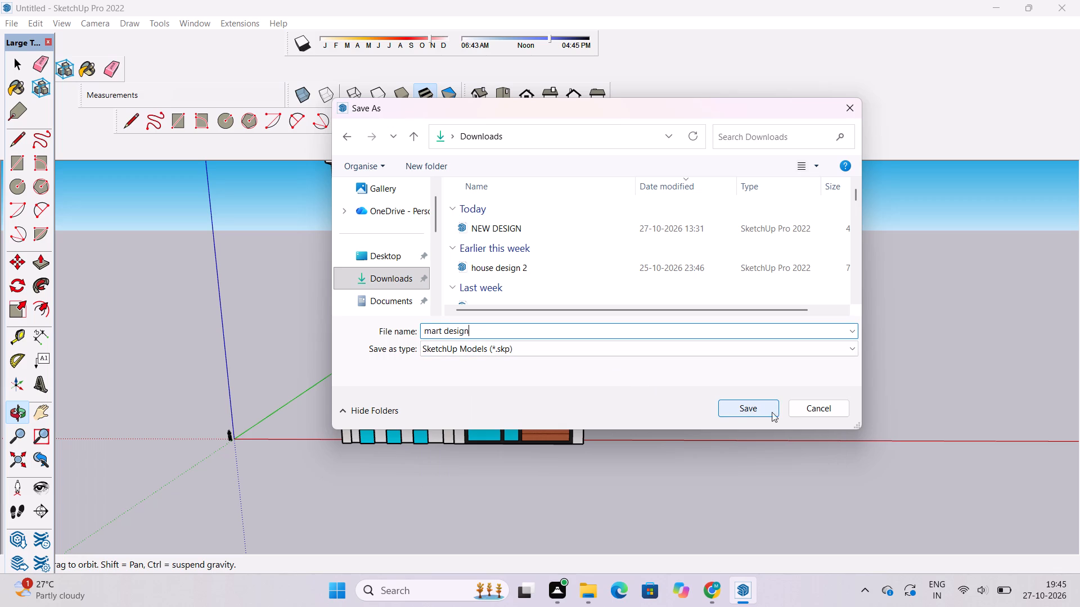
click(772, 412)
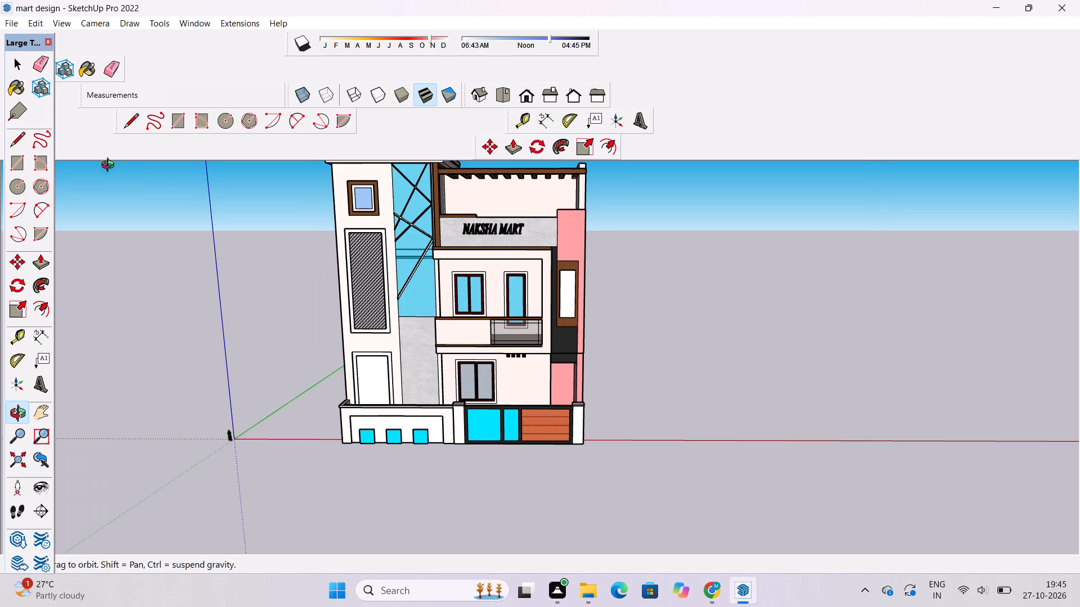
Export the front view as a 2D PDF graphic named mart design pdf in the Downloads folder.
click(11, 26)
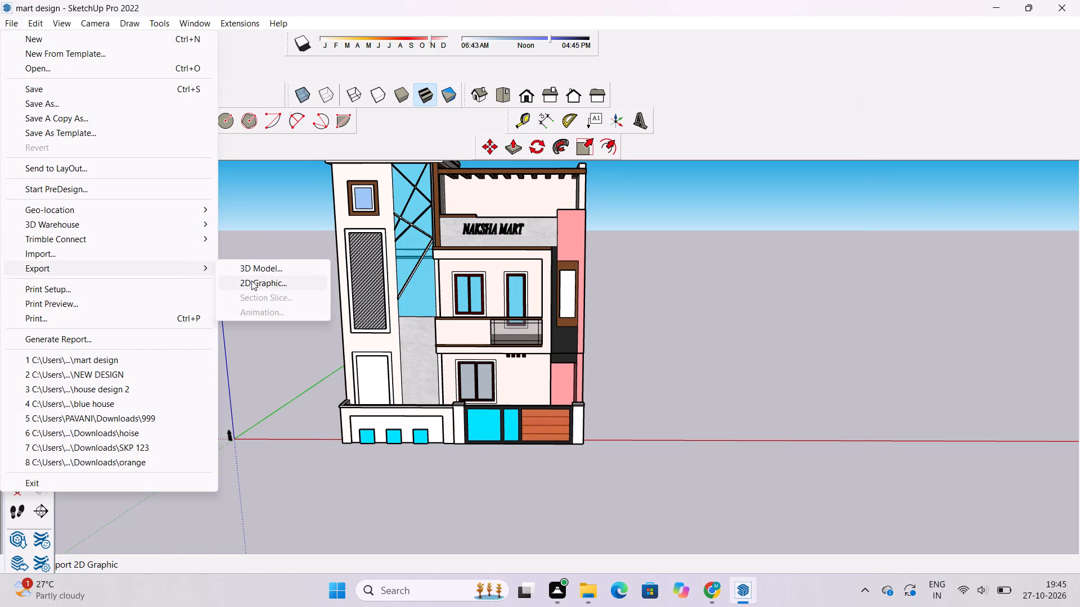
click(251, 280)
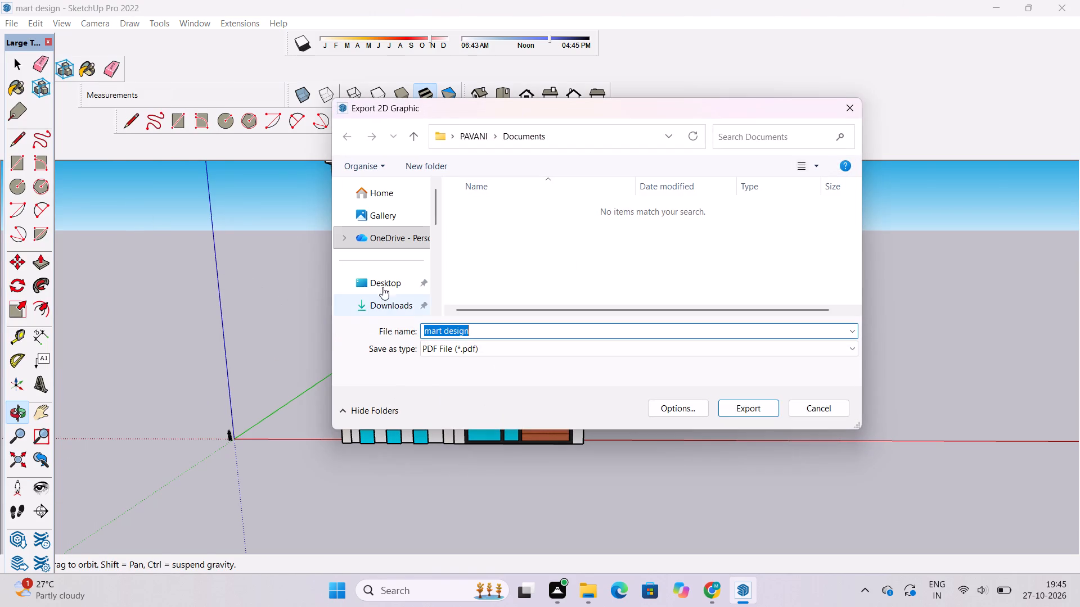
click(379, 302)
triple_click(475, 334)
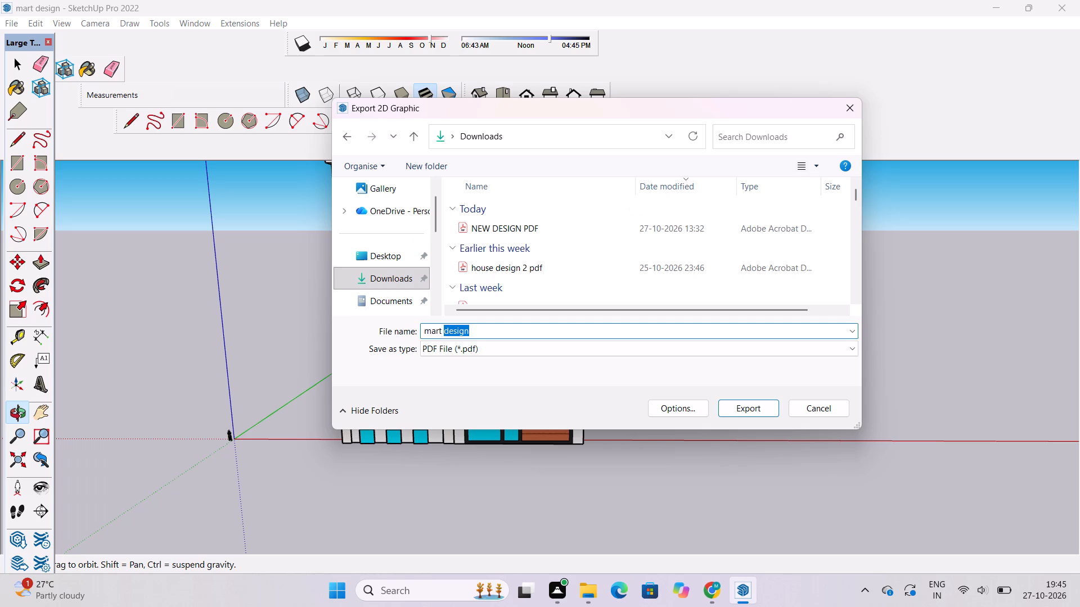
key(space)
text(pdf)
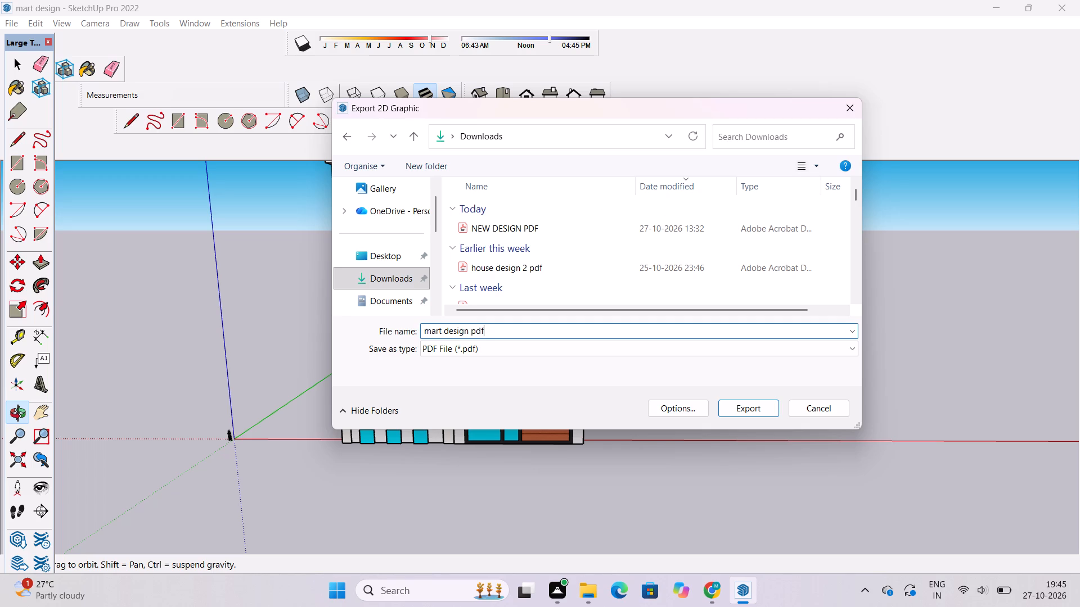
click(740, 411)
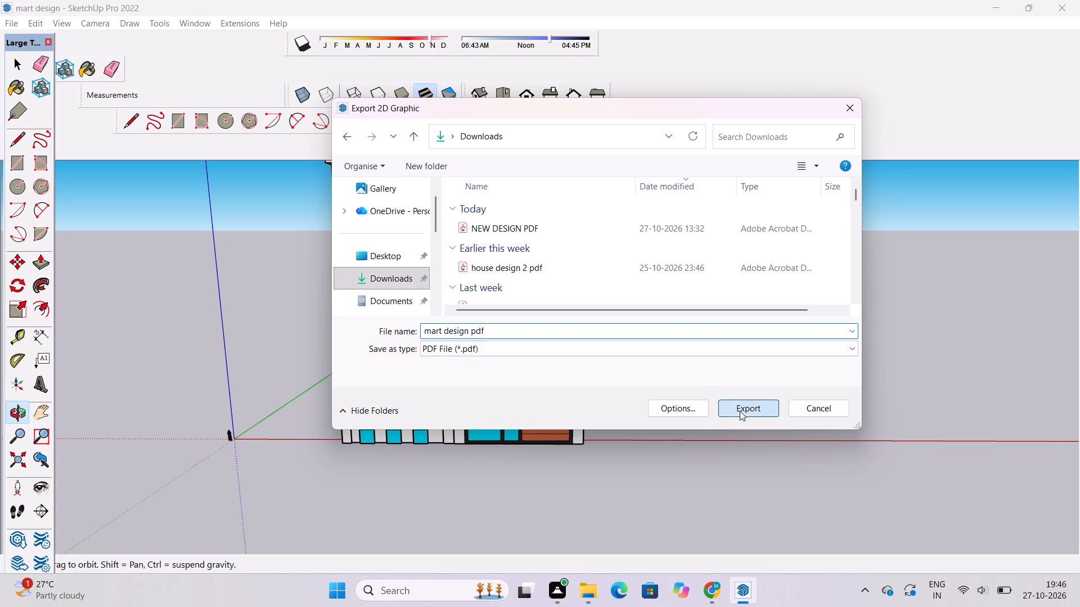
scroll(500, 350, down, 7)
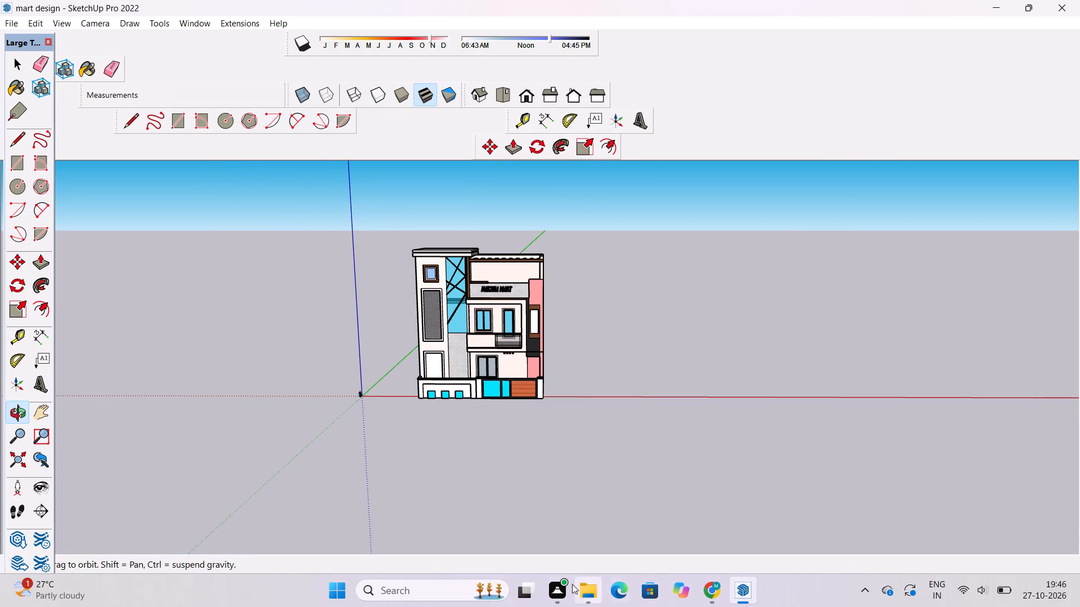